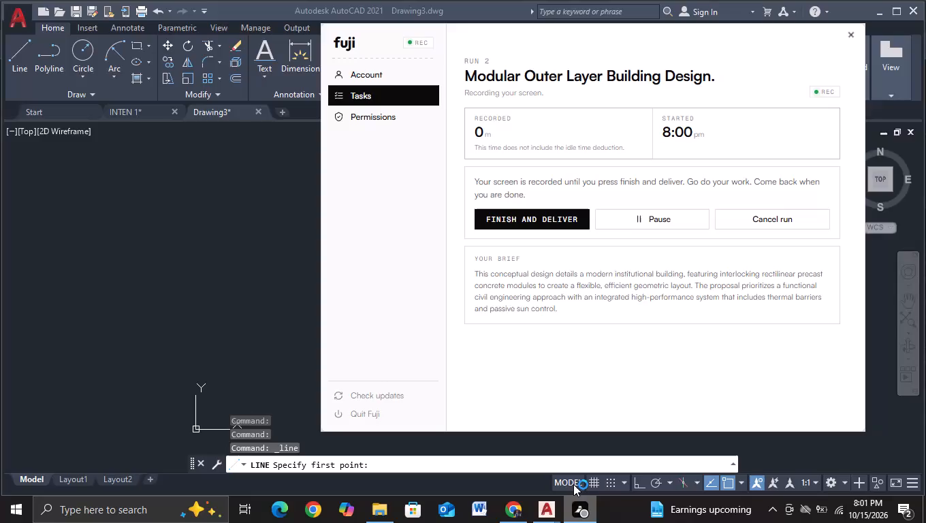
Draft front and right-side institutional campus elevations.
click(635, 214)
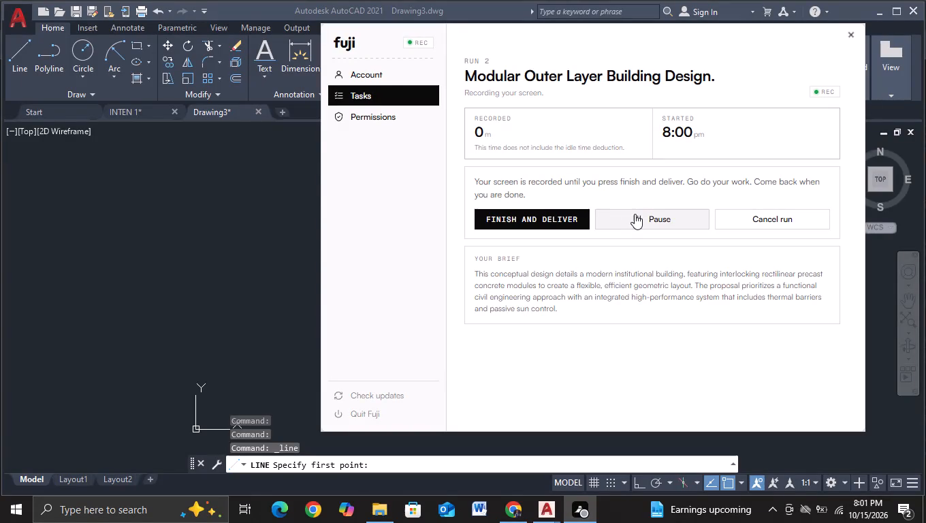
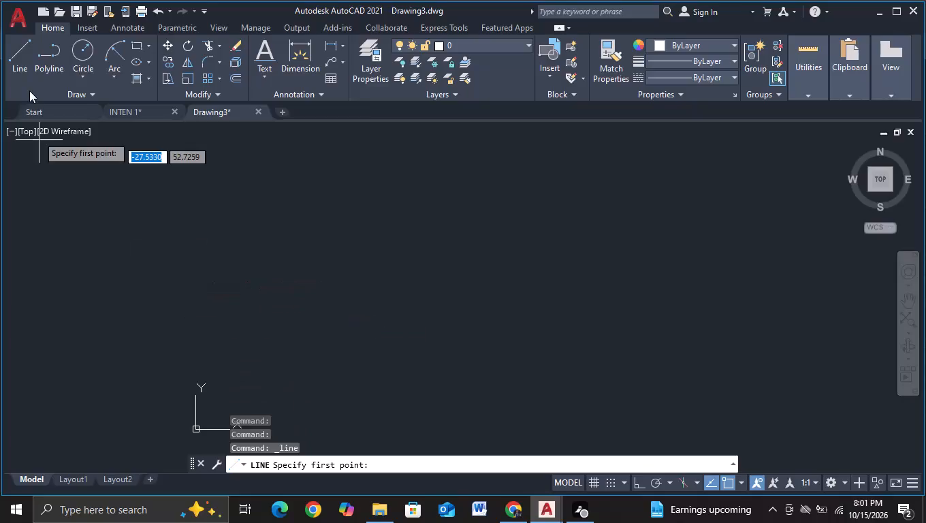
Turn on Ortho mode and draw a short vertical line in the empty drawing area.
click(27, 21)
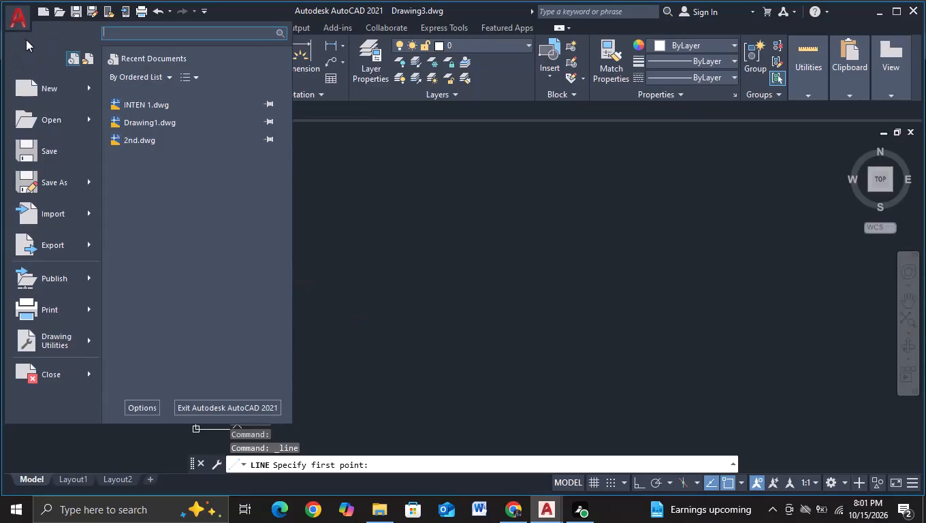
click(353, 211)
click(15, 65)
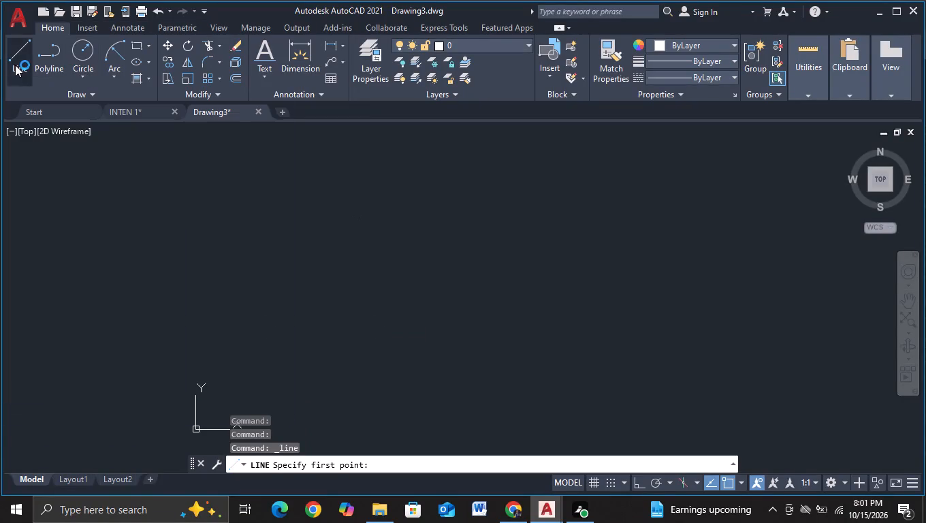
scroll(217, 241, up, 1)
middle_drag(217, 241, 190, 253)
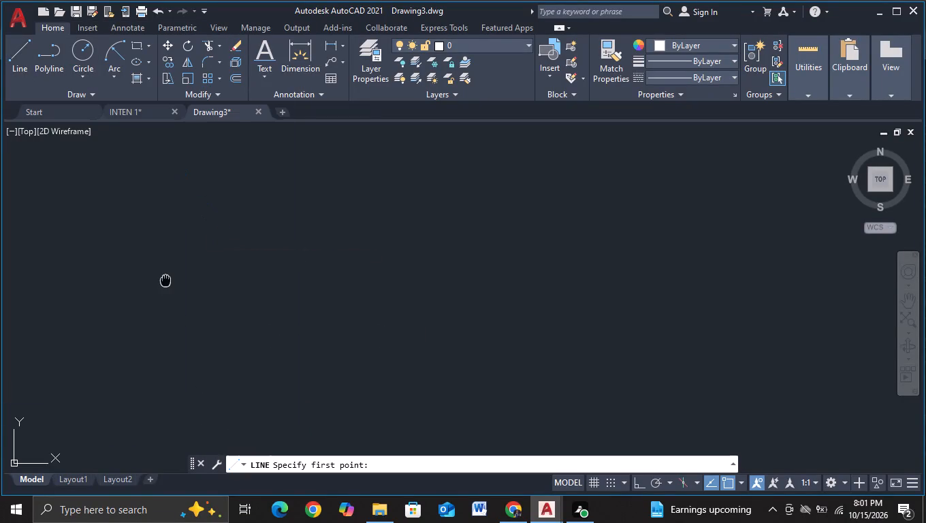
middle_drag(190, 253, 236, 215)
click(26, 66)
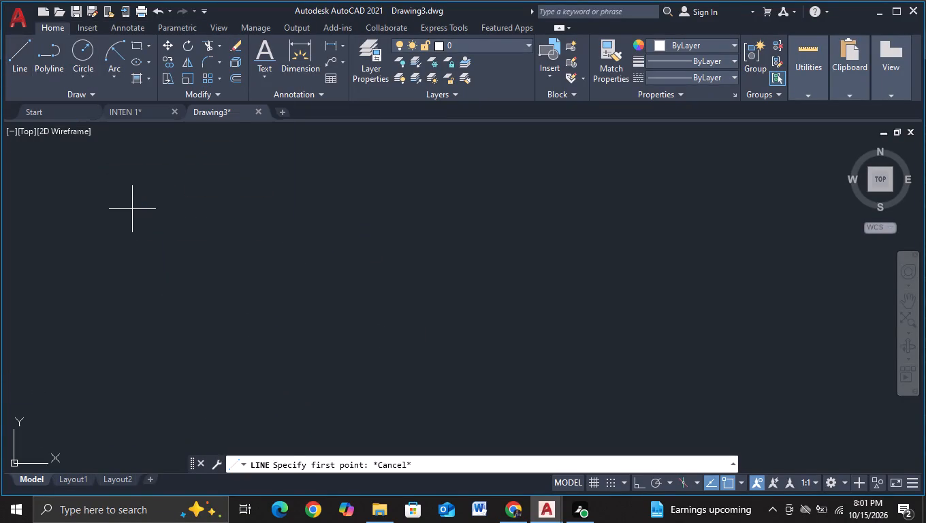
scroll(158, 237, down, 2)
middle_drag(310, 280, 217, 269)
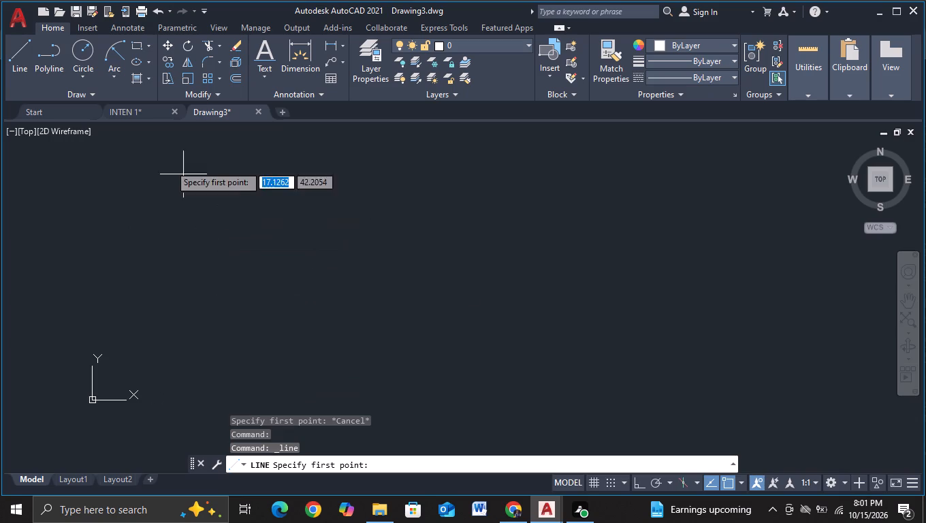
click(226, 198)
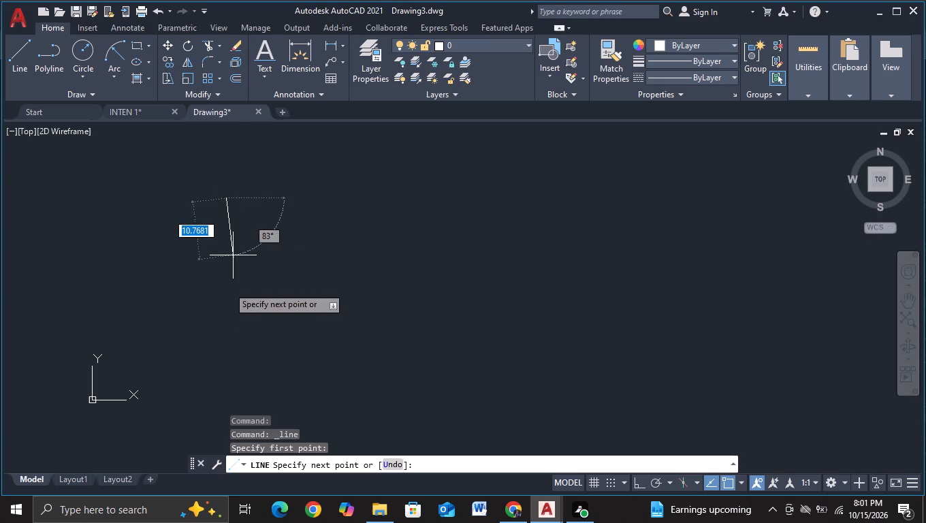
key(F8)
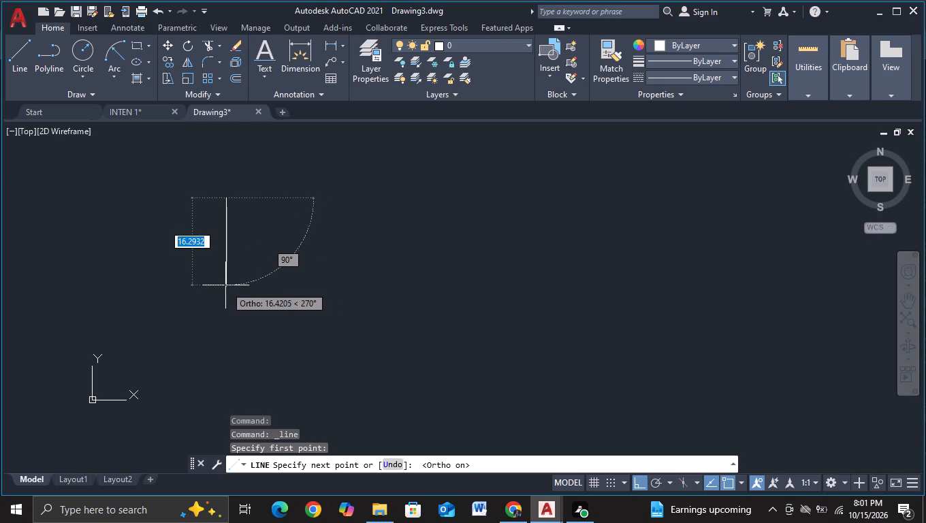
click(231, 274)
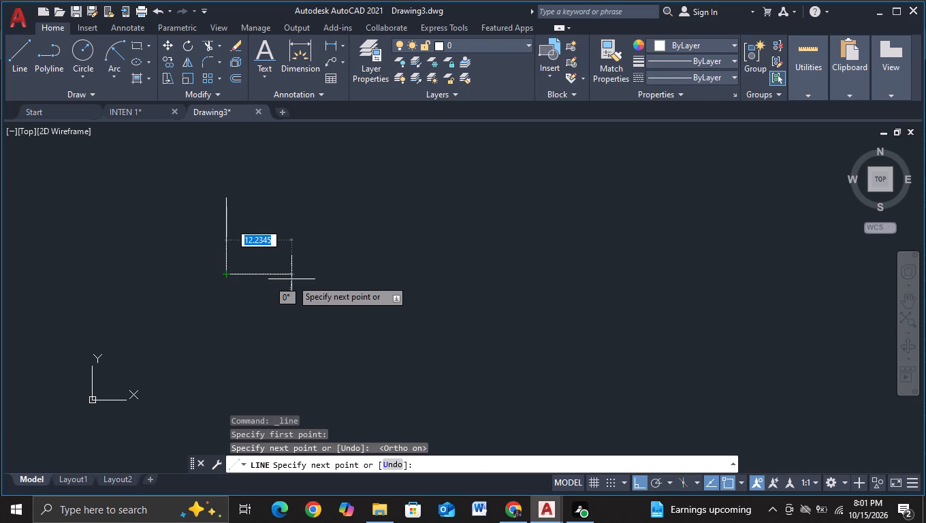
key(Escape)
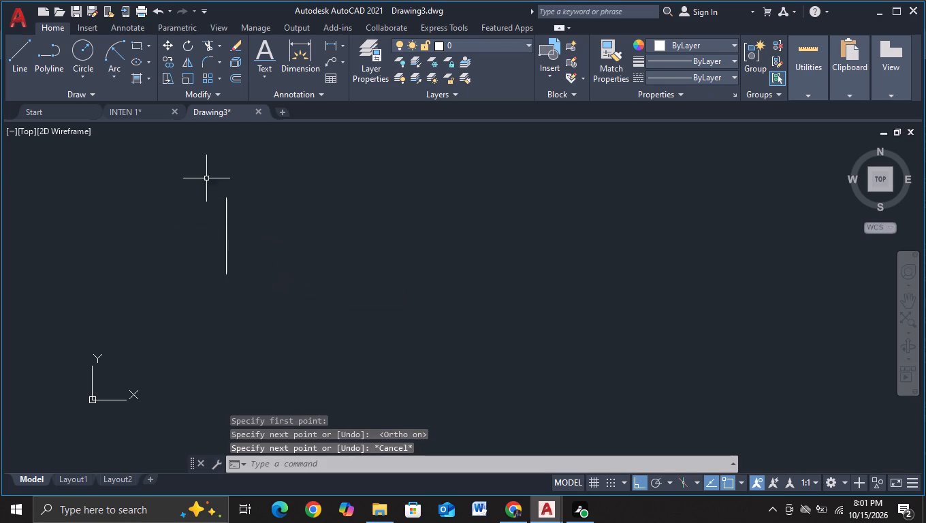
Remove the short vertical line with Trim.
click(206, 42)
drag(221, 250, 261, 235)
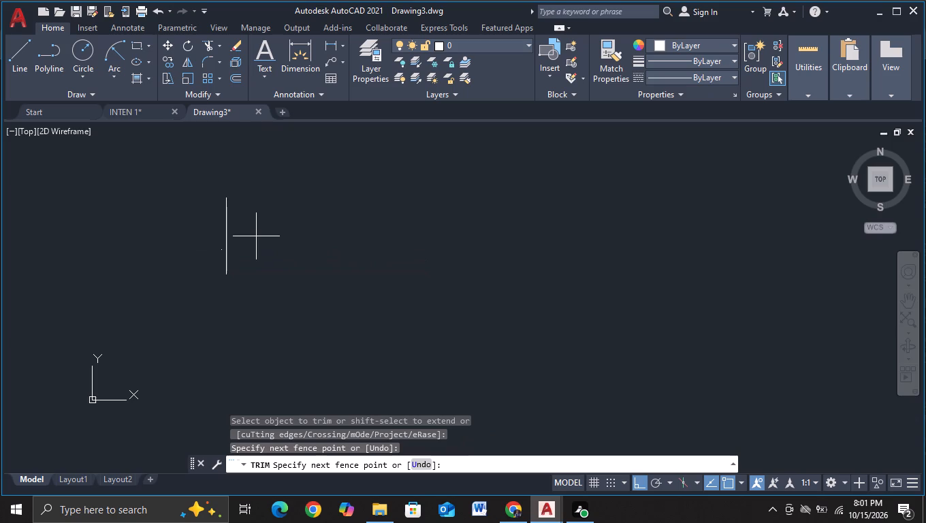
Draw a vertical line about 45.2 units long, going downward, as the left edge of the facade outline.
click(18, 65)
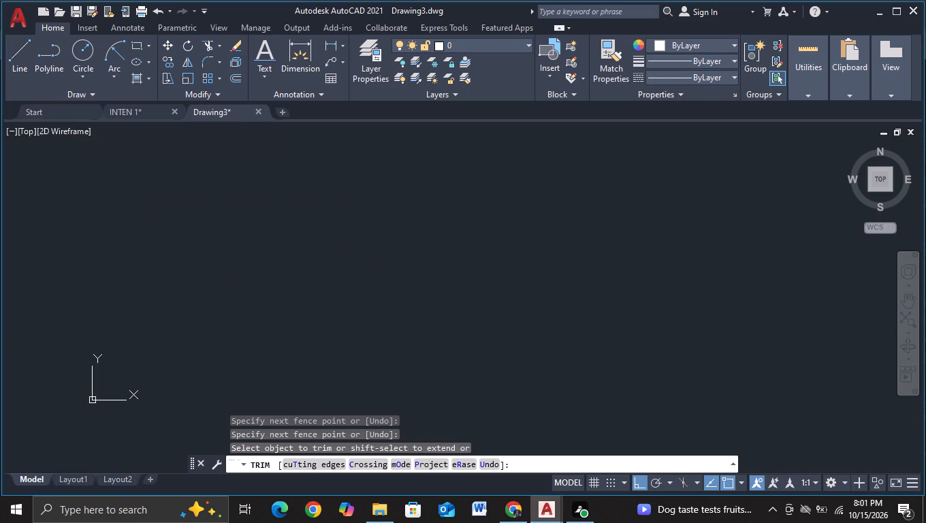
scroll(207, 241, down, 1)
middle_drag(239, 282, 198, 235)
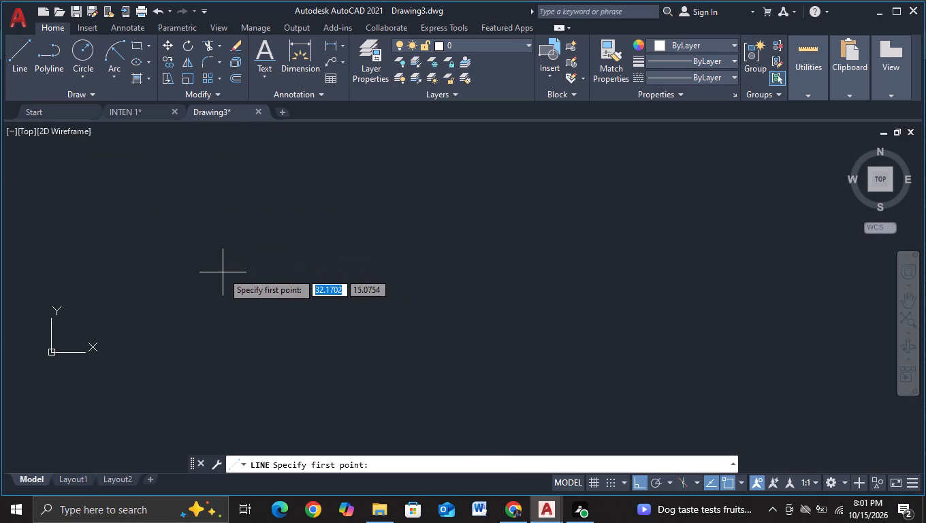
click(243, 222)
middle_drag(230, 363, 223, 313)
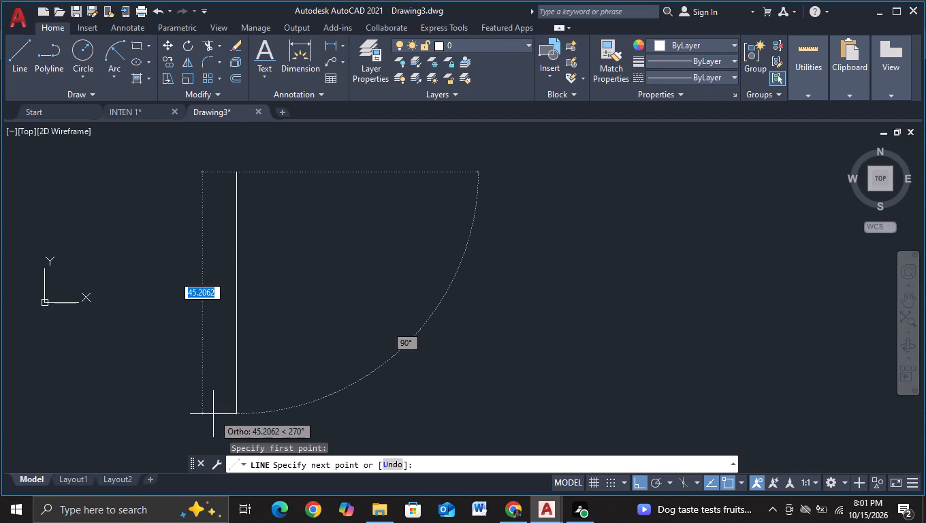
click(213, 414)
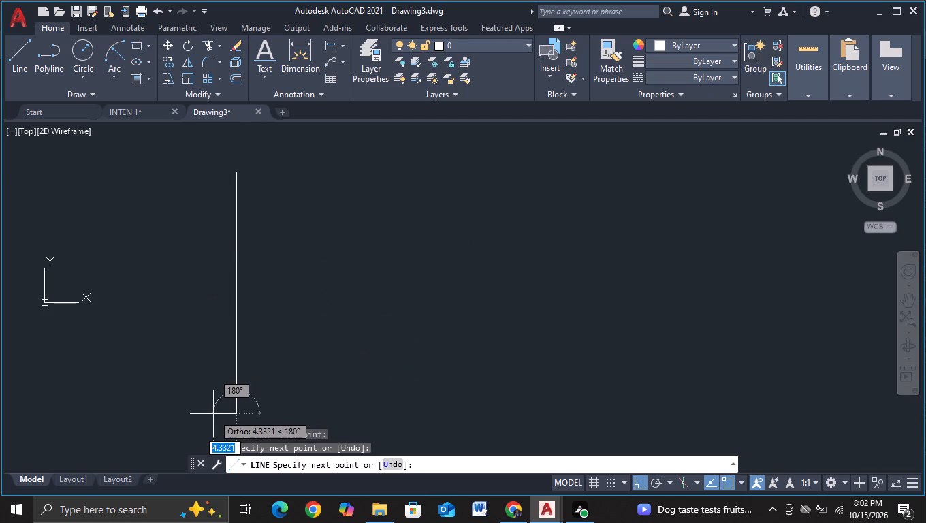
key(Escape)
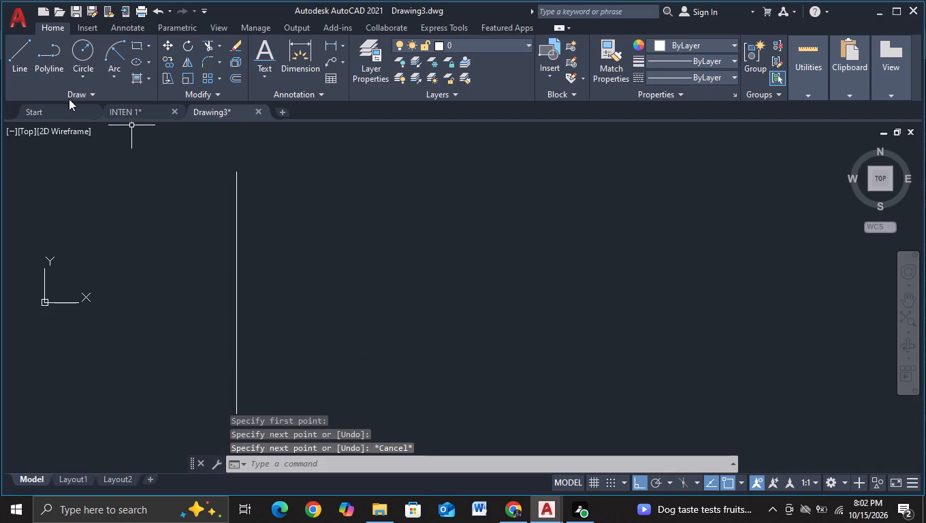
Draw a horizontal line rightward from the vertical line's top endpoint, about two-thirds as long as the vertical line.
click(18, 69)
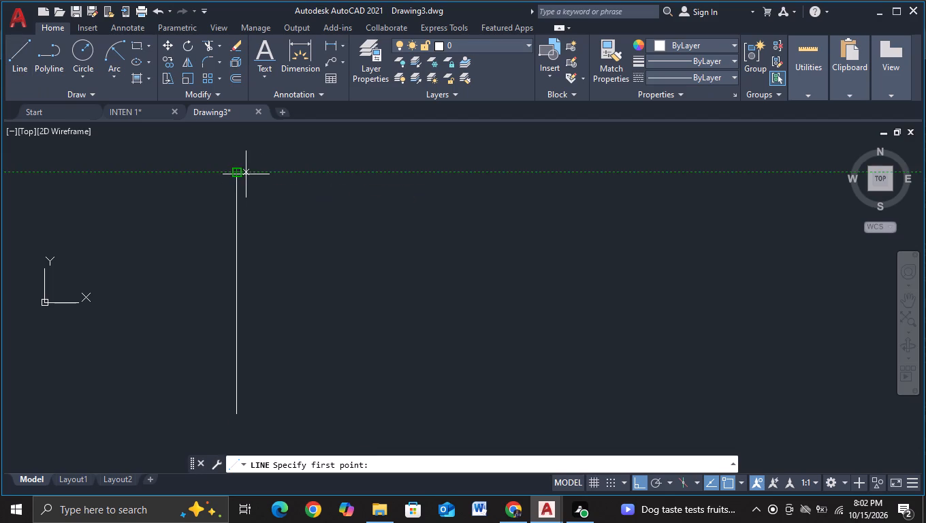
click(236, 174)
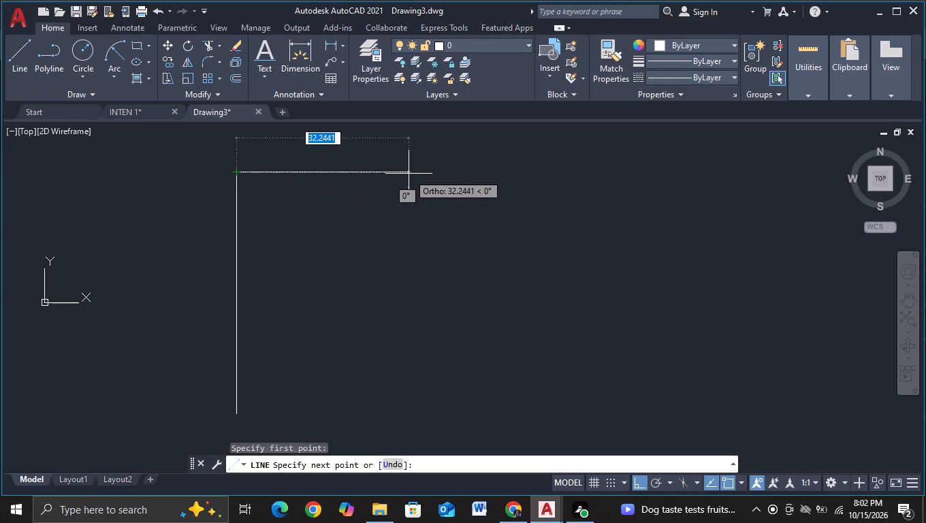
click(396, 172)
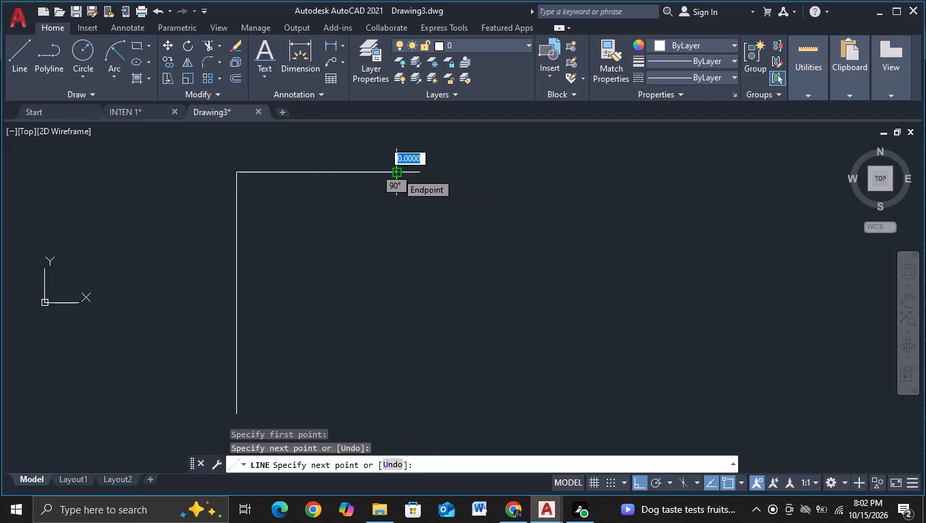
key(Escape)
Inside the outline's upper-left corner, draw a small module's 5.1-unit left side, 3.5-unit base, short right side and 4.5-unit divider crossing the left side.
click(20, 67)
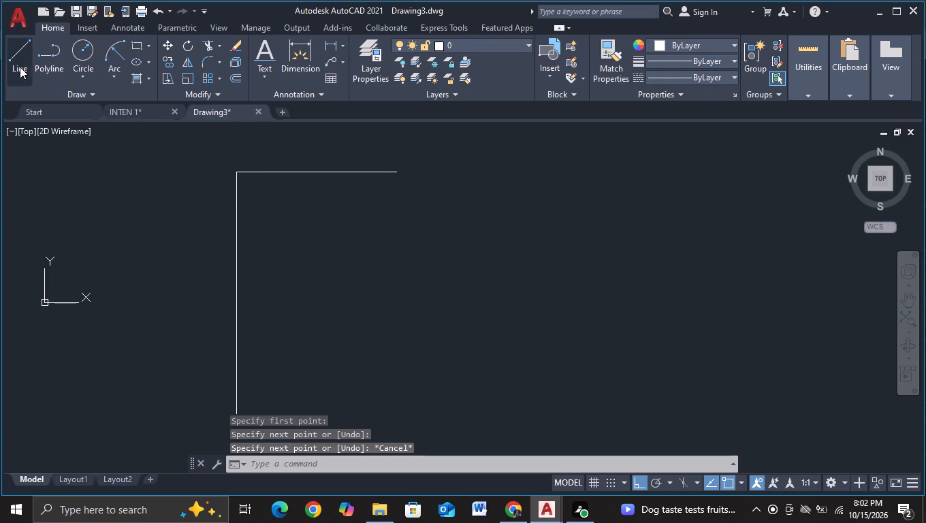
scroll(291, 217, up, 2)
middle_drag(223, 185, 219, 281)
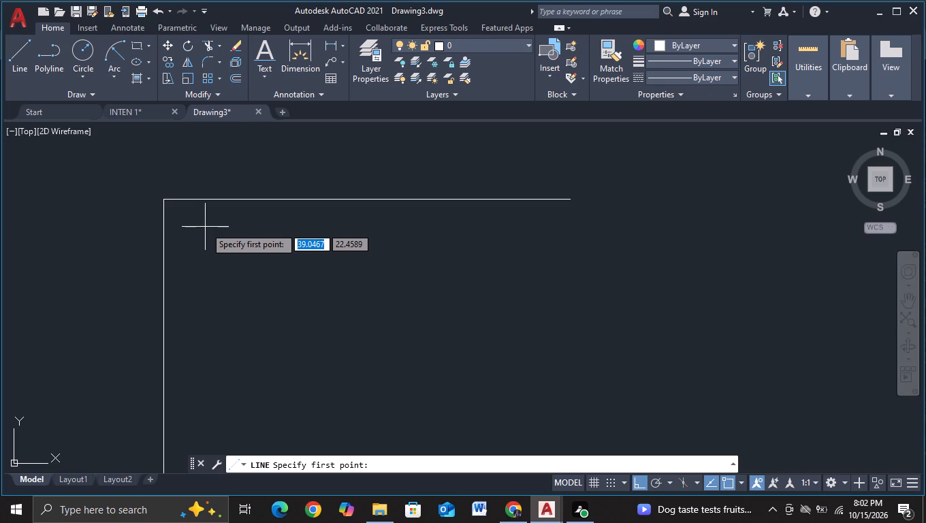
click(204, 226)
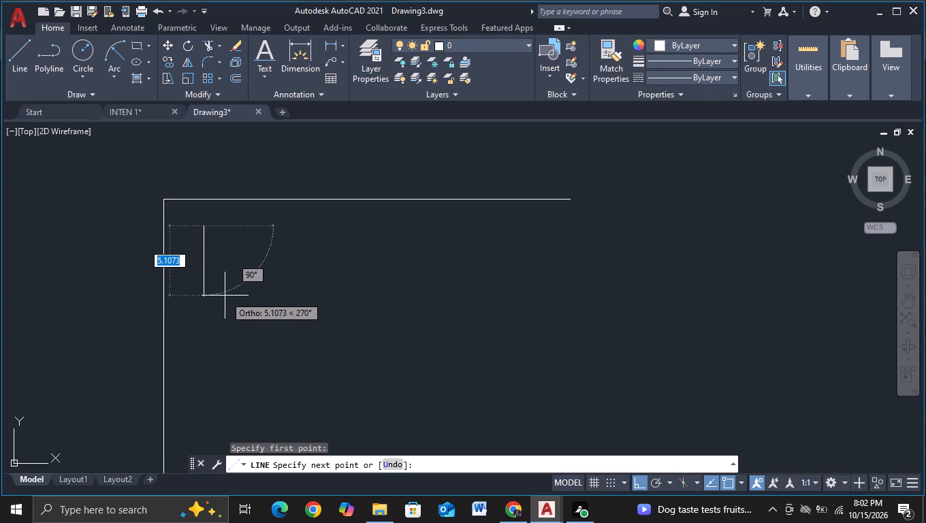
click(225, 296)
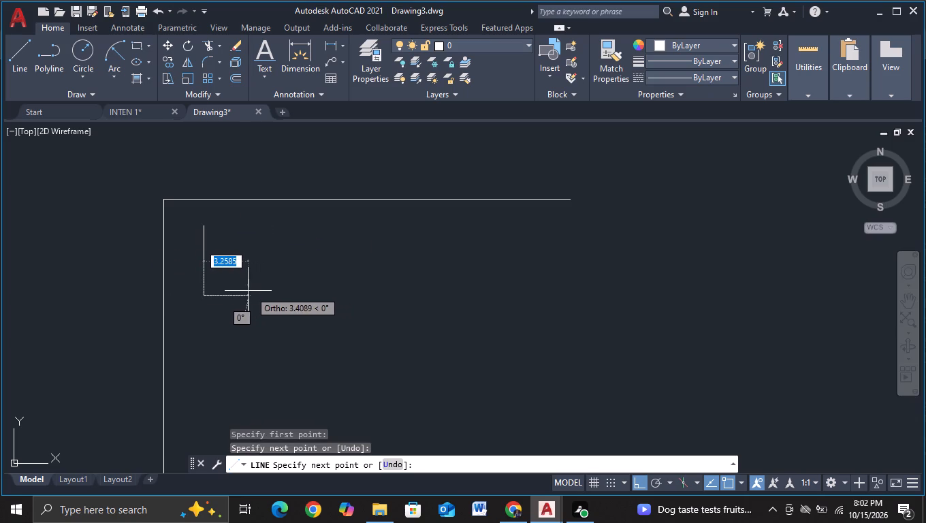
click(251, 291)
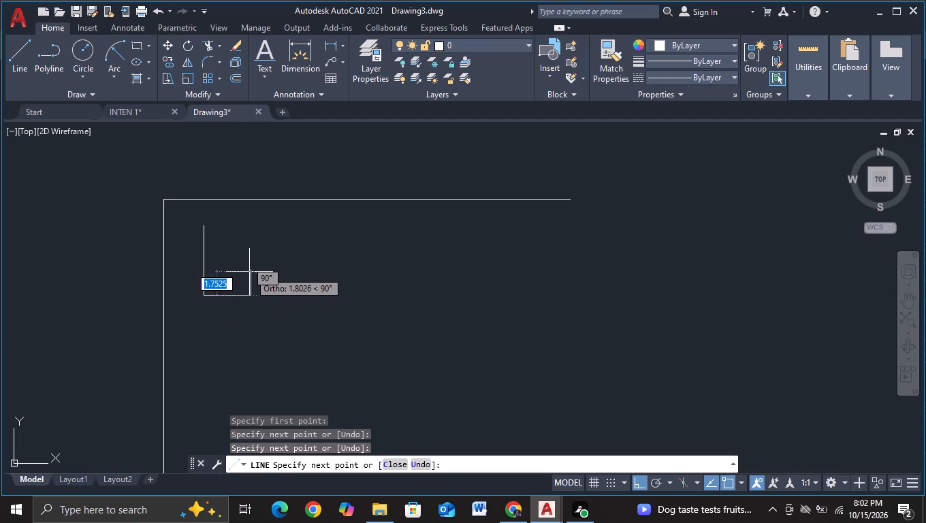
click(248, 279)
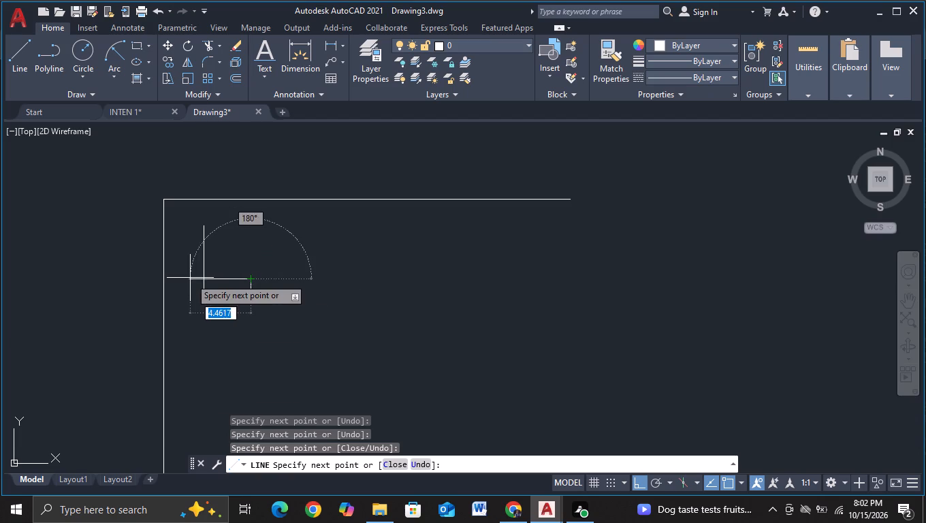
click(190, 278)
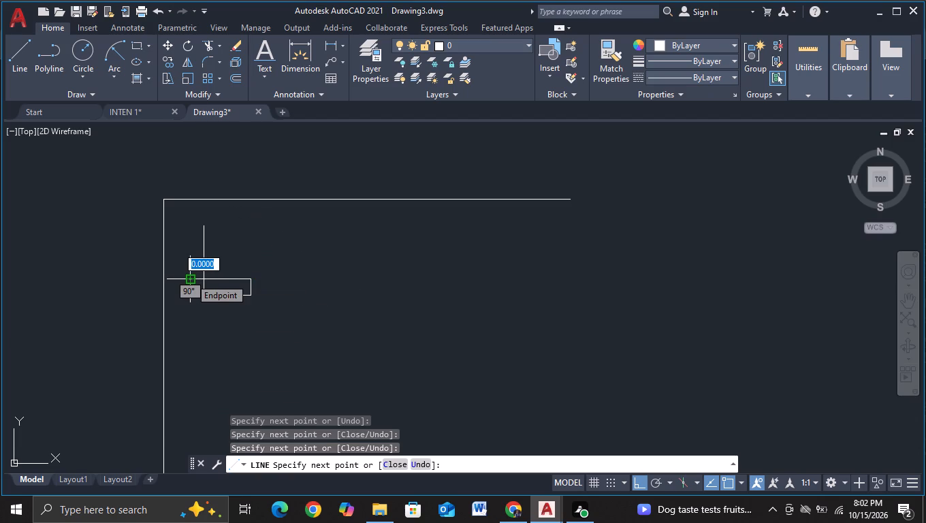
key(Escape)
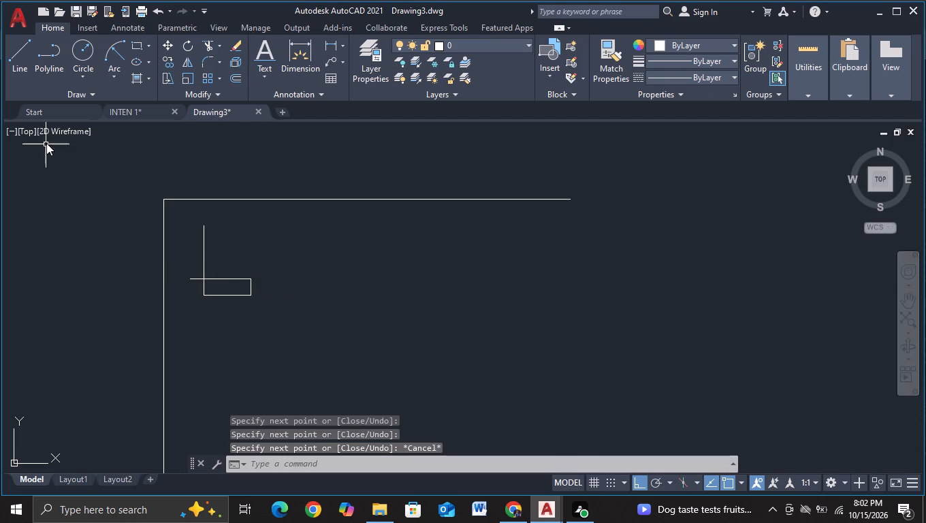
Close the small module with a top edge about 3.5 units long and a right side about 3.9 units down to the divider.
click(29, 74)
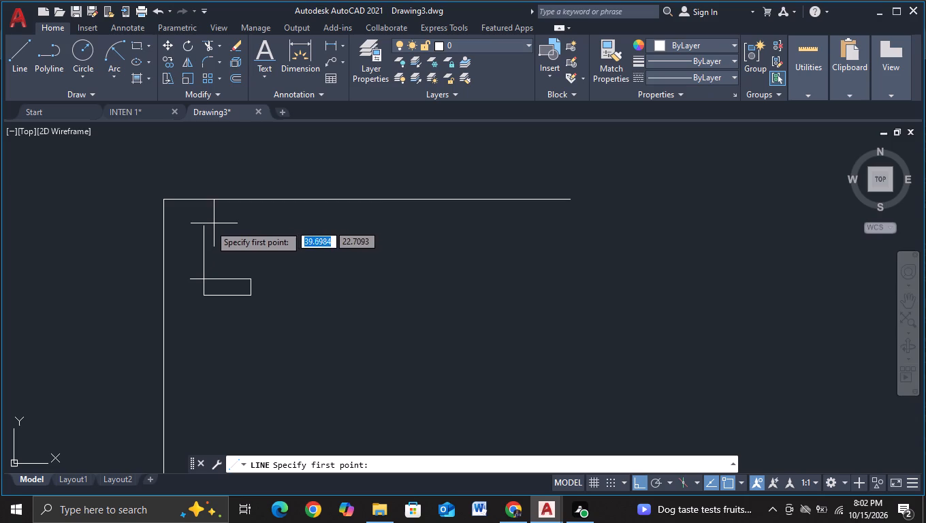
click(201, 225)
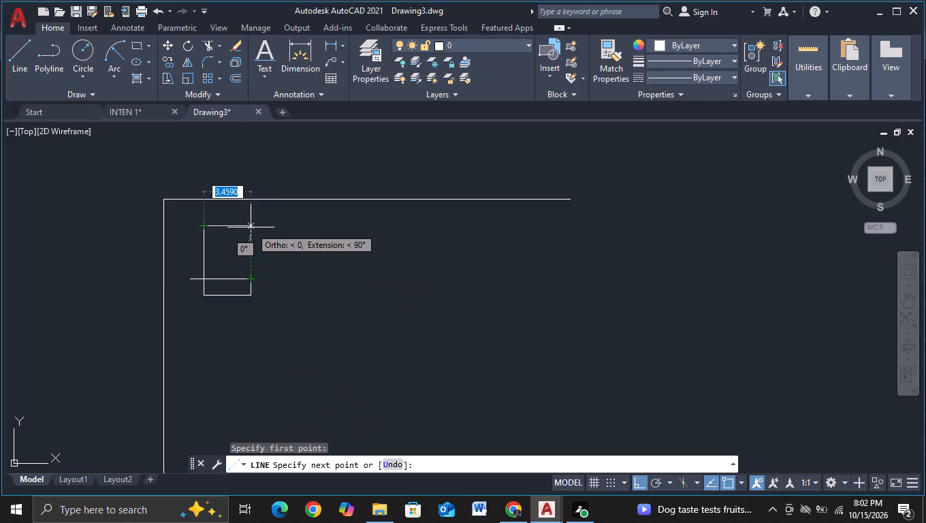
click(251, 225)
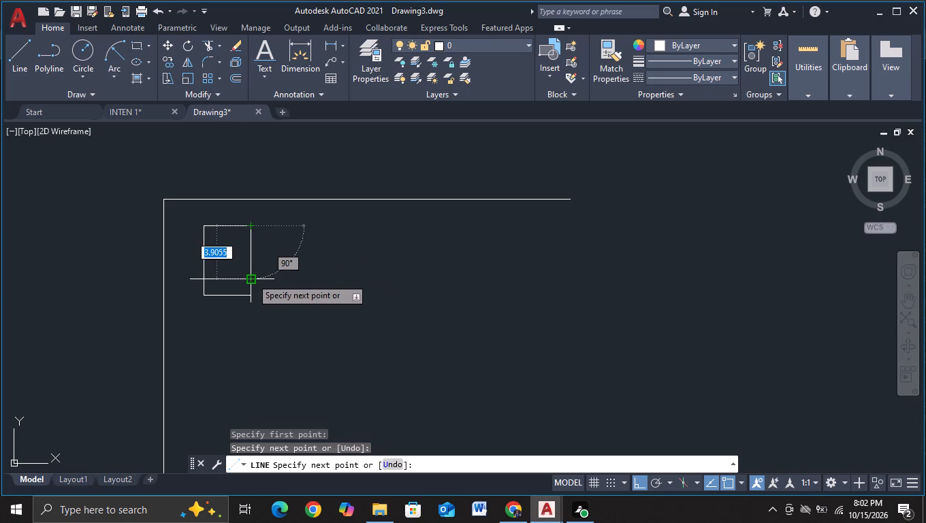
click(252, 277)
key(Escape)
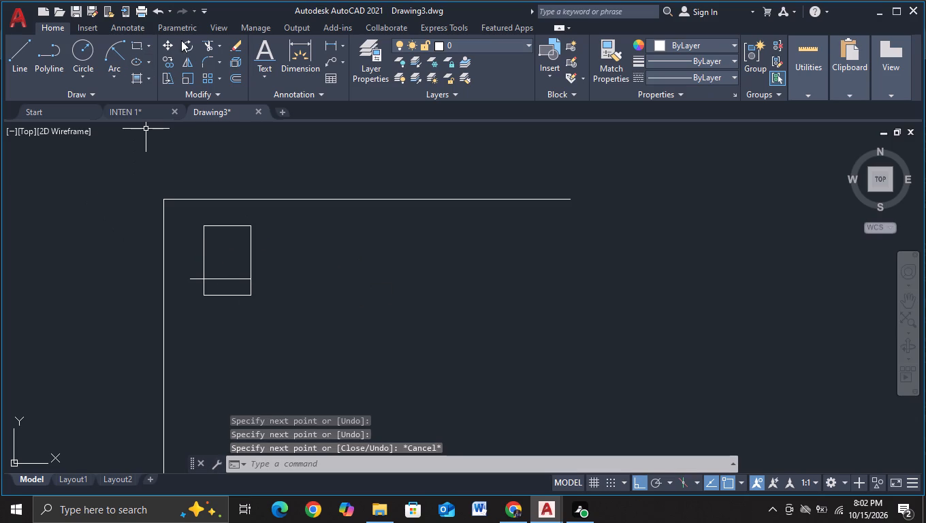
Trim the divider's overhang beyond the small module's left side.
click(208, 46)
click(194, 279)
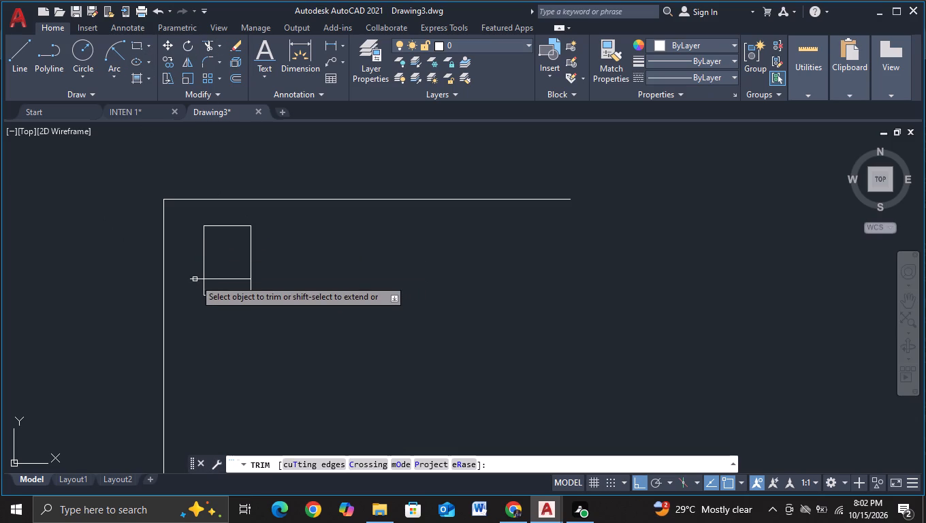
Draw an inner frame inside the small module's upper part: left side about 3.8 units, top about 3.28 units, right side down past the divider.
click(12, 57)
scroll(224, 212, up, 2)
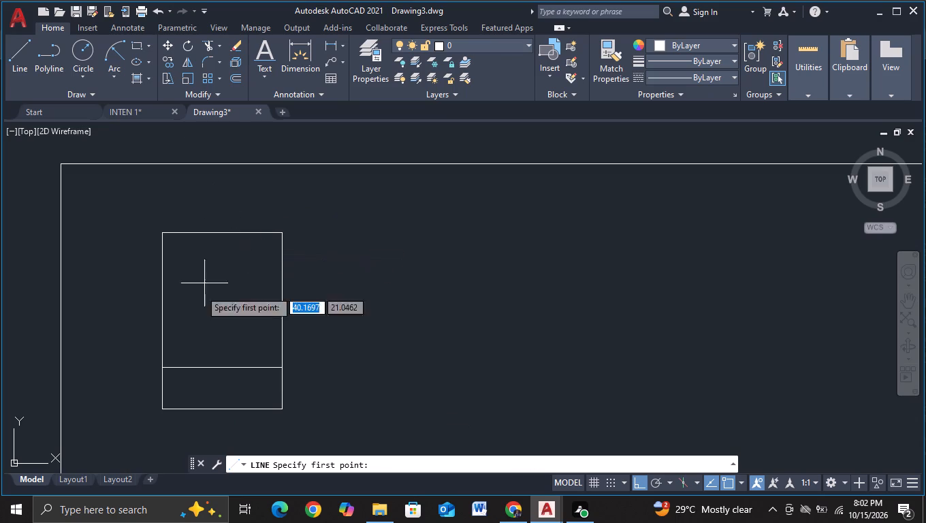
scroll(171, 387, up, 3)
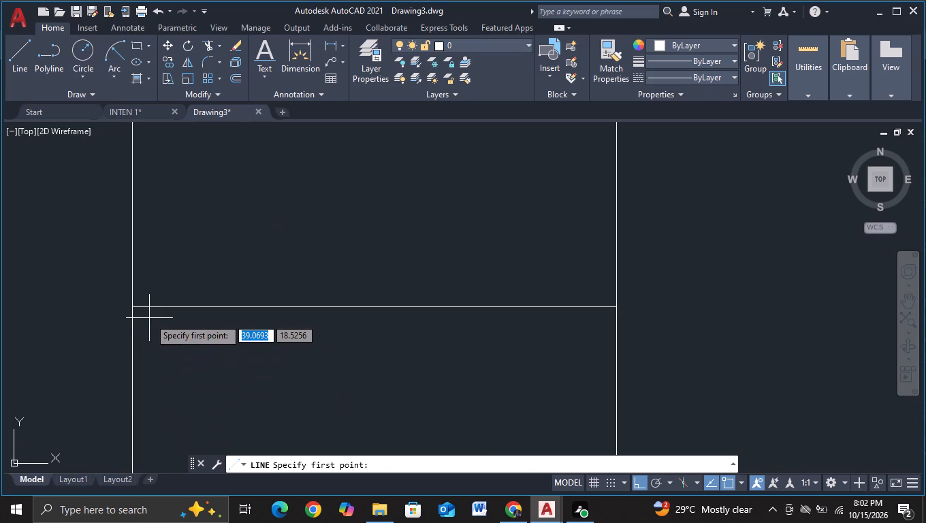
click(145, 315)
scroll(145, 224, down, 2)
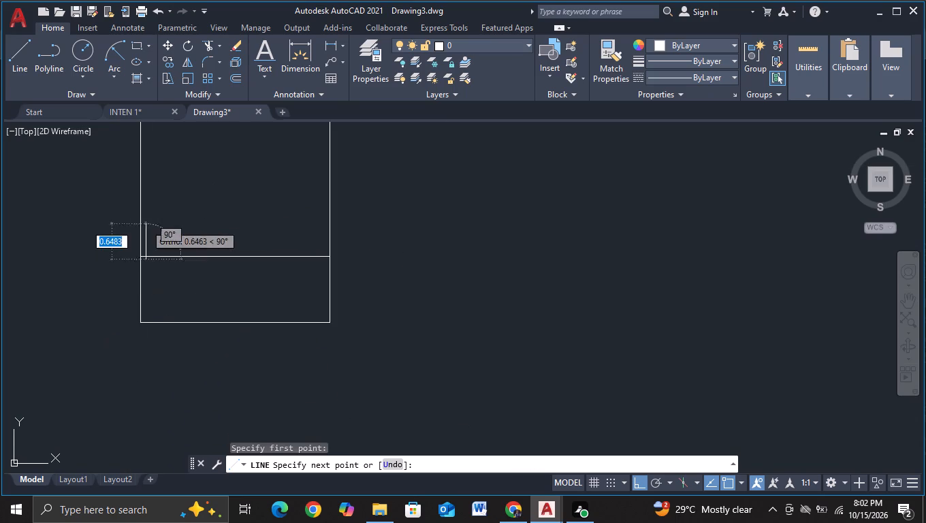
middle_drag(145, 224, 126, 398)
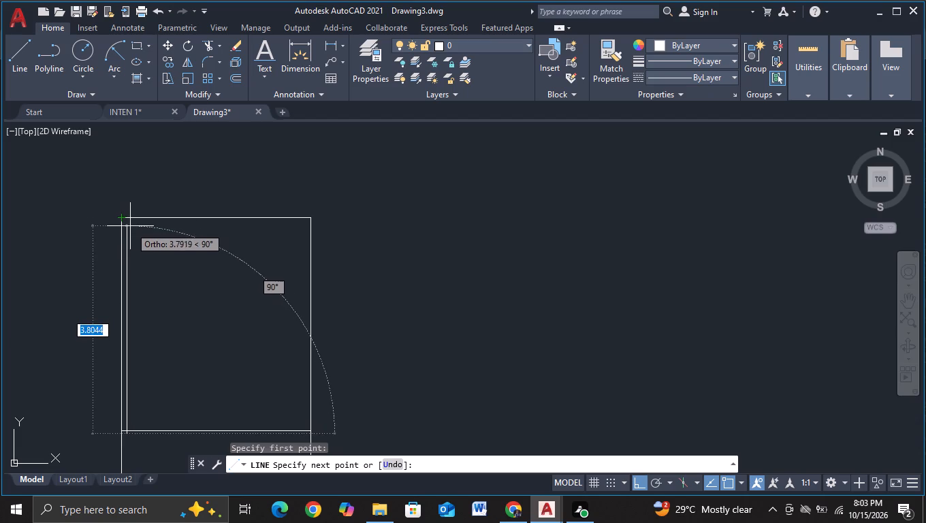
scroll(130, 226, up, 2)
click(129, 223)
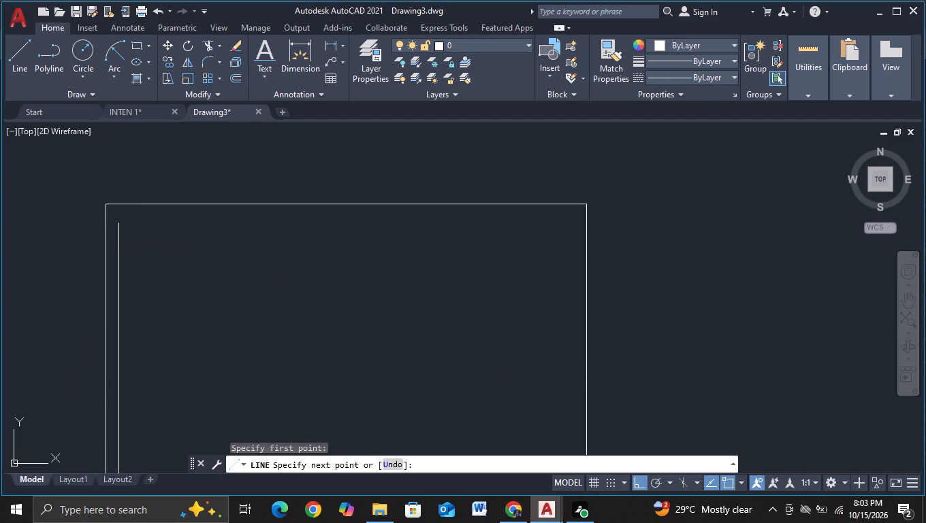
click(573, 233)
middle_drag(548, 292, 547, 209)
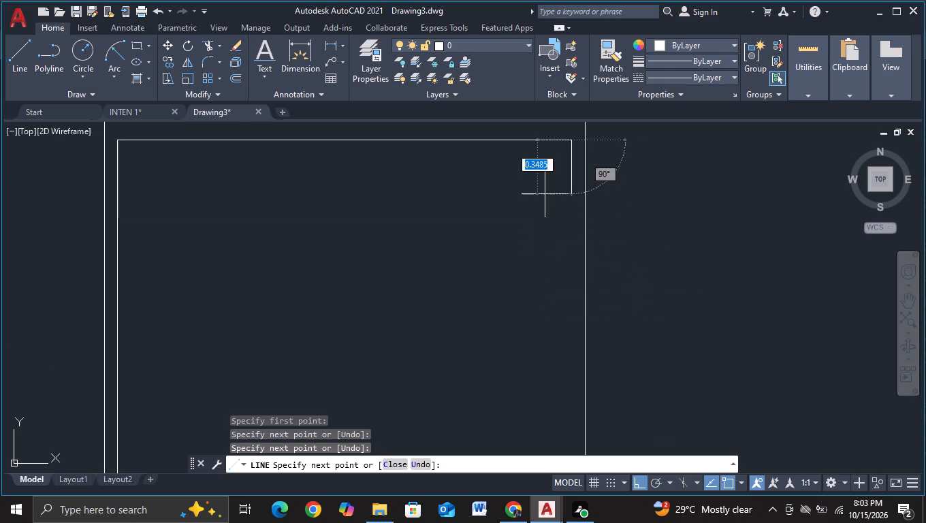
middle_drag(534, 359, 533, 254)
middle_drag(520, 376, 528, 229)
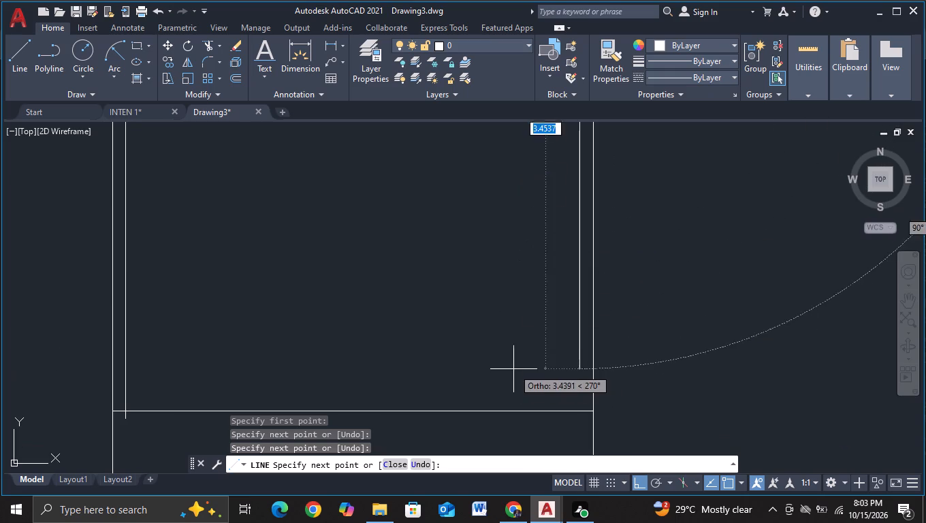
middle_drag(513, 369, 518, 289)
click(515, 358)
key(Escape)
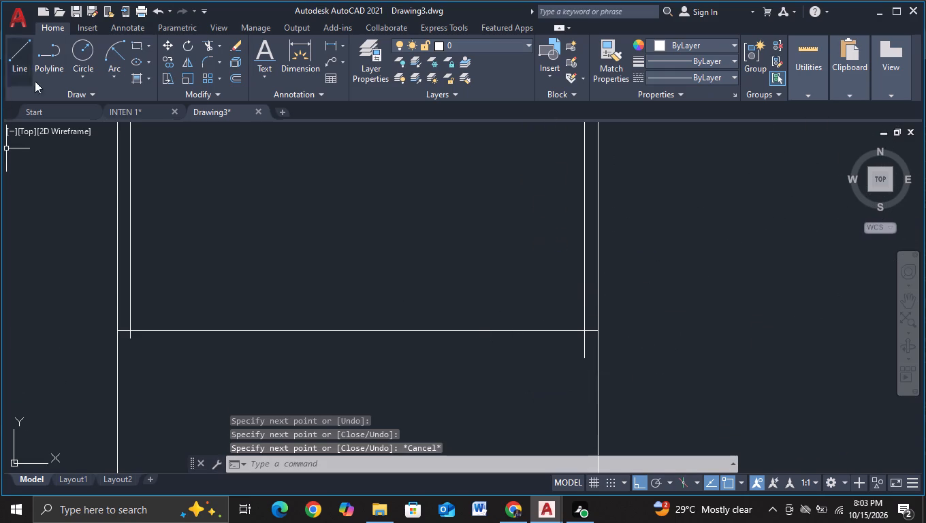
Trim the inner frame's left and right side overhangs below the divider.
click(206, 47)
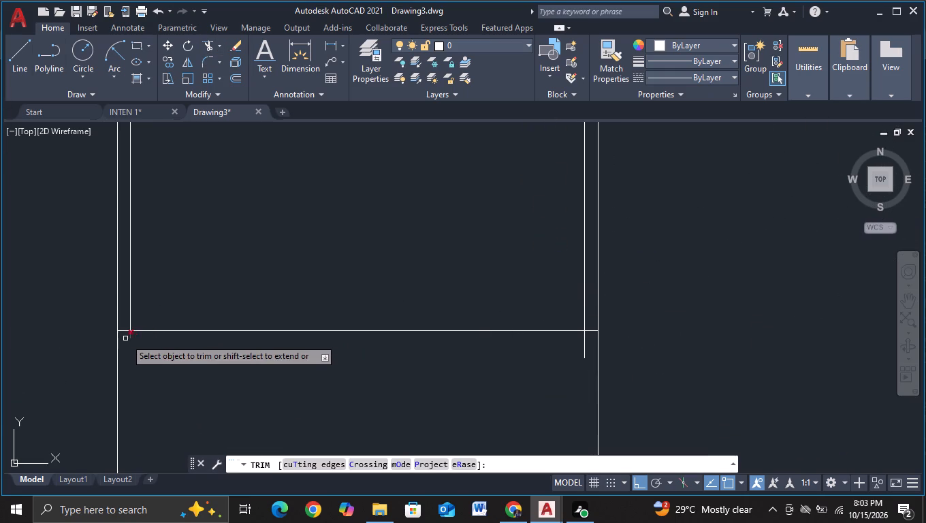
click(129, 338)
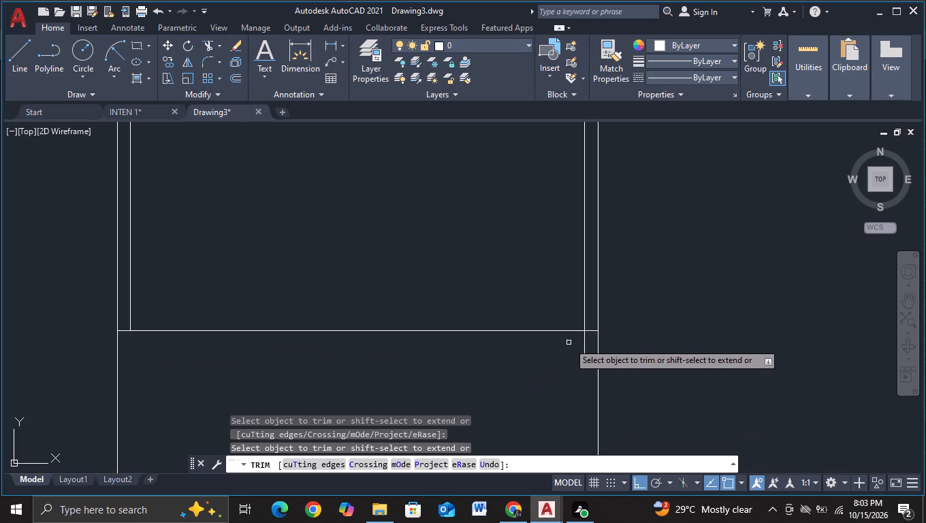
click(583, 352)
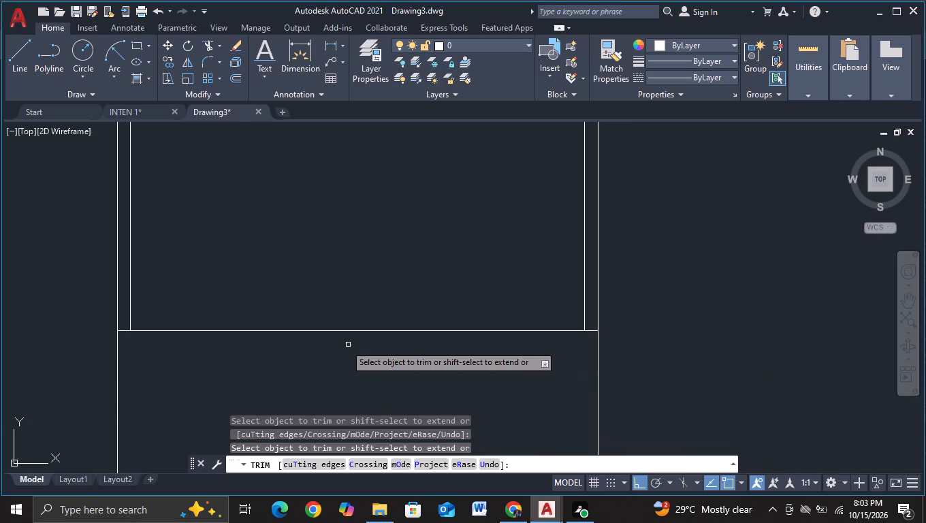
Draw a vertical mullion about 0.15 units wide near the inner frame's middle, running from below the divider to above the module's top edge.
scroll(277, 340, down, 2)
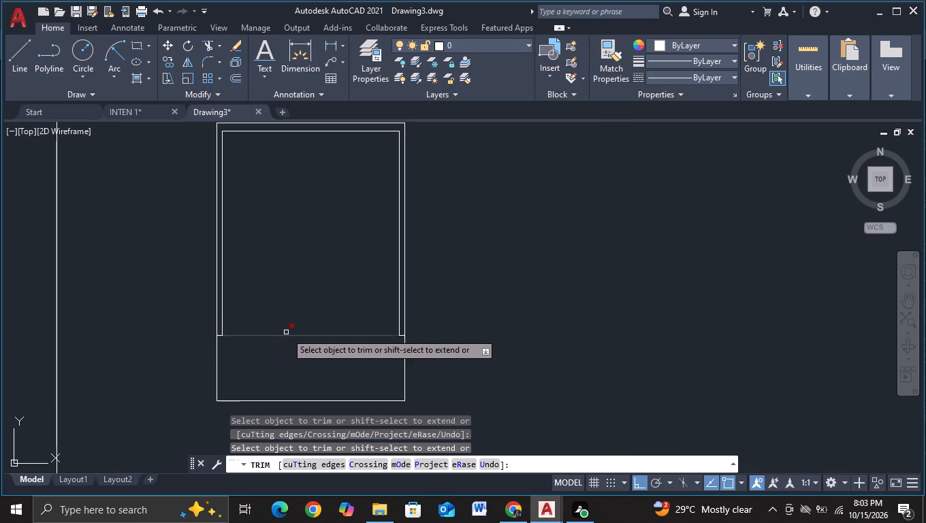
click(25, 61)
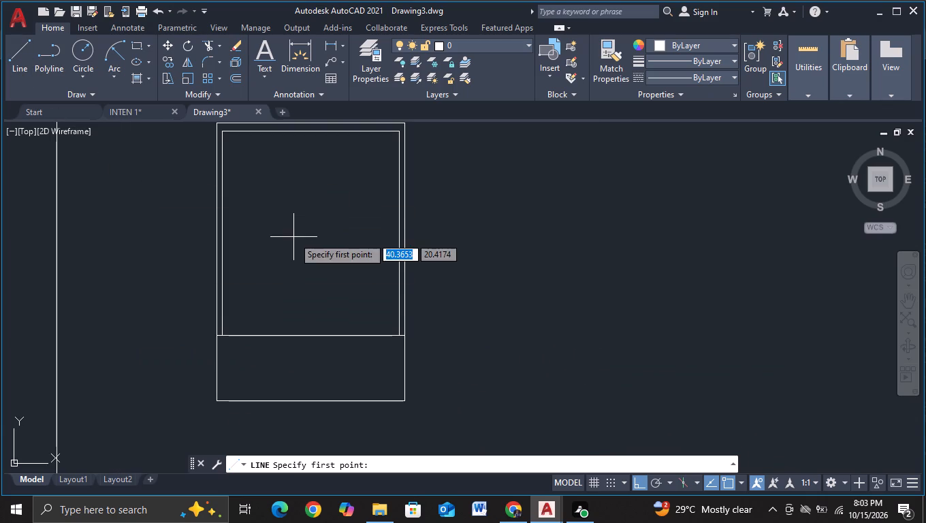
scroll(327, 278, up, 1)
middle_drag(327, 317, 324, 300)
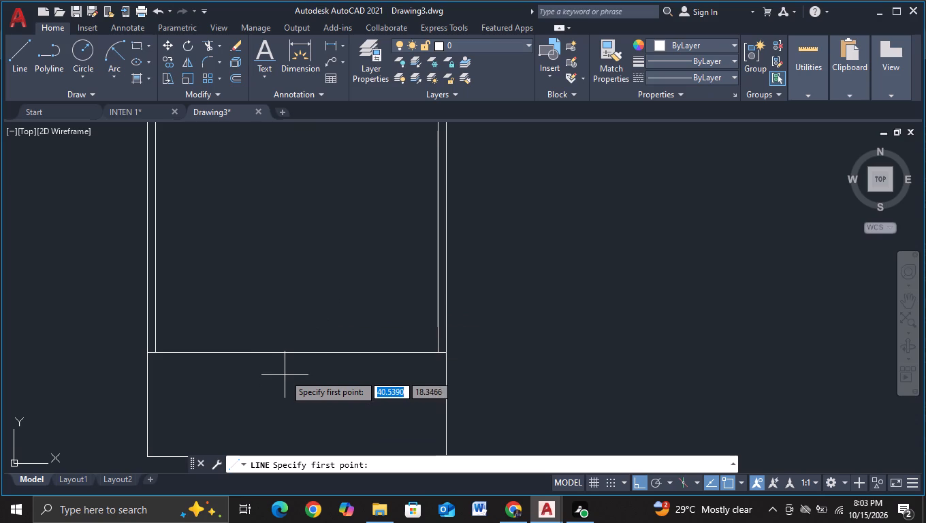
click(287, 364)
scroll(281, 294, down, 2)
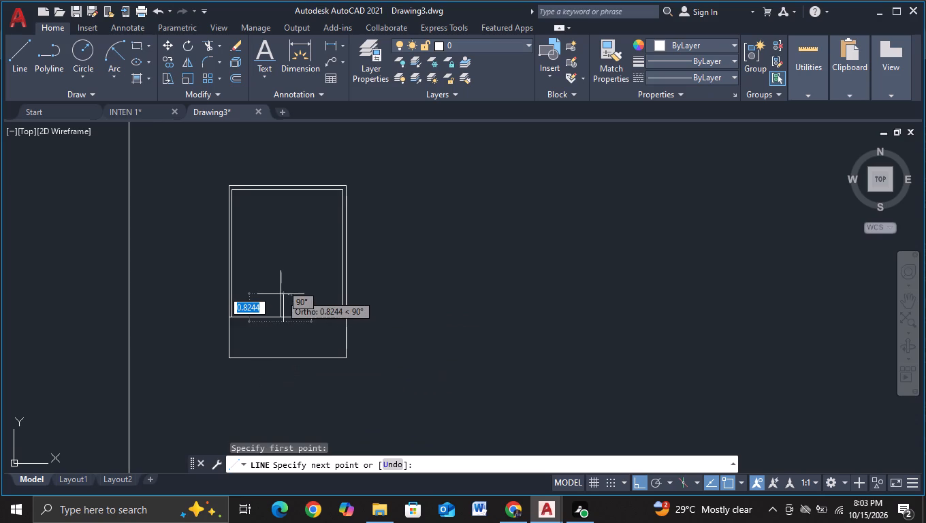
middle_drag(283, 206, 280, 334)
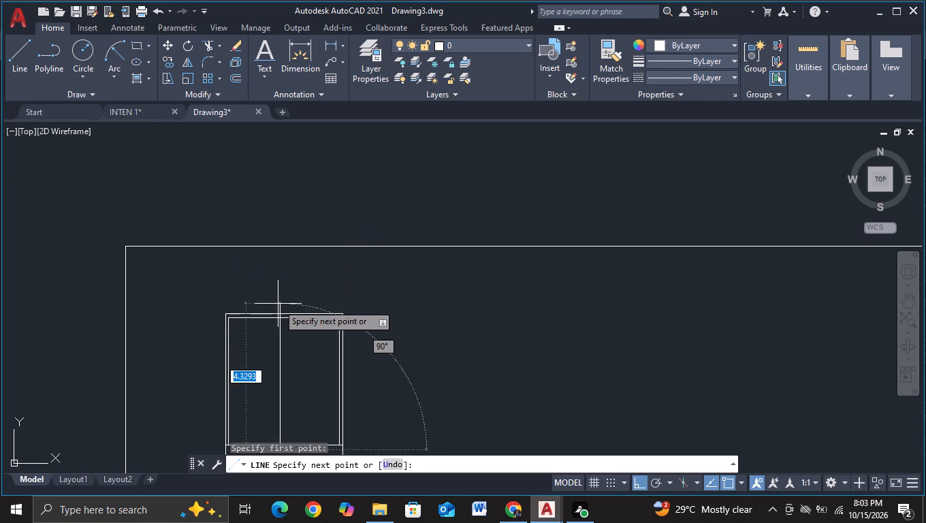
click(276, 294)
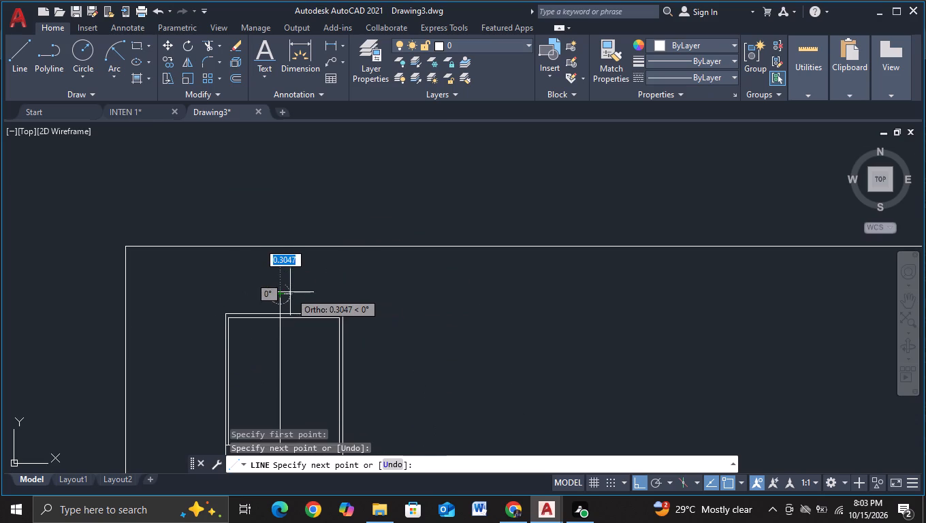
scroll(290, 292, up, 2)
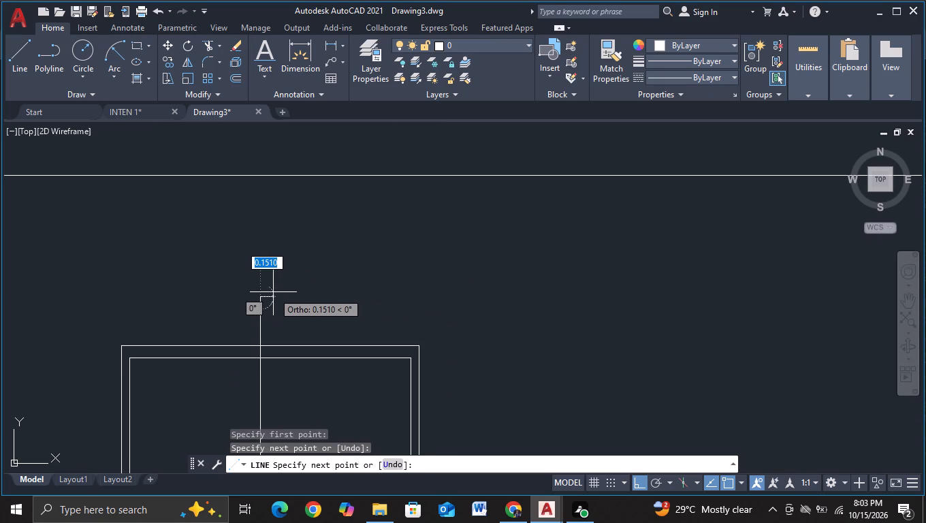
click(273, 292)
middle_drag(272, 368, 298, 288)
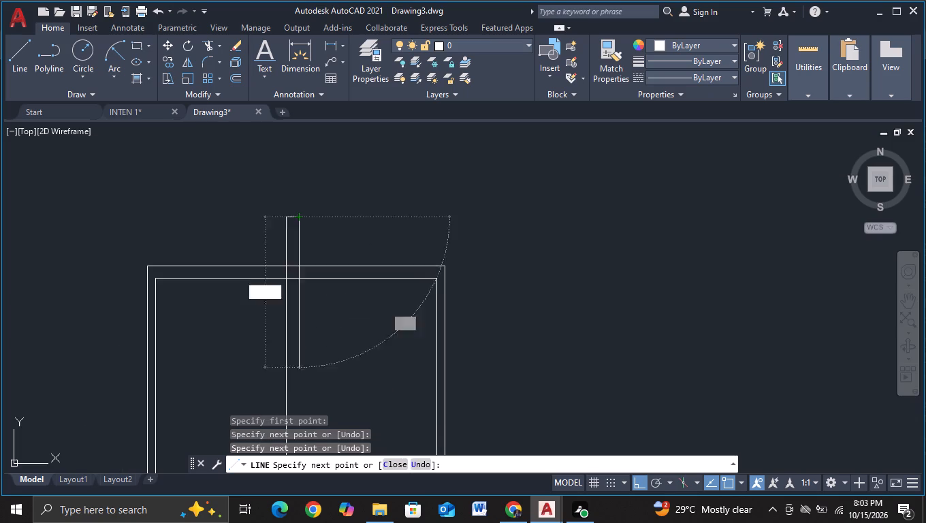
middle_drag(291, 402, 295, 300)
middle_drag(284, 330, 281, 196)
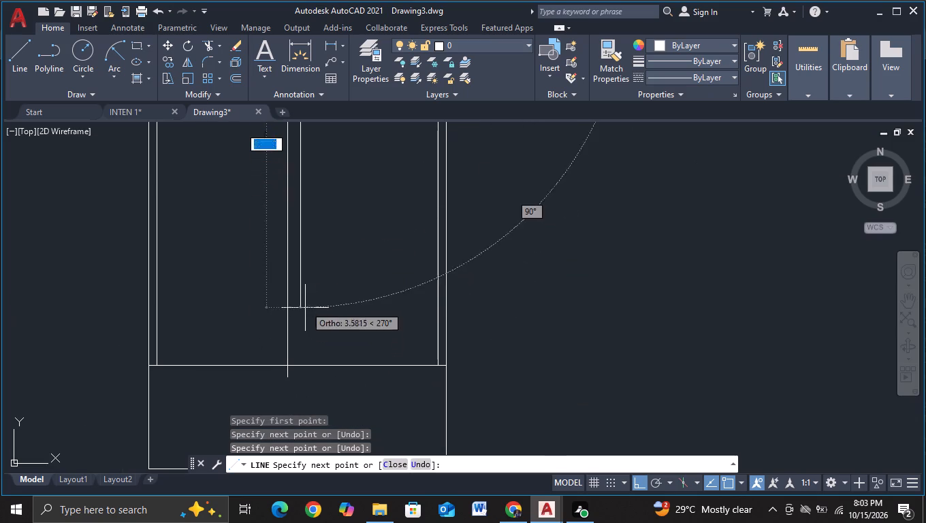
middle_drag(306, 338, 298, 251)
click(295, 308)
key(Escape)
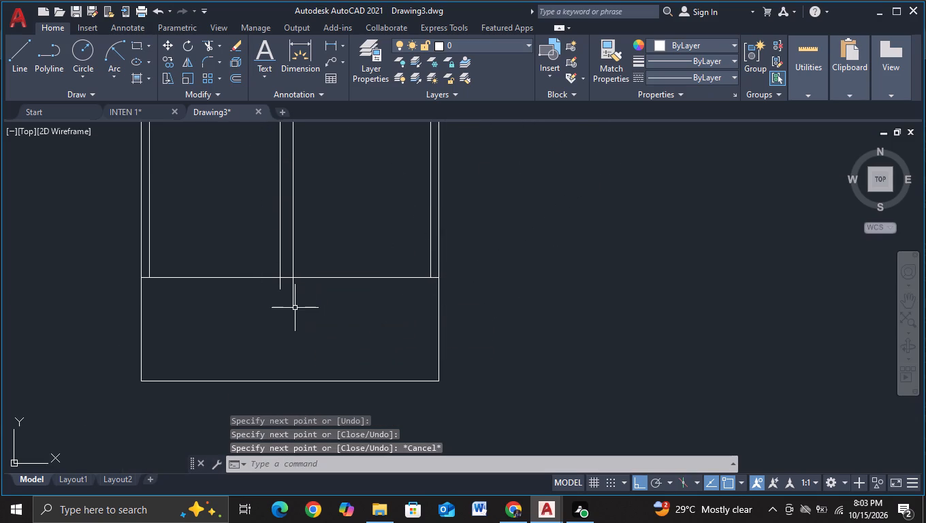
Trim both mullion lines where they overhang below the divider.
click(204, 46)
scroll(275, 282, up, 2)
drag(264, 281, 325, 287)
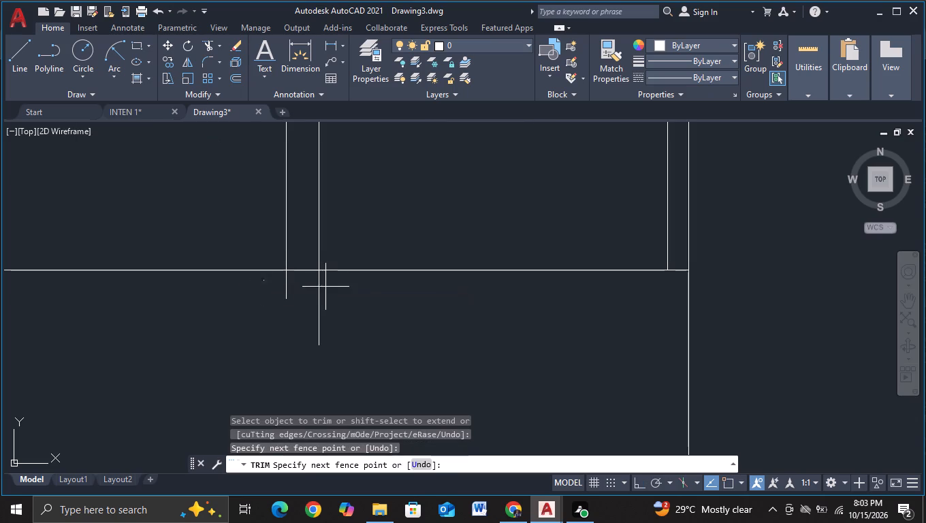
drag(325, 287, 355, 289)
Trim the mullion back to the inner frame's top edge and remove its short cap line above the module.
scroll(355, 289, down, 2)
middle_drag(342, 195, 325, 411)
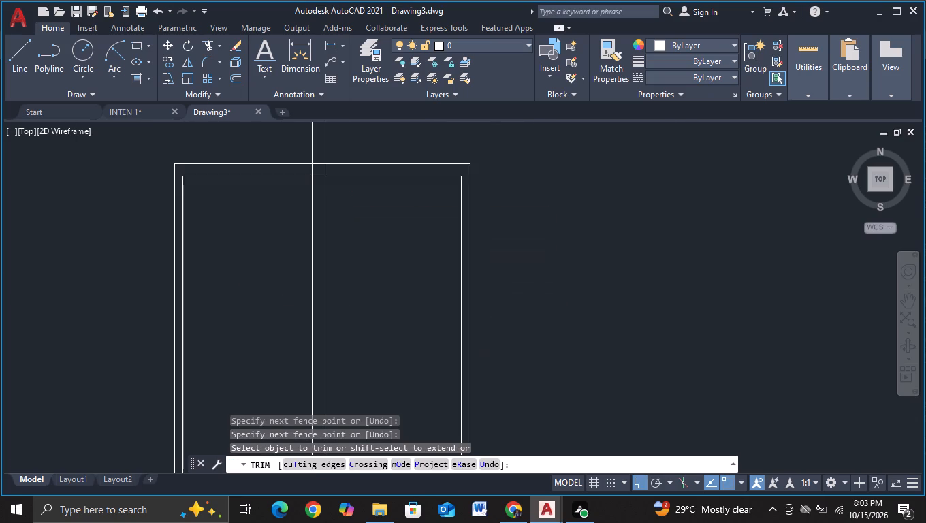
middle_drag(325, 411, 331, 367)
middle_drag(366, 264, 369, 452)
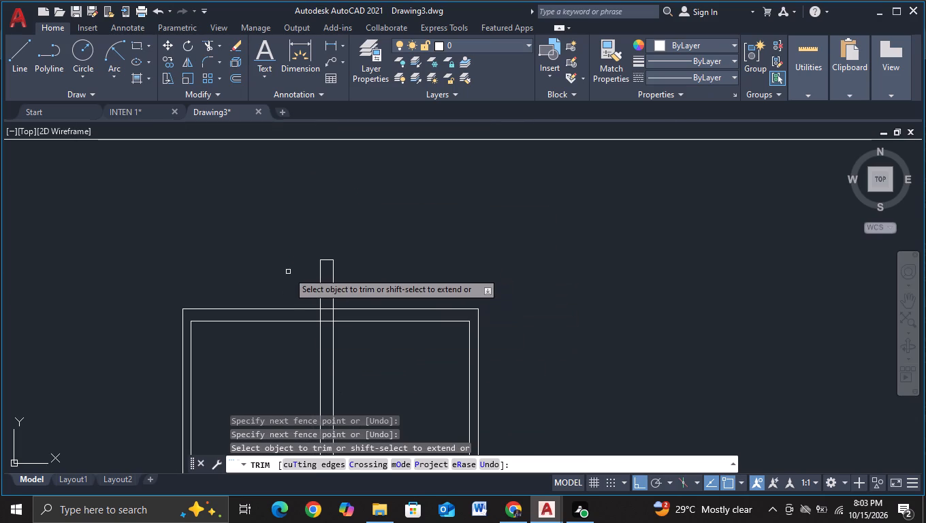
drag(289, 272, 369, 287)
click(325, 260)
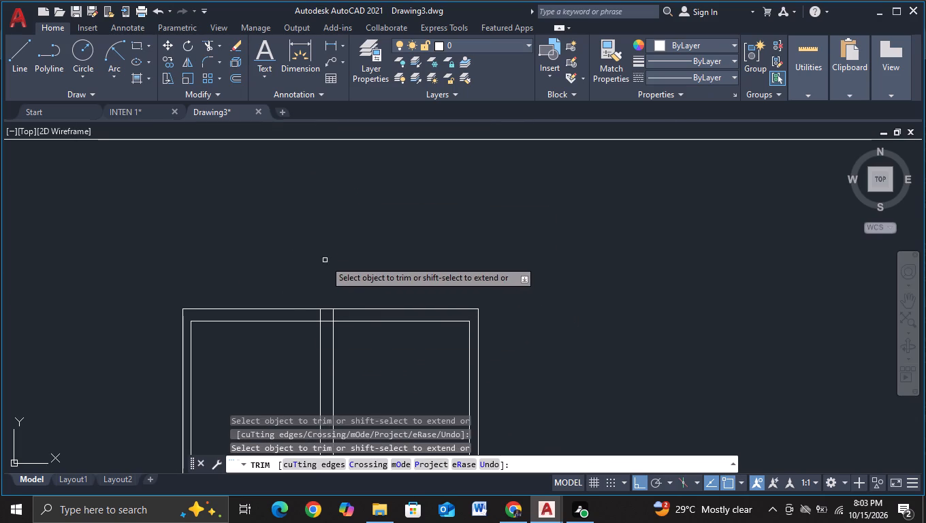
scroll(315, 316, up, 2)
drag(310, 315, 361, 317)
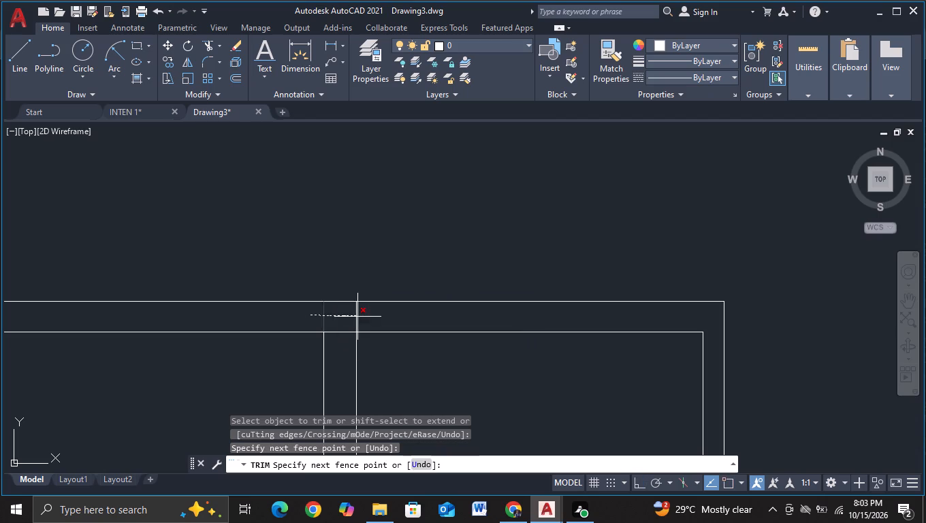
drag(361, 317, 364, 317)
Draw a horizontal line across the module a little below the inner frame's top, extending past both outer sides.
scroll(362, 317, down, 4)
middle_drag(374, 364, 368, 281)
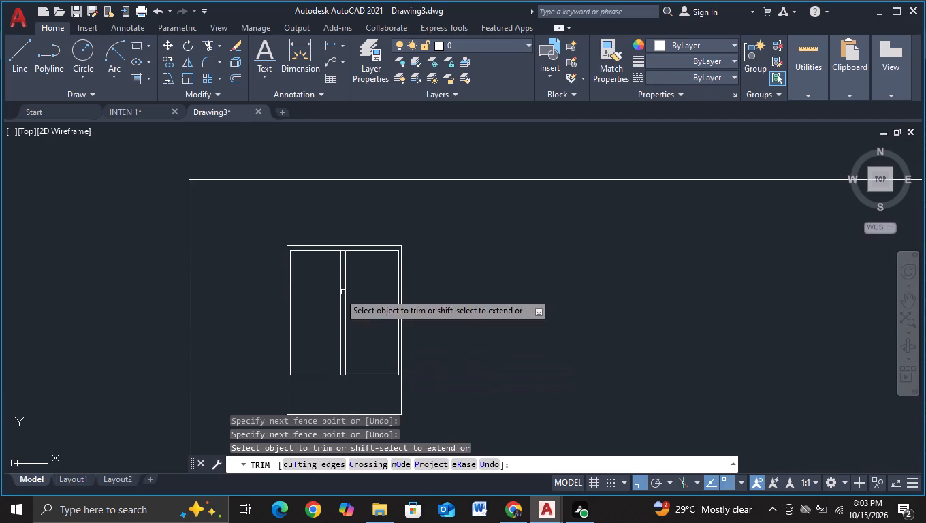
click(16, 71)
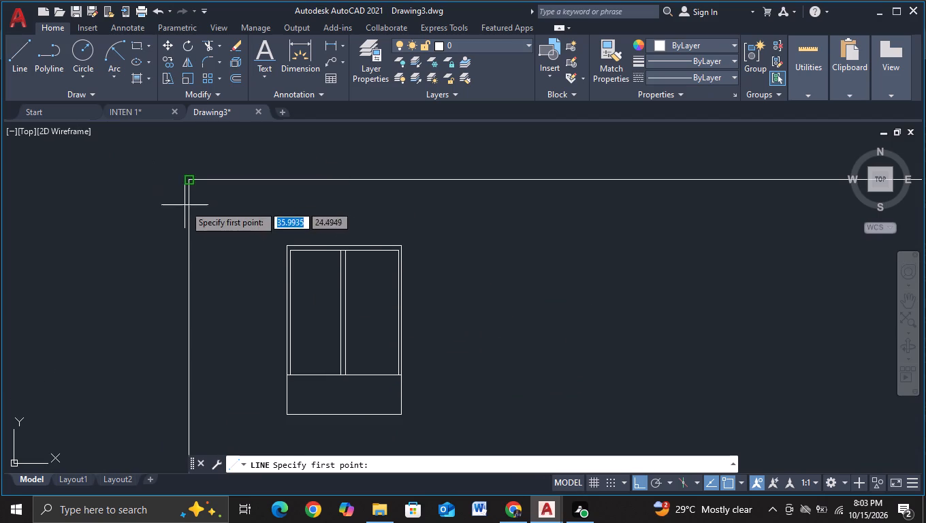
scroll(318, 276, up, 1)
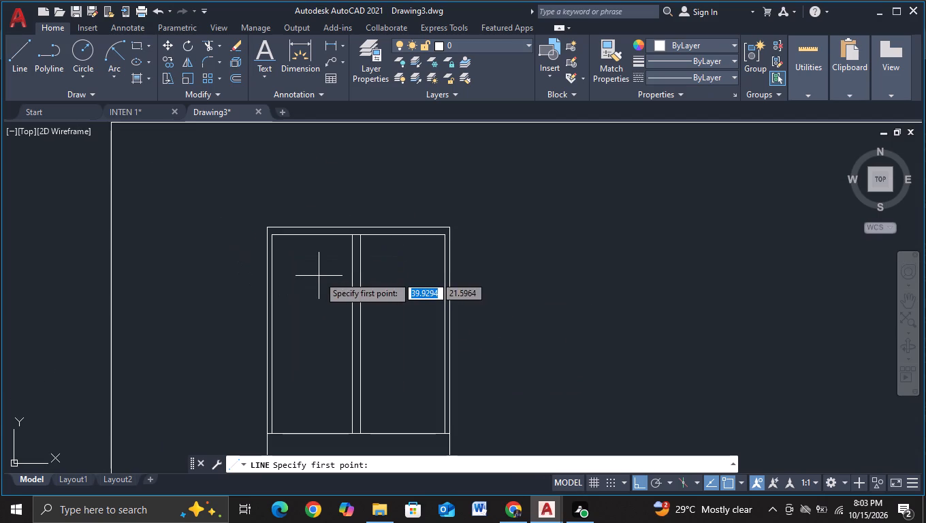
scroll(319, 276, up, 1)
click(199, 266)
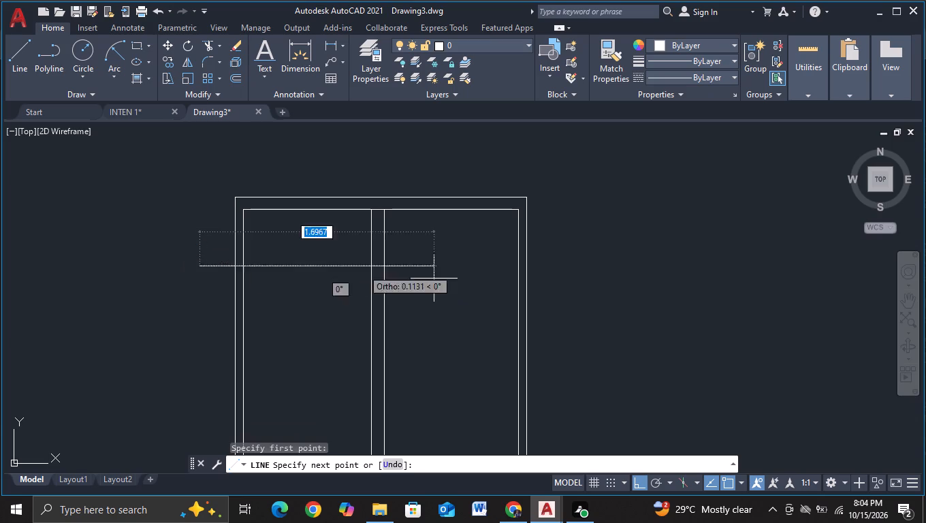
click(586, 291)
key(Escape)
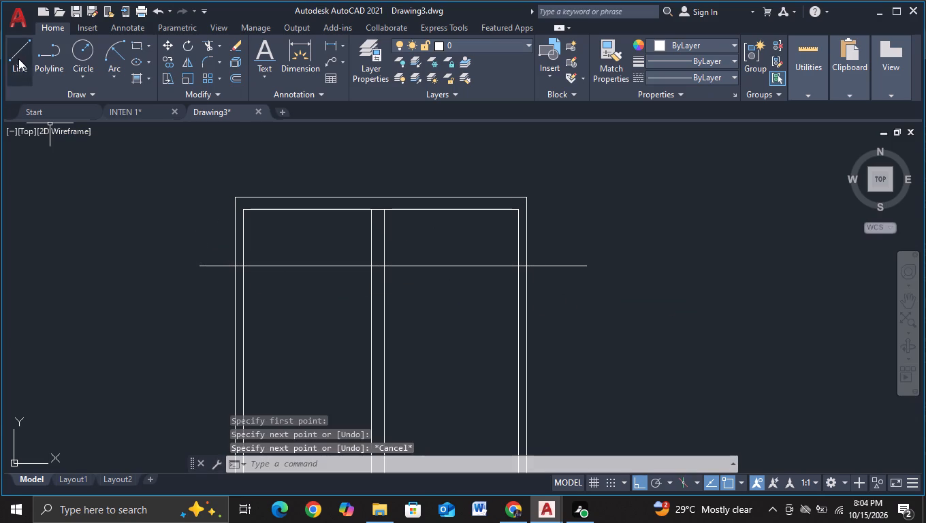
Draw a second horizontal line just below the existing crossbar line, joined by a short cap at its left end and extending past both outer sides.
click(20, 60)
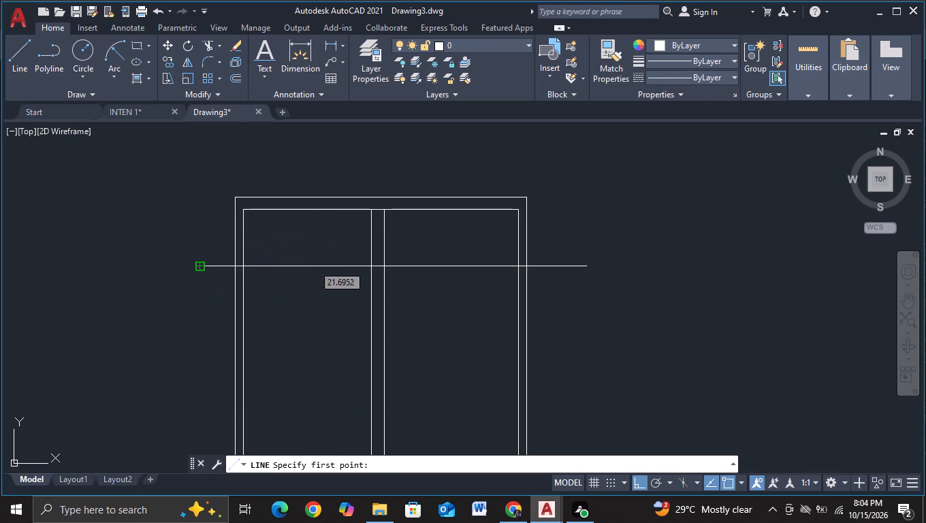
click(197, 265)
click(195, 271)
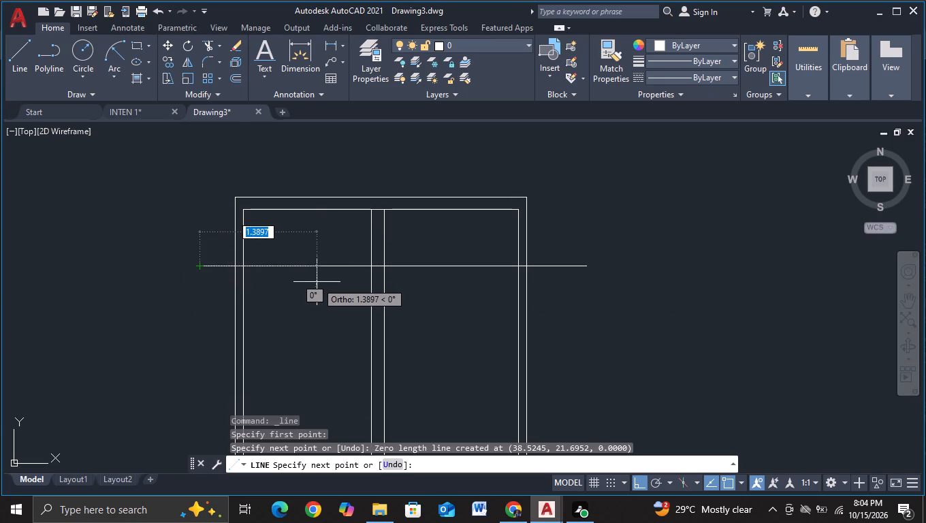
click(199, 267)
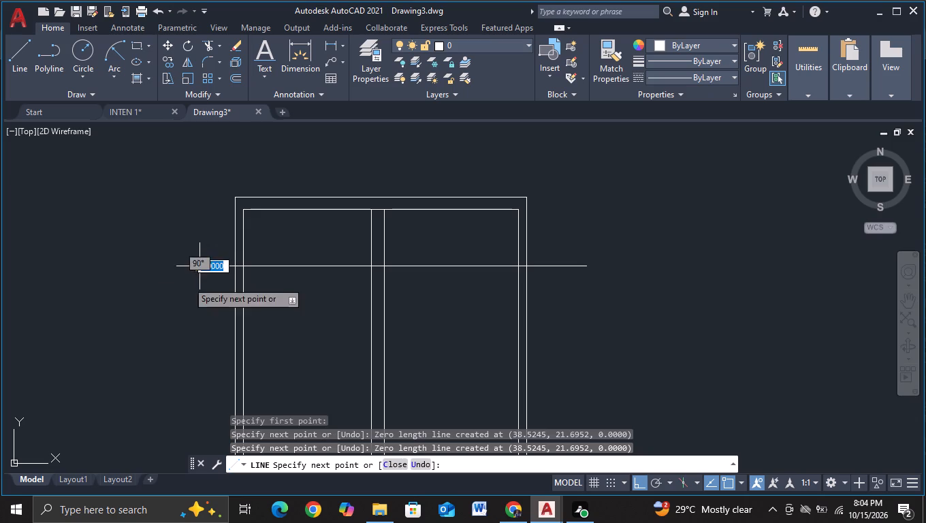
scroll(191, 278, up, 2)
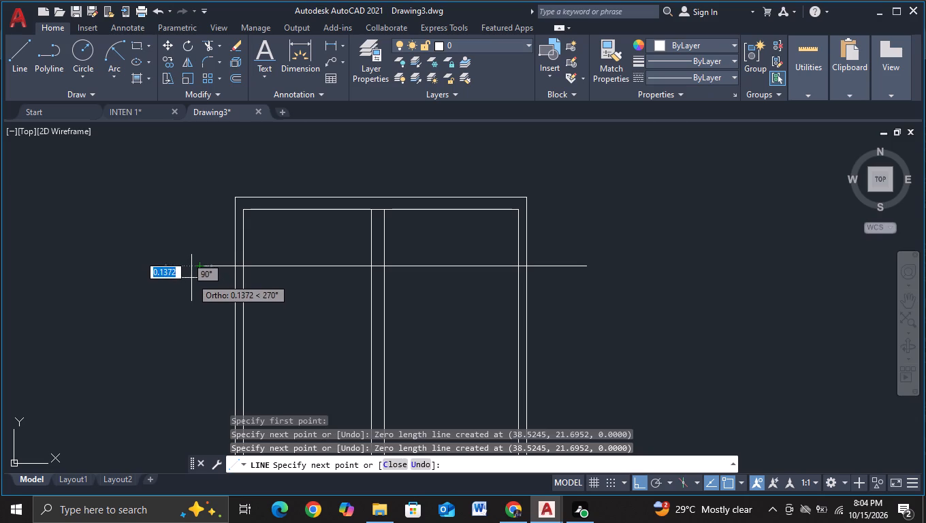
scroll(191, 278, up, 2)
click(221, 229)
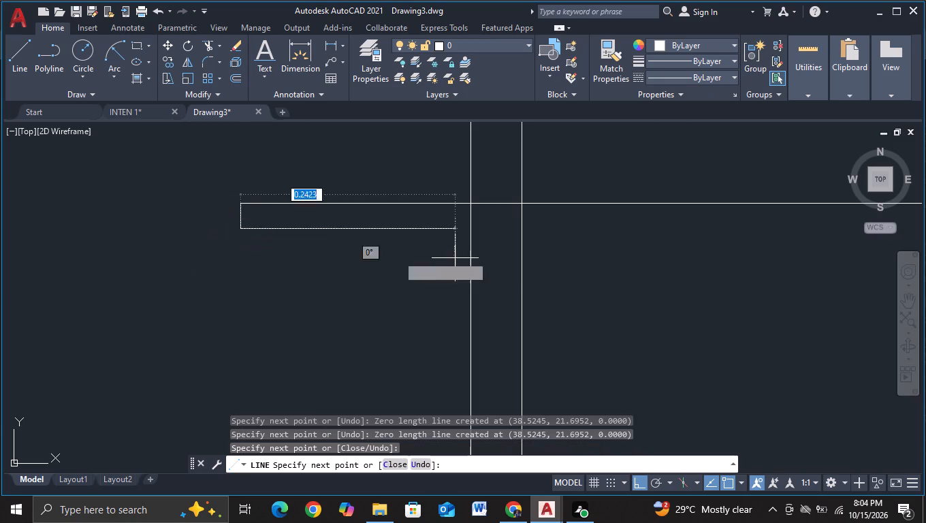
scroll(457, 258, down, 1)
scroll(511, 269, down, 3)
middle_drag(579, 293, 354, 271)
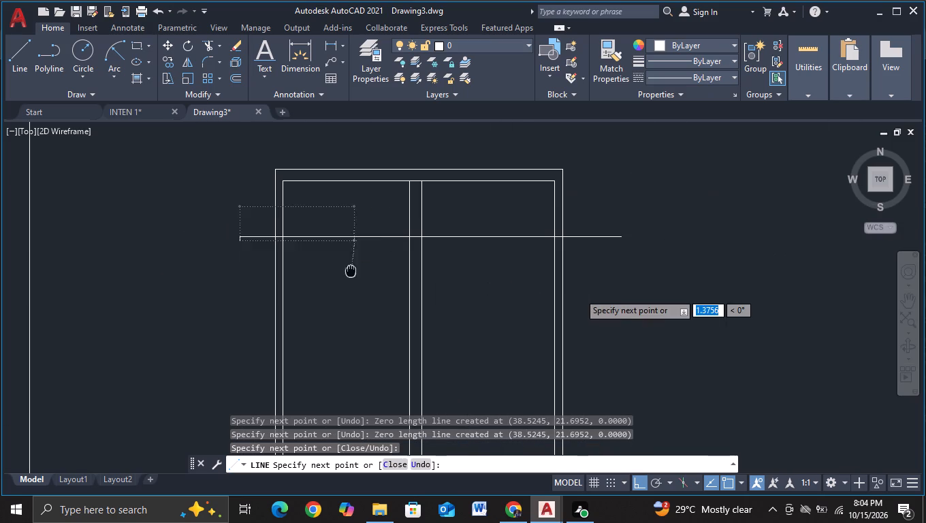
click(623, 282)
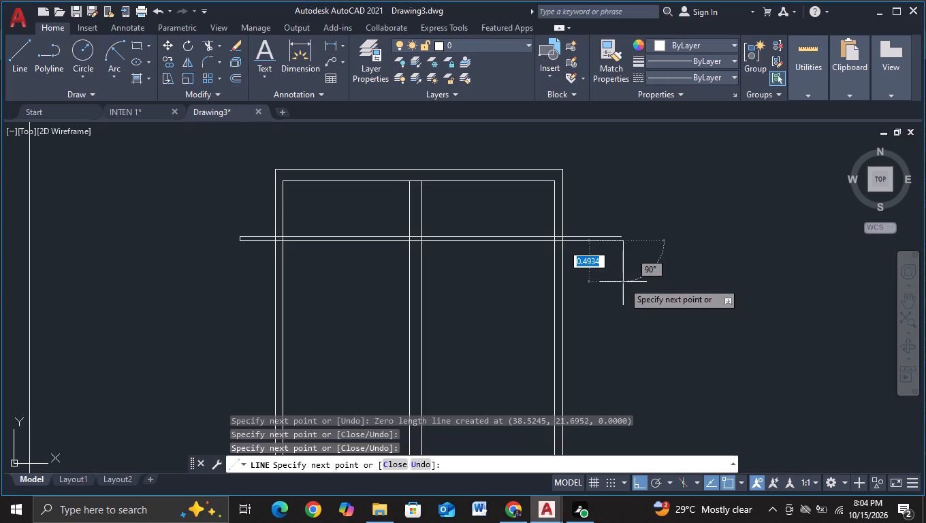
key(Escape)
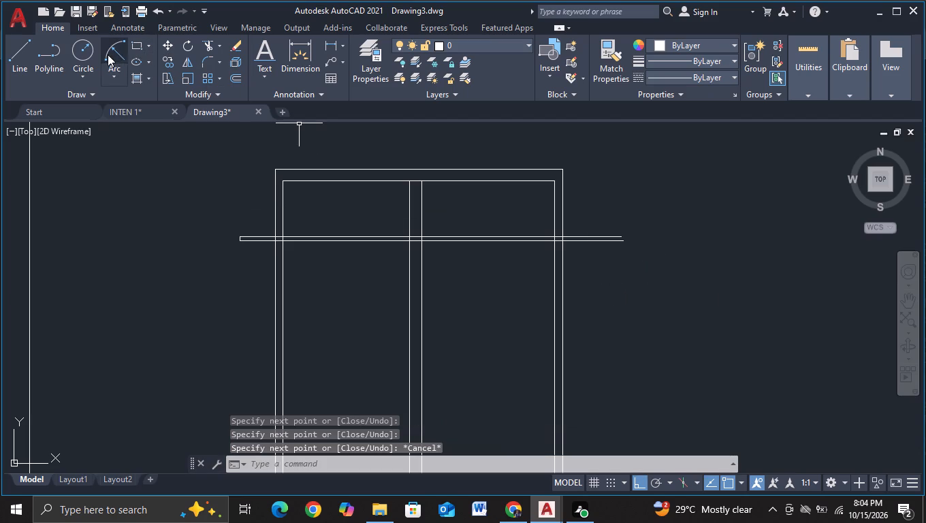
Trim both crossbar lines where they overhang the module's outer sides and remove the short cap on the left.
click(210, 46)
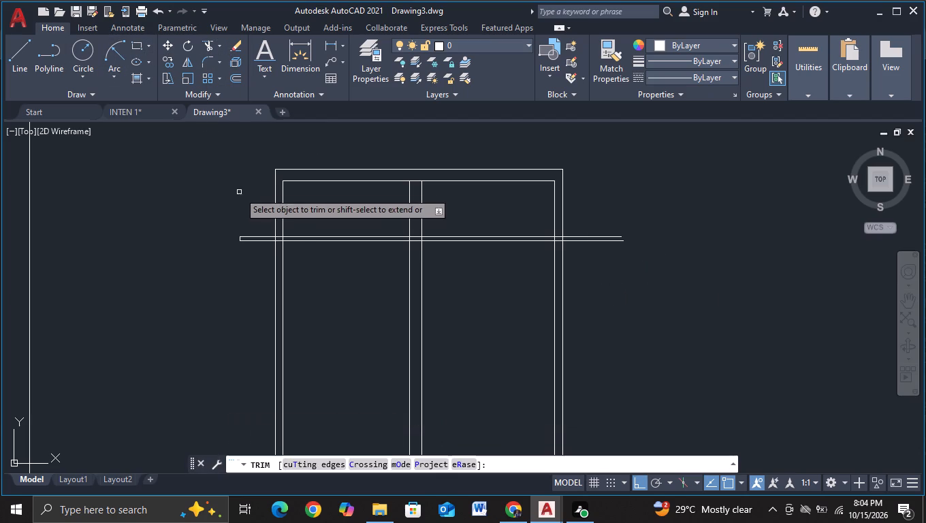
drag(253, 197, 259, 262)
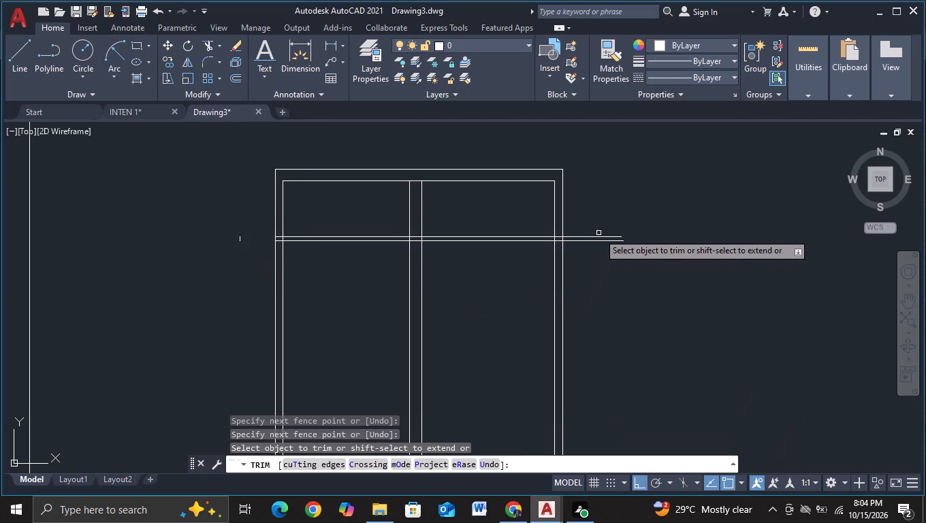
drag(587, 206, 588, 268)
scroll(238, 247, up, 2)
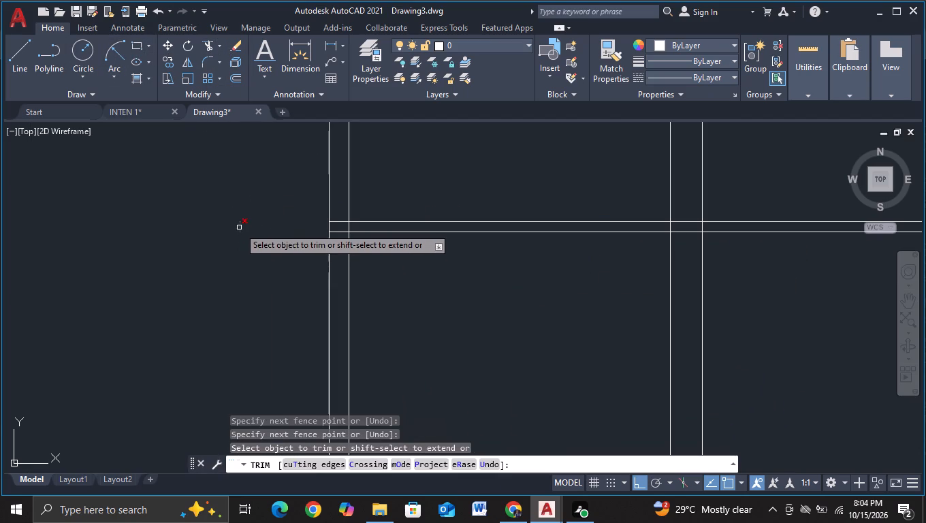
click(239, 227)
Trim both crossbar lines out of the gap between the outer and inner frame on the module's left side.
drag(339, 204, 341, 219)
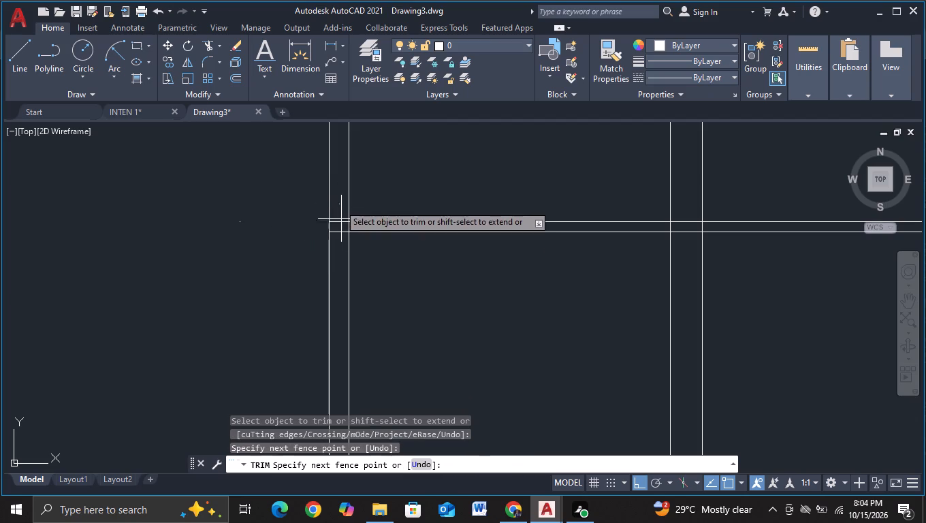
drag(341, 219, 339, 236)
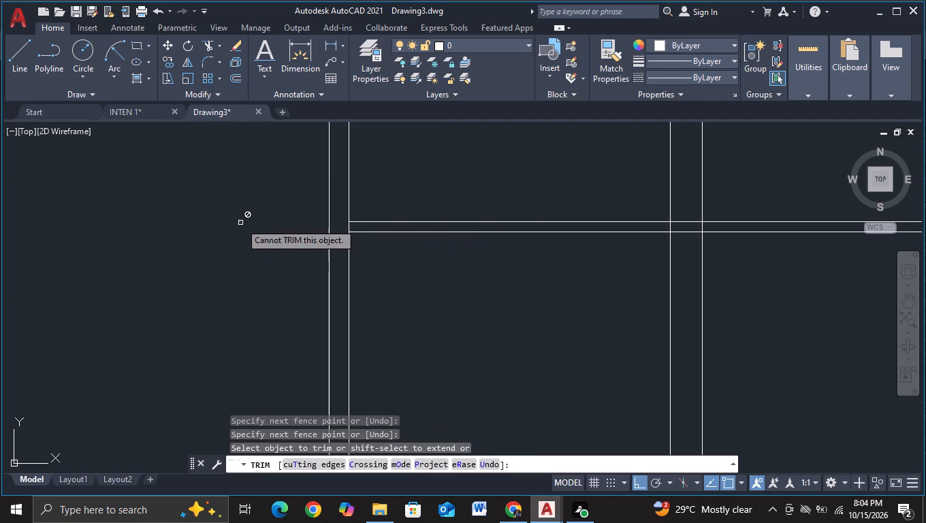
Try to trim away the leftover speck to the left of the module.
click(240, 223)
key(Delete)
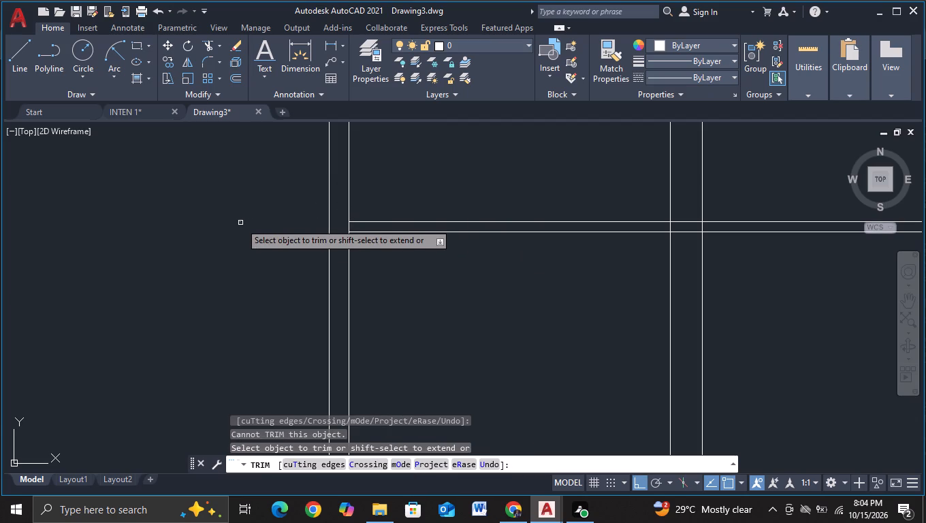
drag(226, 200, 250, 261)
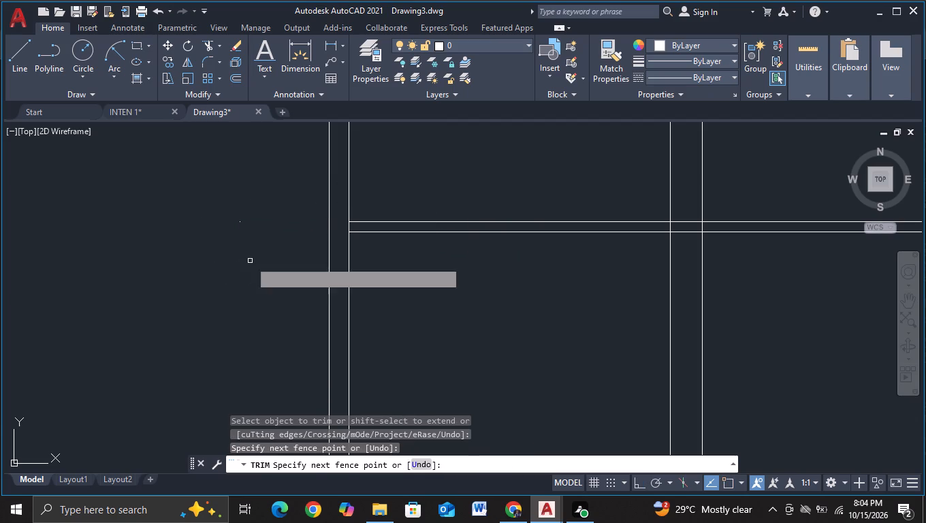
Trim the line segments inside the mullion and crossbar intersection, and cut the crossbar back to the inner frame's right side.
scroll(470, 273, down, 2)
middle_drag(642, 313, 496, 345)
scroll(451, 317, up, 2)
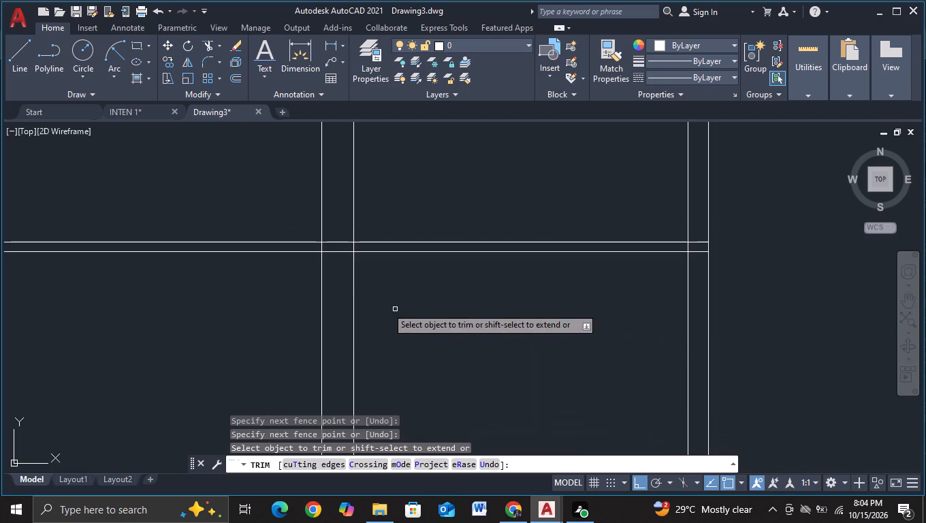
click(321, 247)
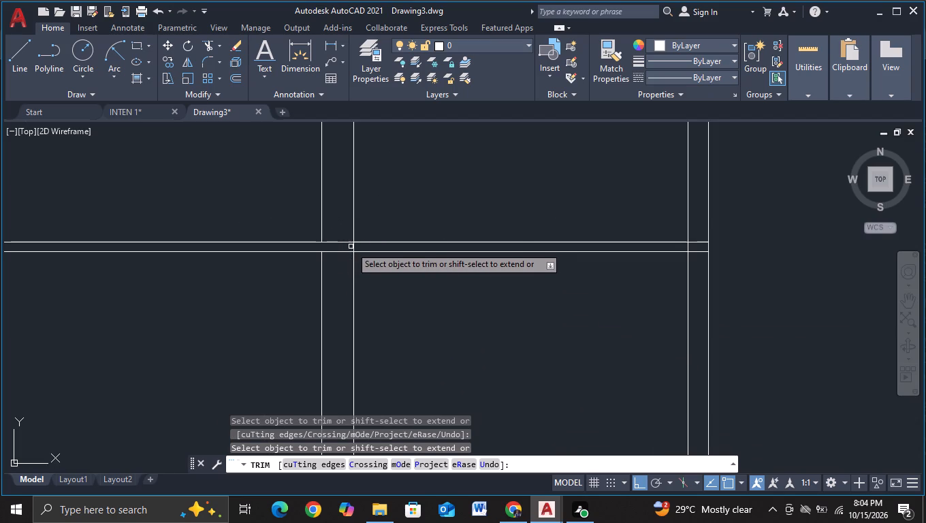
drag(340, 236, 340, 265)
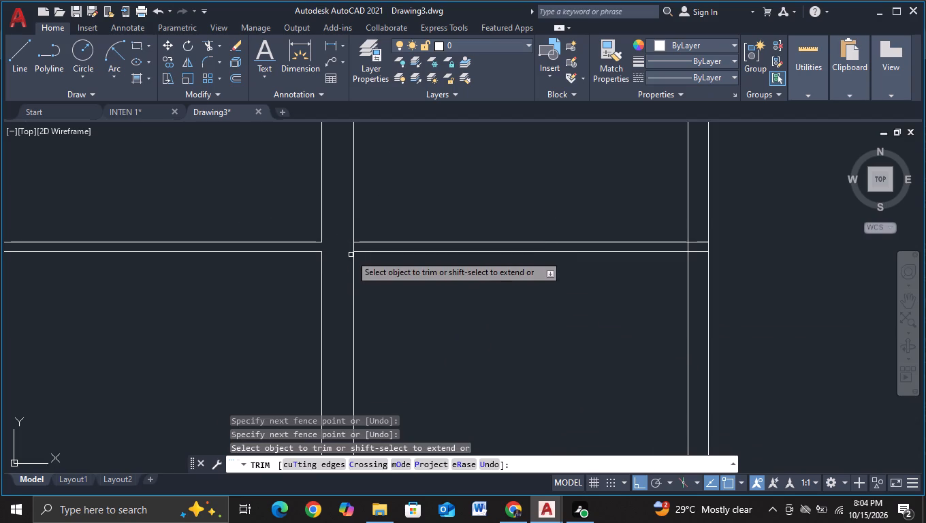
click(354, 247)
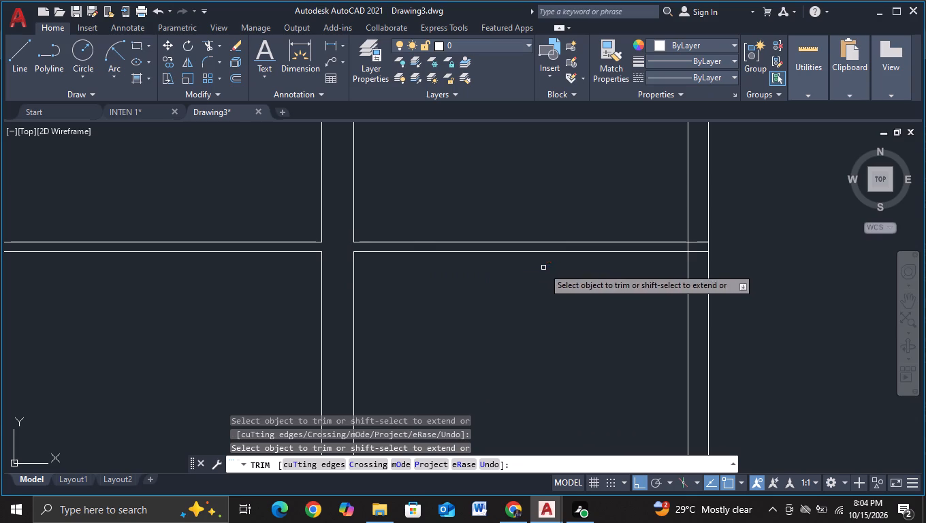
drag(697, 230, 696, 256)
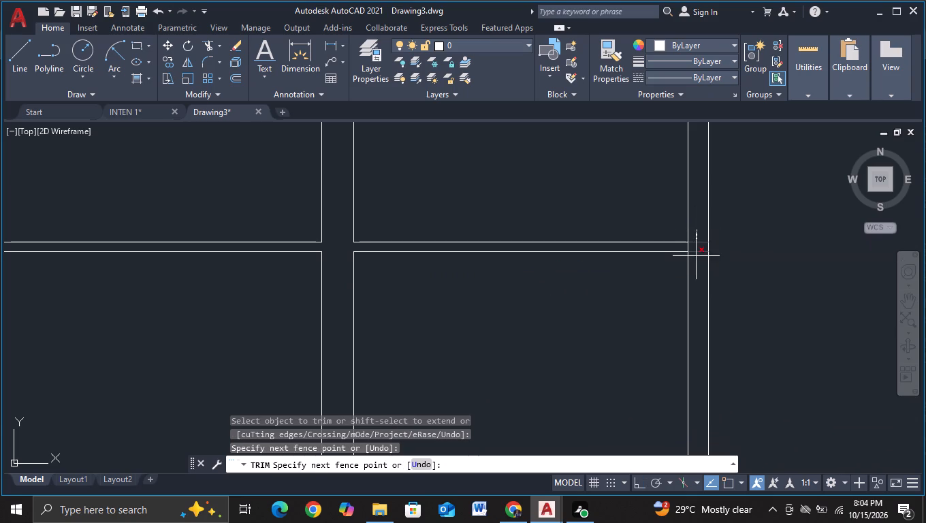
drag(696, 256, 696, 257)
Examine the finished window module and its placement within the overall facade outline.
scroll(635, 290, down, 1)
middle_drag(554, 330, 549, 283)
scroll(551, 299, down, 1)
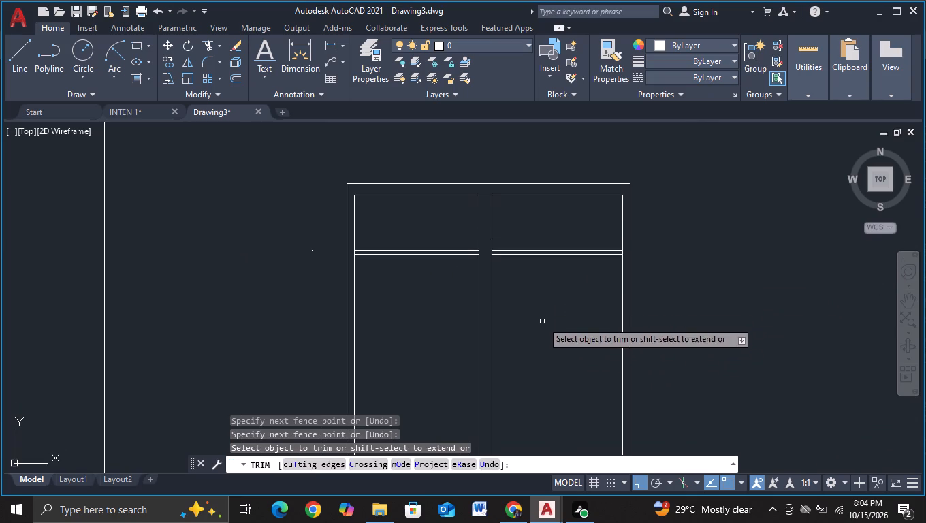
middle_drag(542, 321, 530, 246)
scroll(530, 246, down, 2)
middle_drag(529, 258, 527, 233)
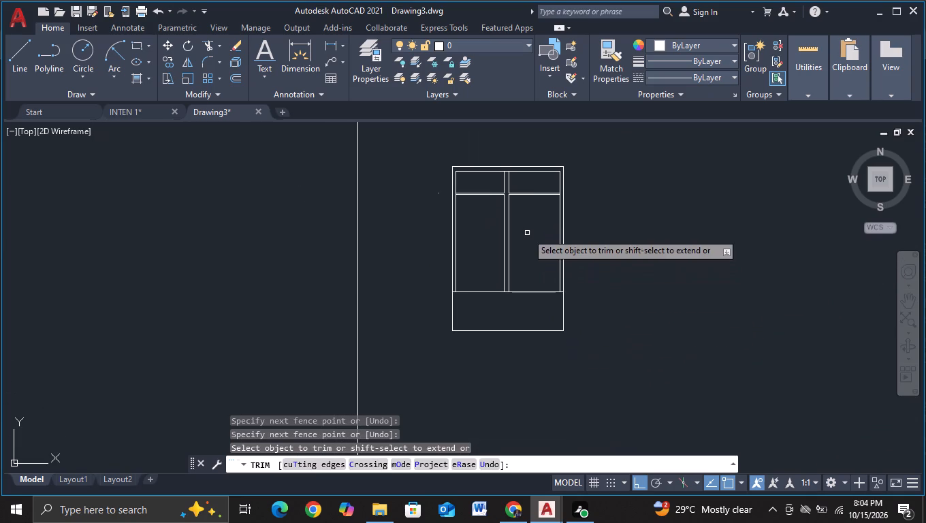
scroll(527, 233, down, 2)
scroll(595, 287, down, 3)
middle_drag(626, 318, 584, 264)
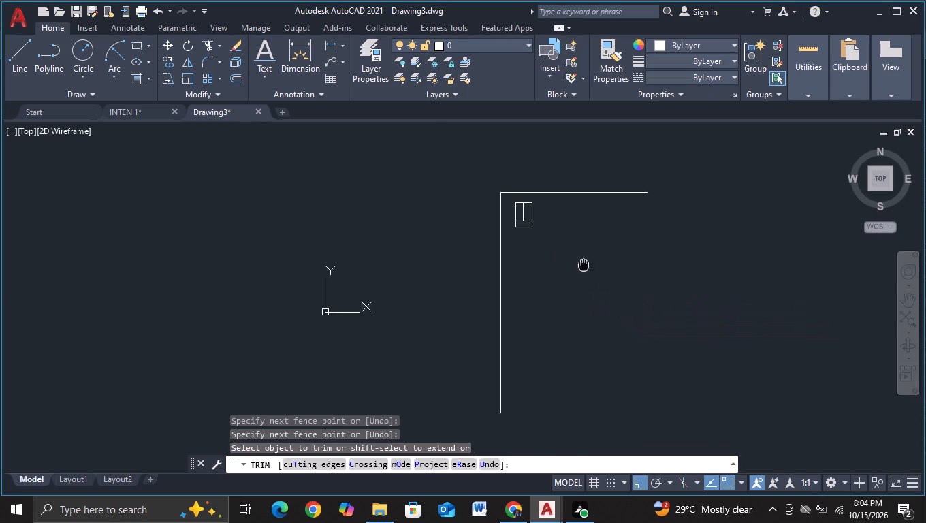
middle_drag(584, 264, 565, 263)
scroll(564, 263, up, 2)
middle_drag(466, 240, 473, 342)
scroll(467, 323, up, 1)
middle_drag(456, 277, 456, 288)
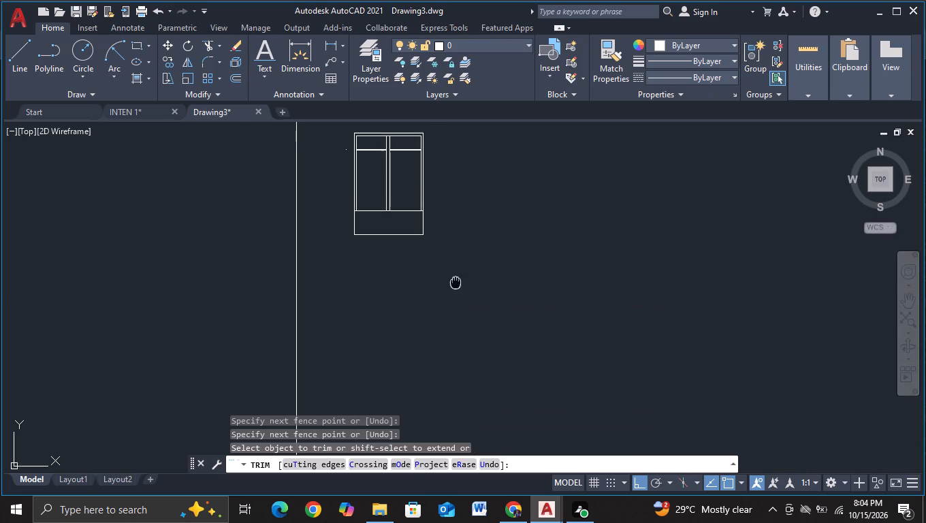
middle_drag(456, 288, 473, 366)
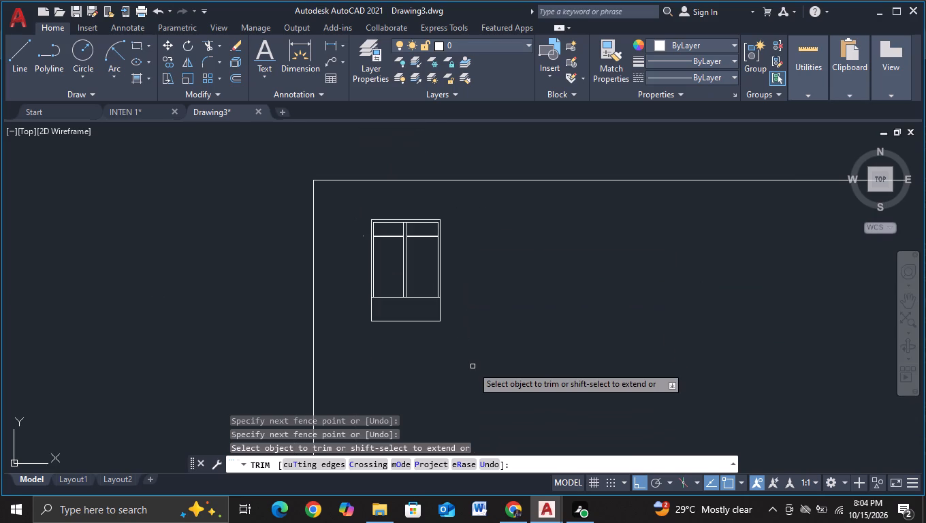
key(Escape)
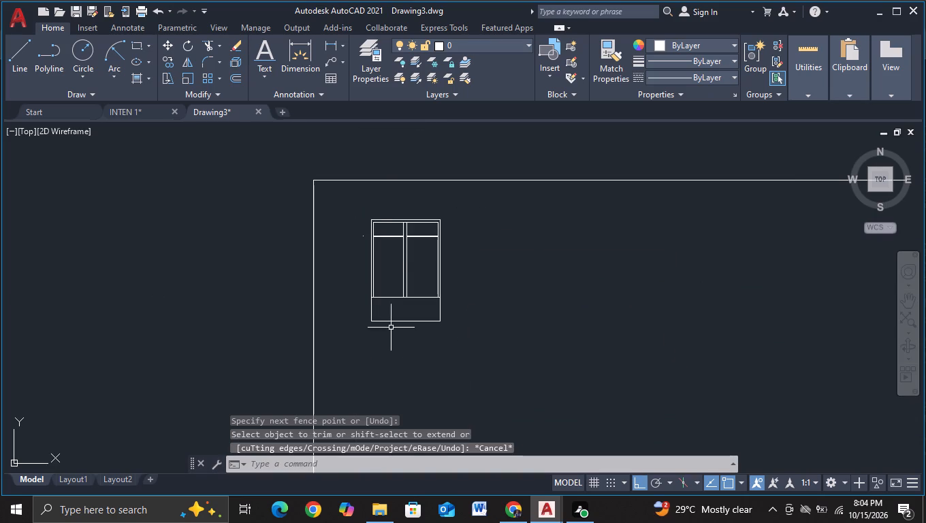
Delete the stray leftover specks to the left of the window module.
scroll(351, 239, up, 2)
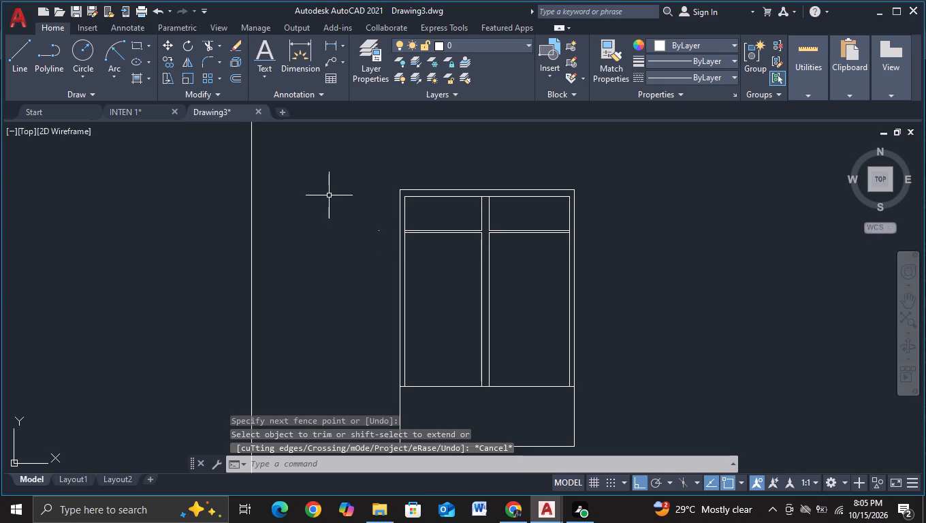
scroll(370, 230, up, 2)
drag(370, 210, 372, 240)
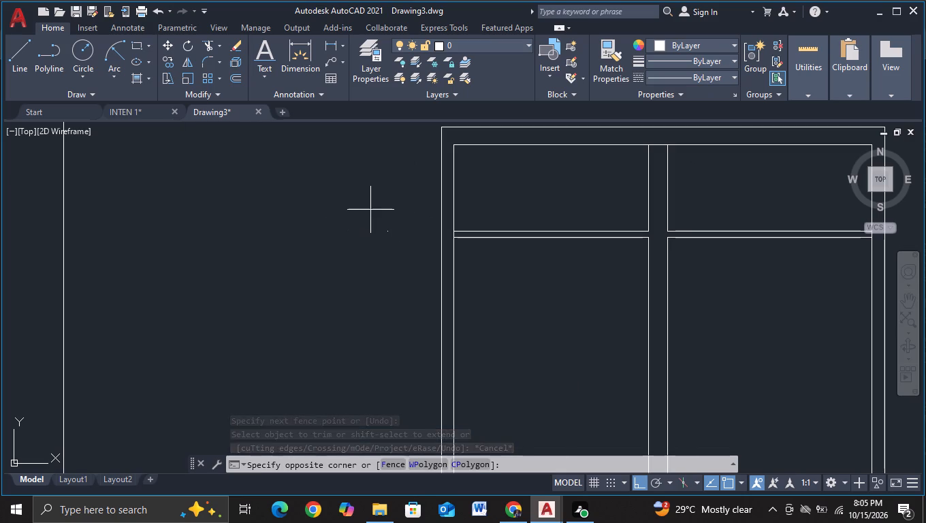
click(400, 286)
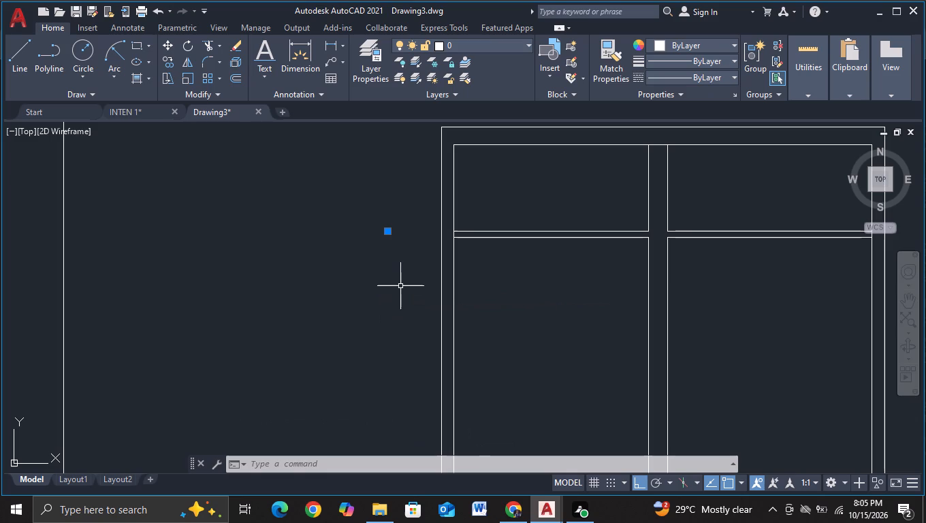
key(Delete)
Copy the window module horizontally four times along the top row, at offsets of about 5.1, 10.5, 15.8 and 21.4 units.
scroll(400, 286, down, 2)
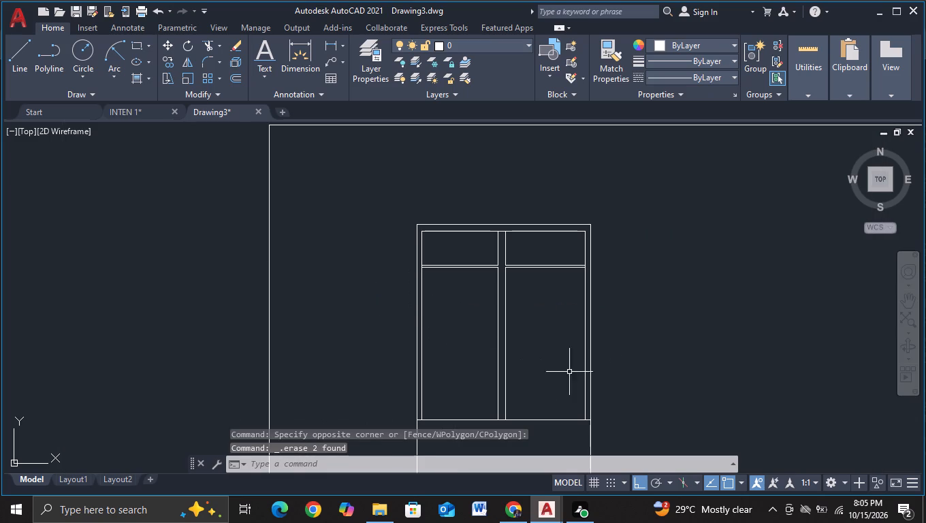
scroll(595, 354, down, 3)
middle_drag(603, 355, 519, 362)
scroll(519, 362, up, 2)
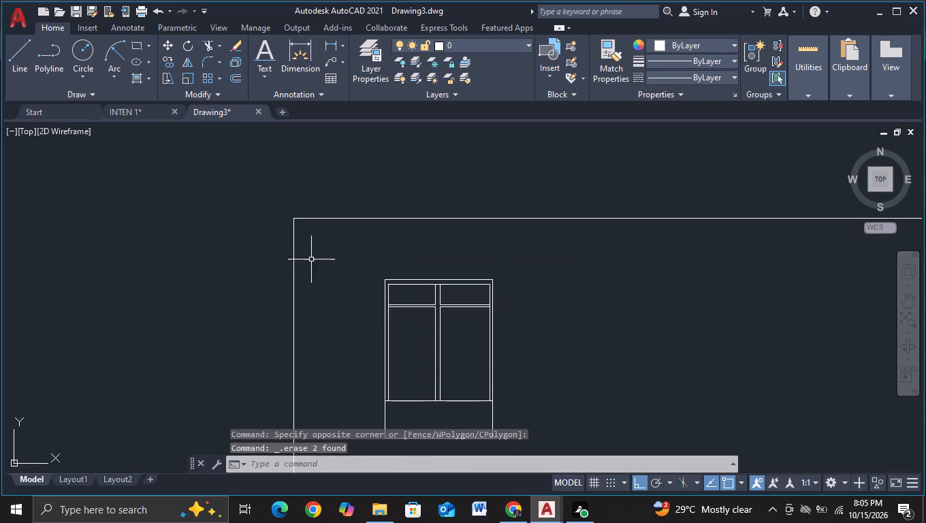
click(370, 261)
scroll(365, 300, down, 3)
middle_drag(365, 300, 348, 354)
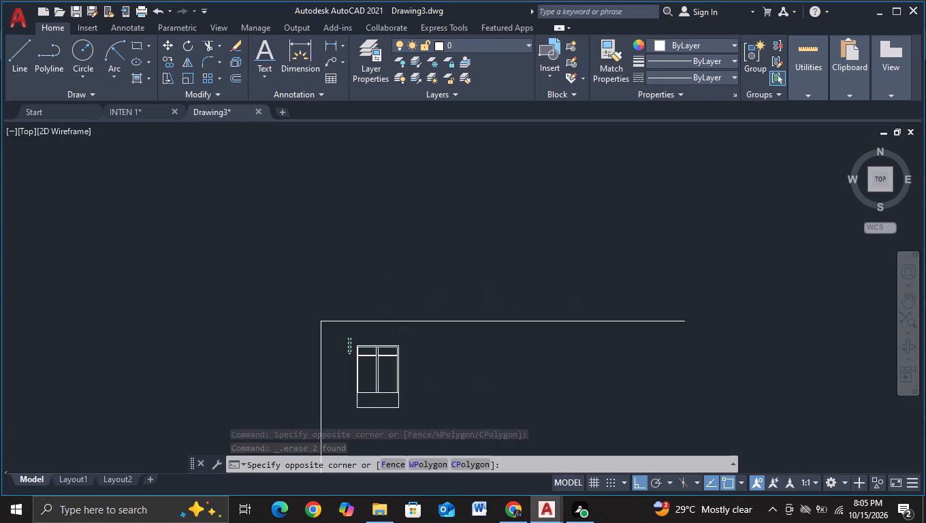
middle_drag(348, 354, 351, 291)
click(418, 364)
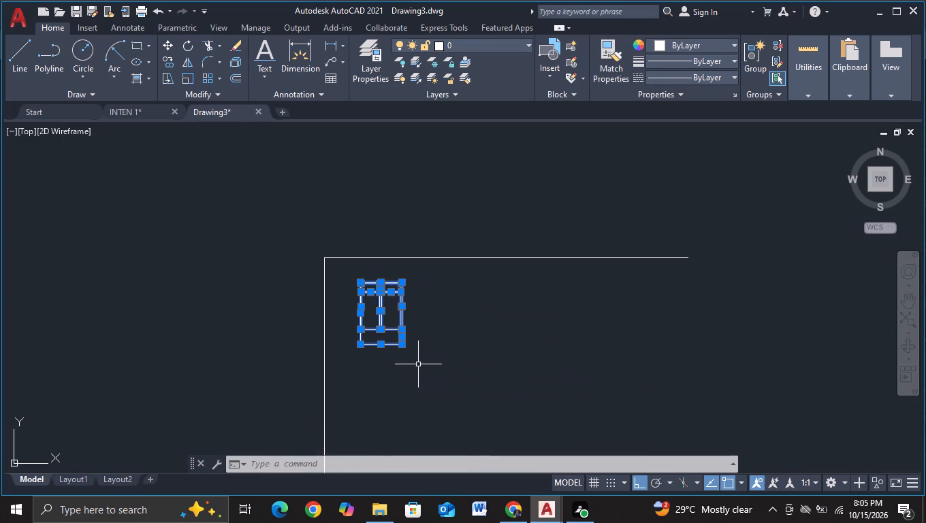
key(c)
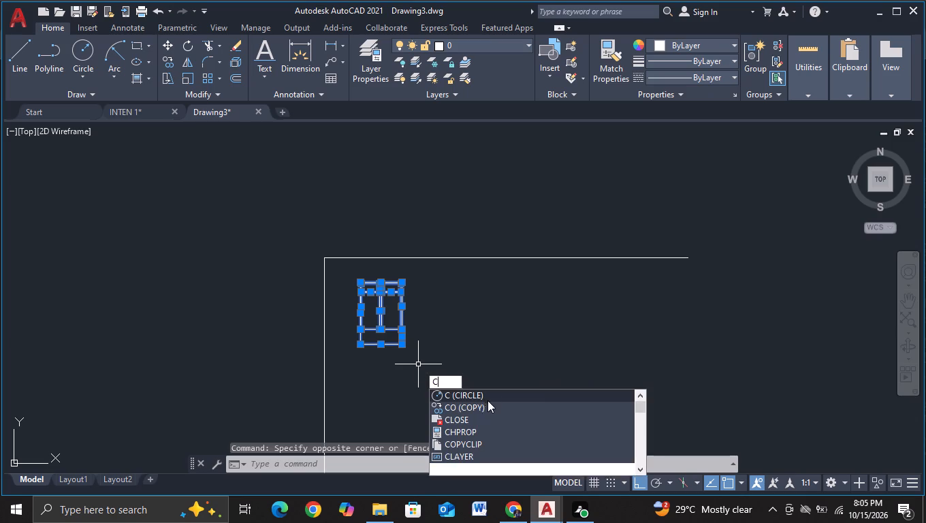
click(477, 404)
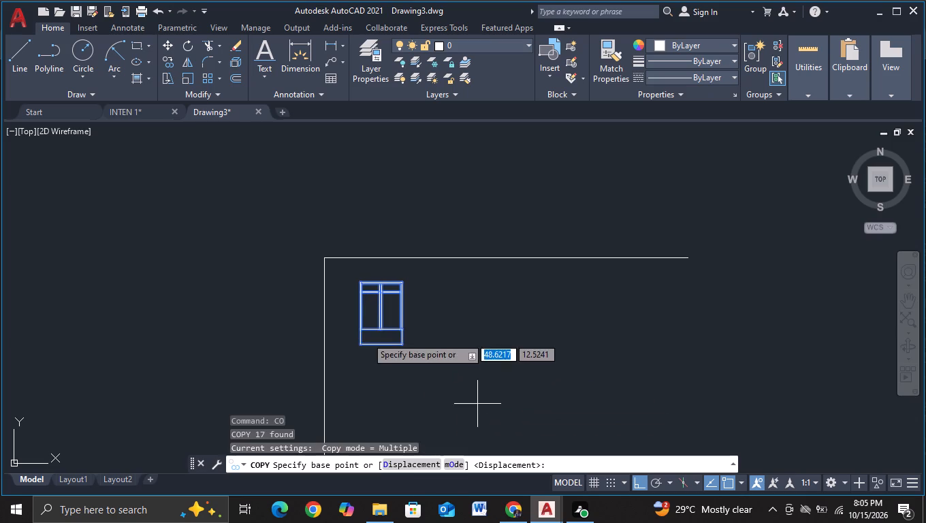
click(382, 309)
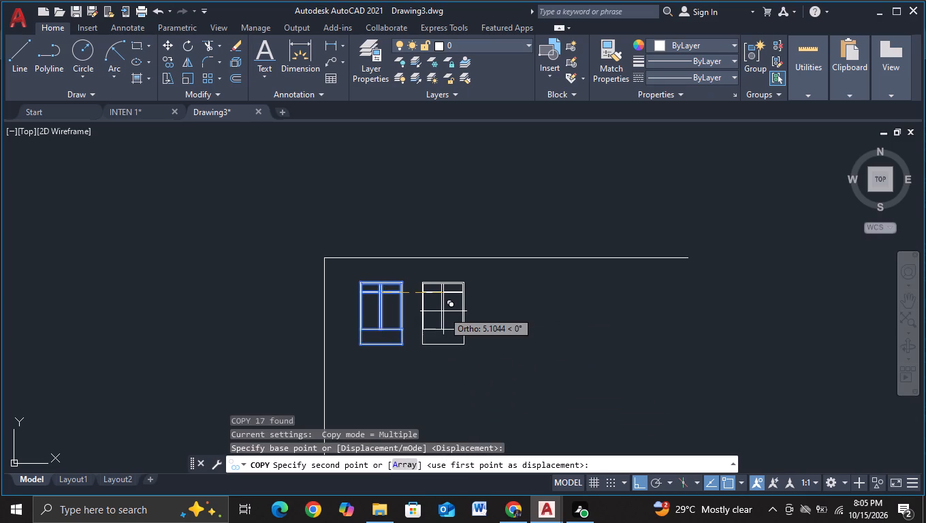
click(443, 313)
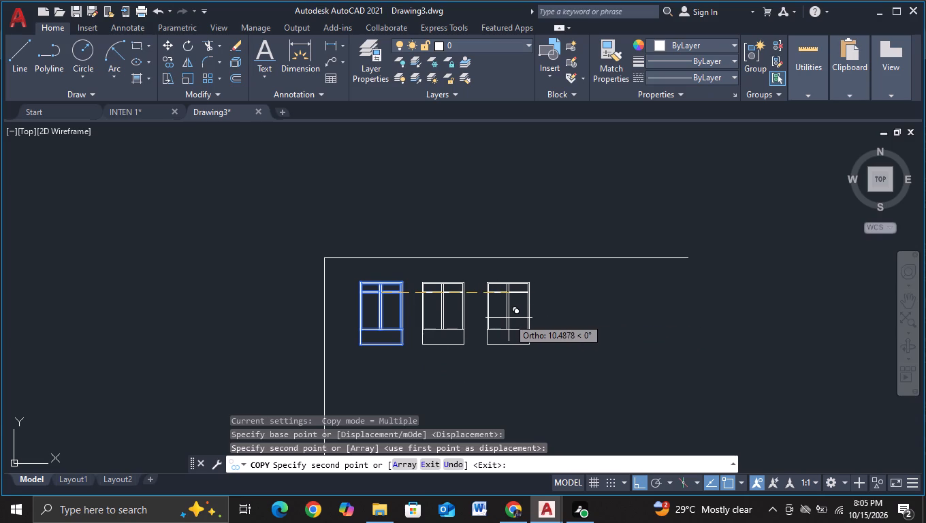
click(509, 318)
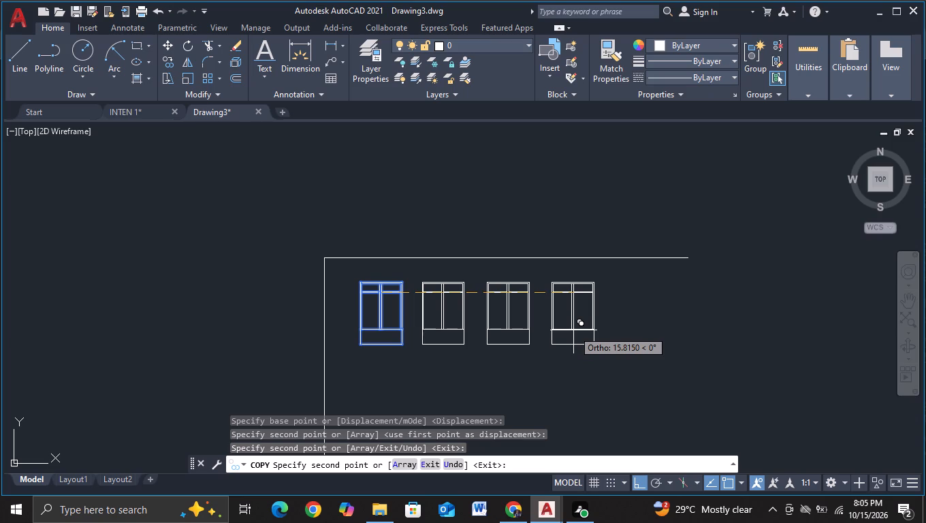
click(573, 330)
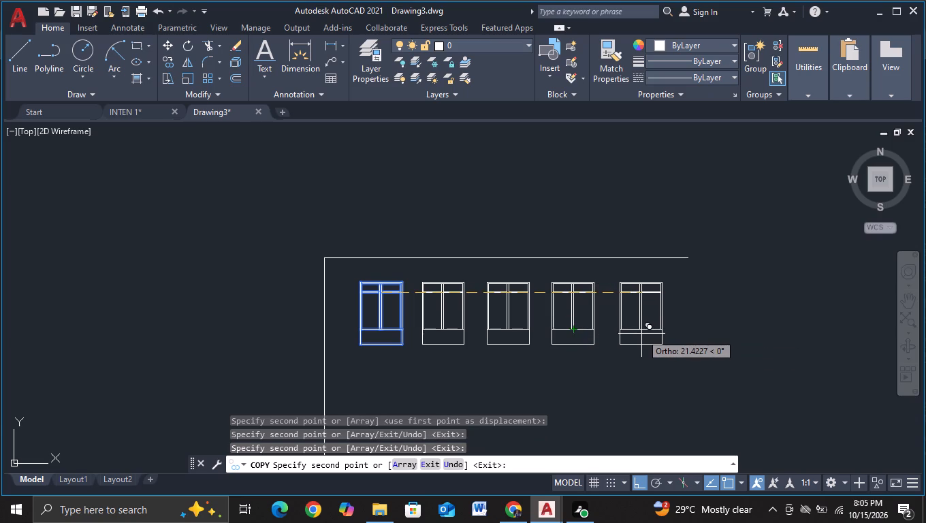
click(641, 334)
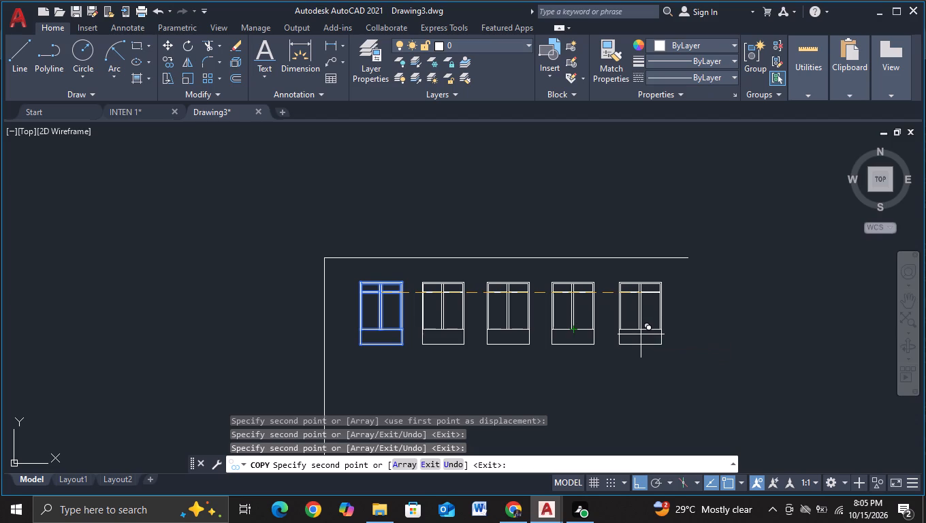
key(Escape)
Copy the five-window row straight down five times, at offsets of about 7, 14.6, 22.7, 30.8 and 38 units.
scroll(641, 334, down, 3)
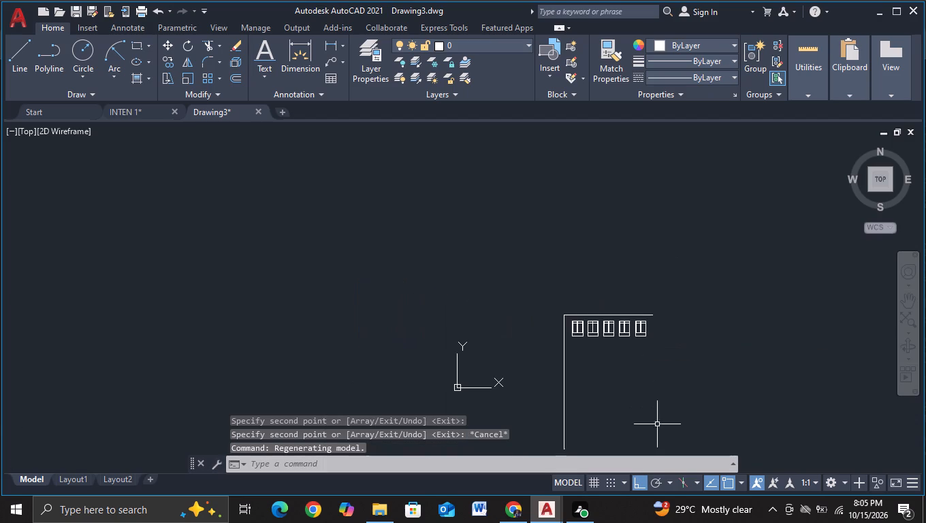
middle_drag(657, 424, 590, 379)
scroll(588, 378, up, 3)
middle_drag(523, 330, 554, 395)
scroll(513, 301, down, 1)
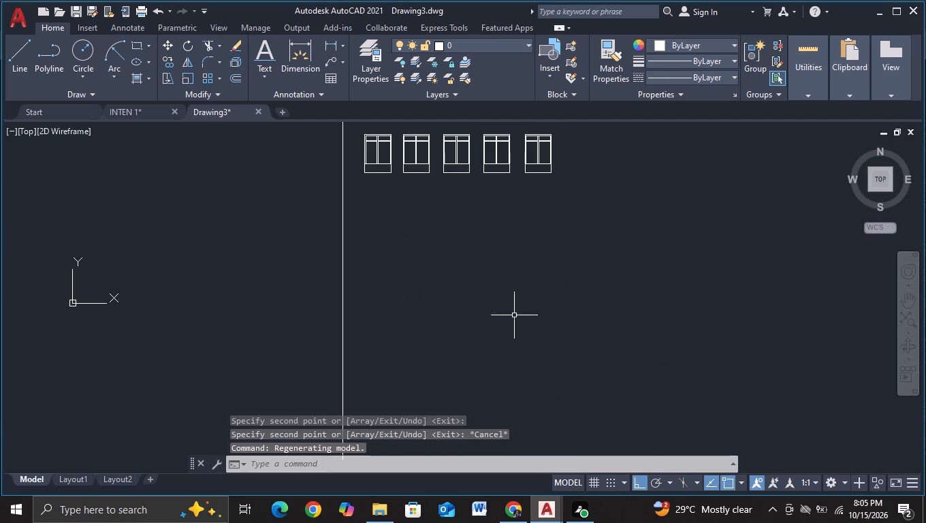
middle_drag(502, 292, 541, 383)
scroll(372, 225, up, 2)
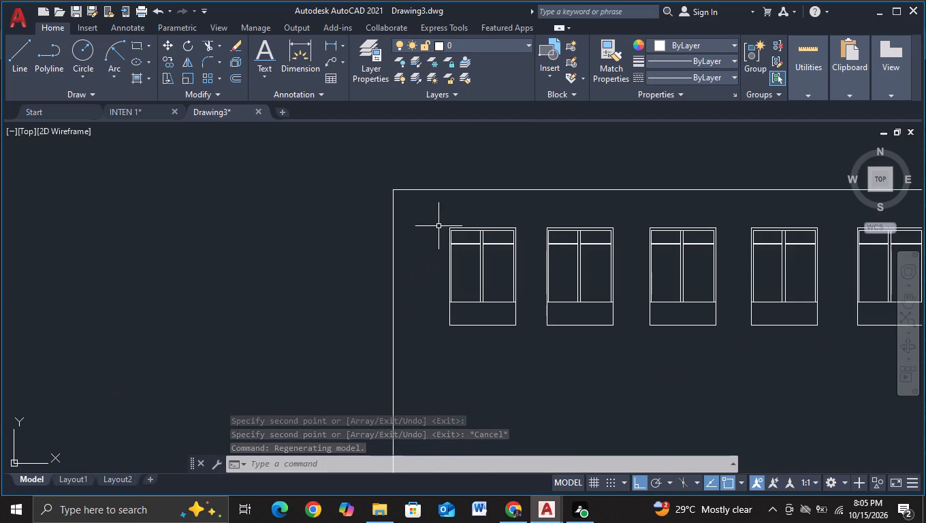
click(436, 207)
middle_drag(717, 369, 441, 364)
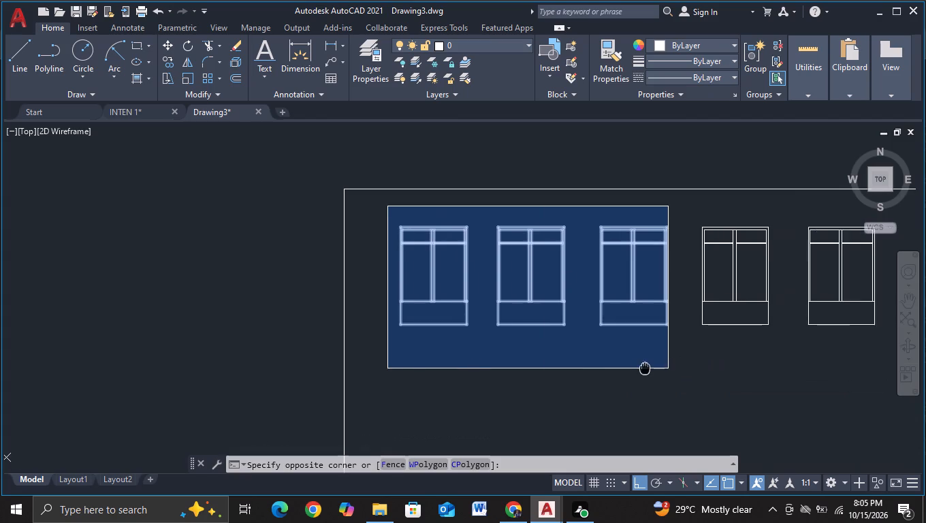
middle_drag(441, 364, 412, 363)
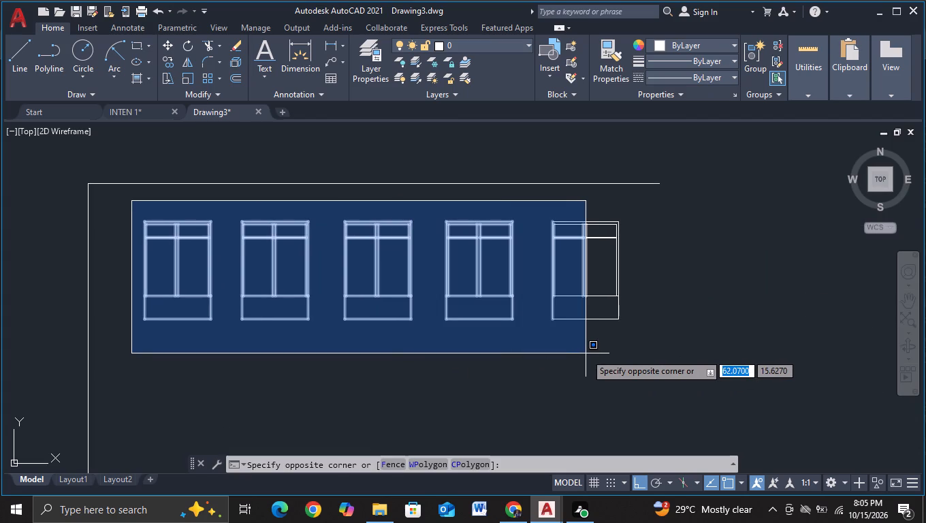
click(634, 354)
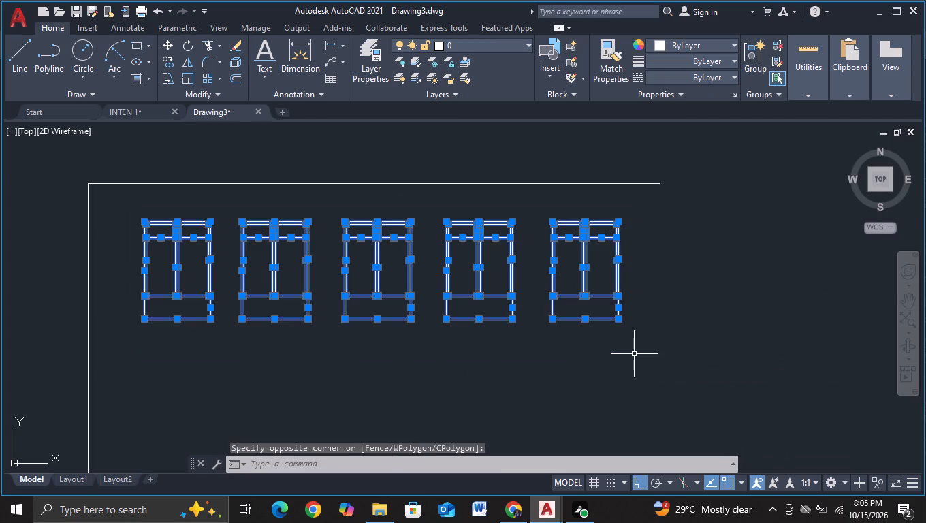
key(c)
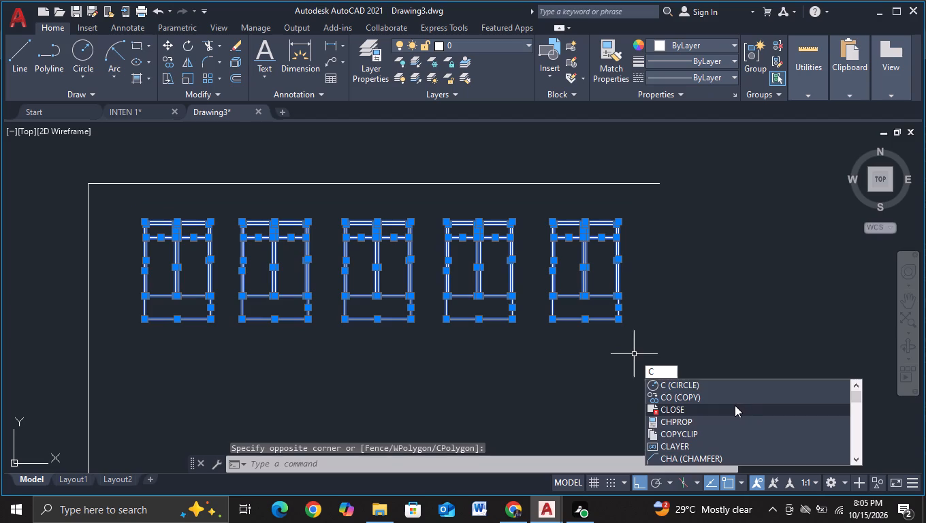
click(732, 396)
click(474, 254)
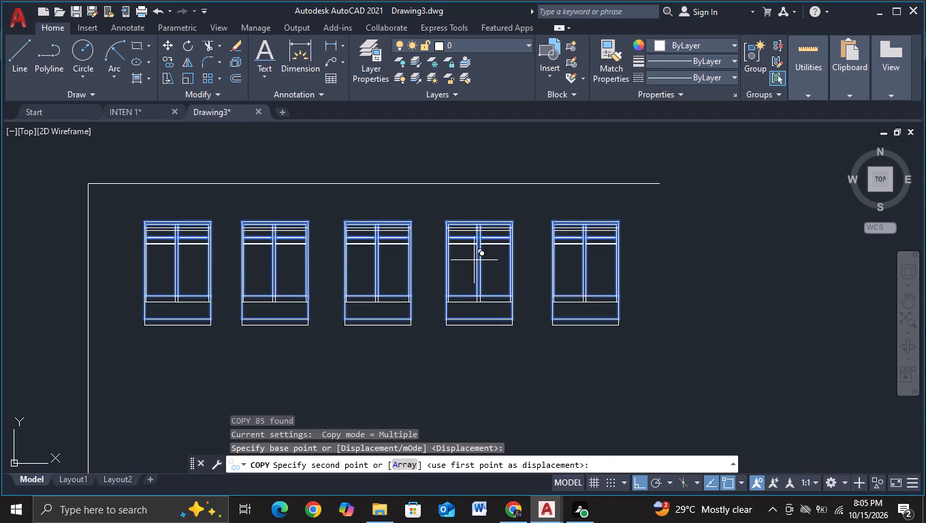
middle_drag(479, 345, 485, 201)
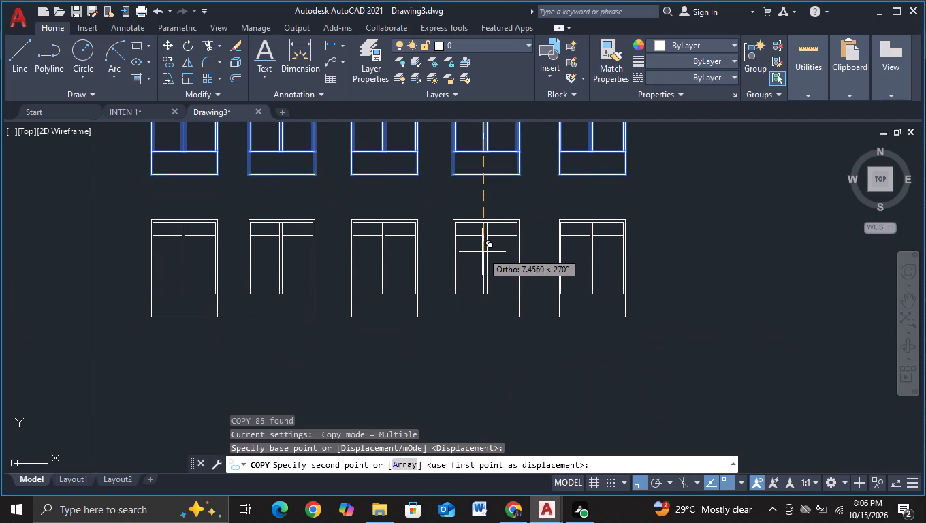
click(482, 244)
scroll(483, 306, down, 2)
middle_drag(483, 308, 501, 202)
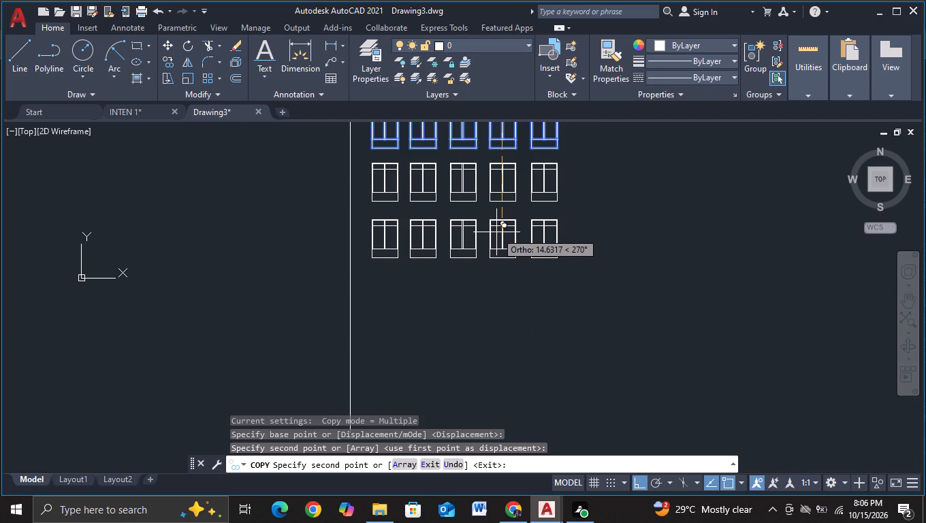
click(496, 232)
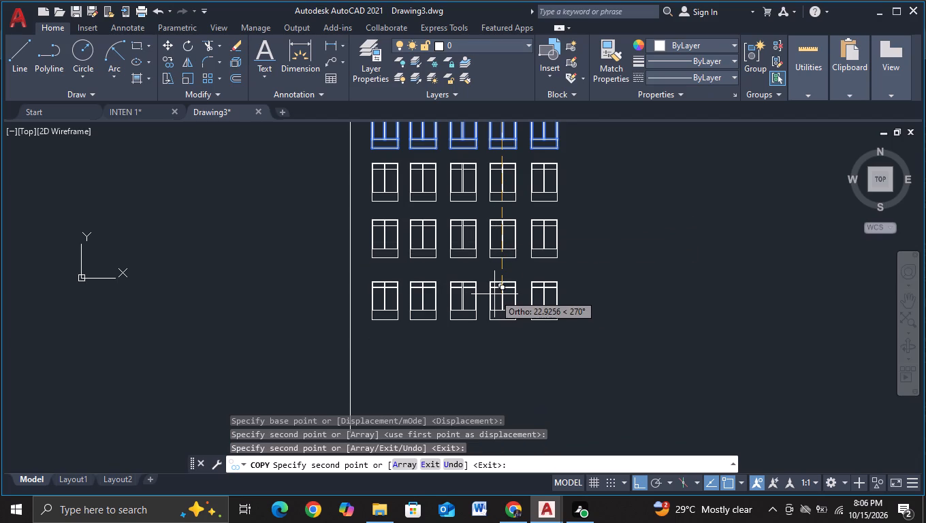
click(495, 292)
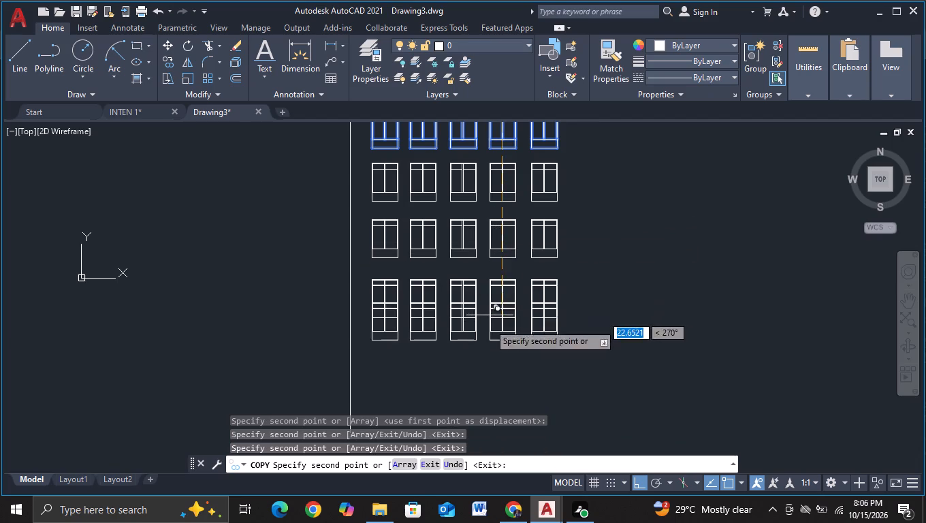
middle_drag(484, 355, 490, 289)
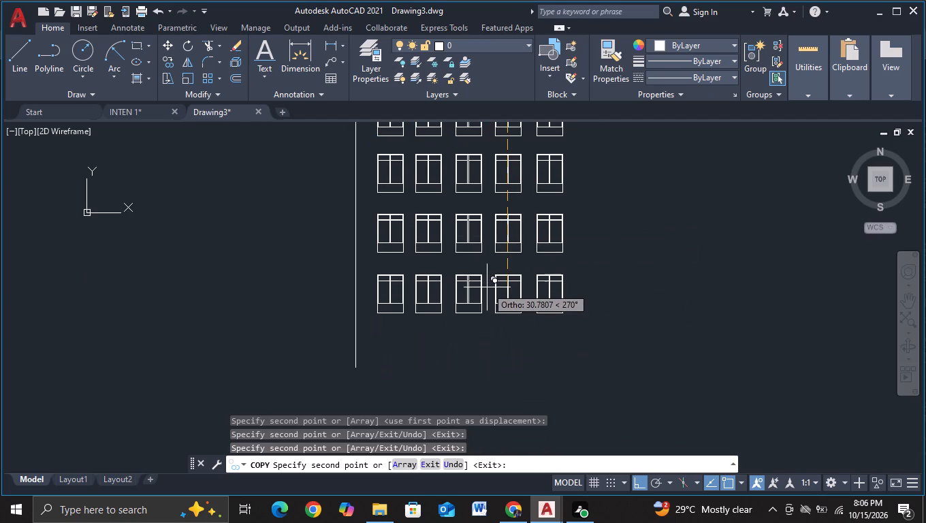
click(487, 287)
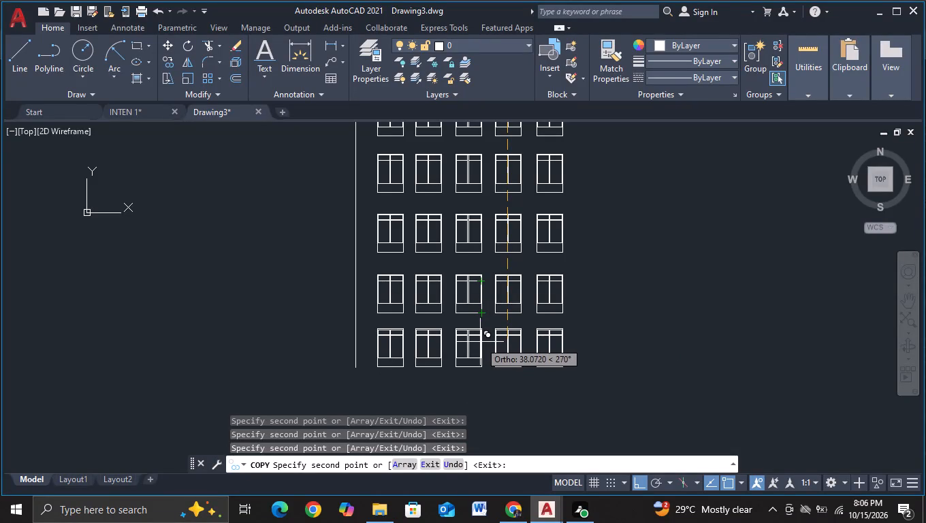
click(480, 343)
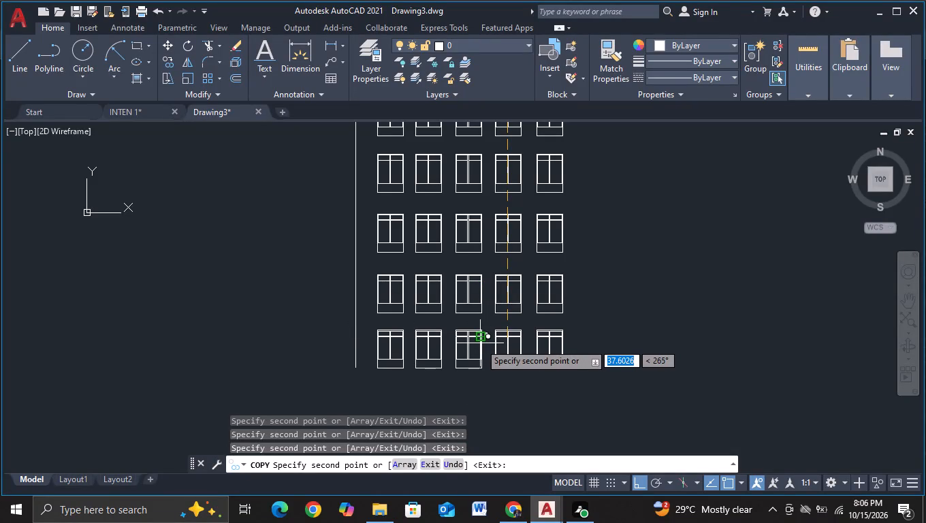
key(Escape)
Examine the window grid's layout and row spacing against the facade outline.
scroll(480, 343, down, 2)
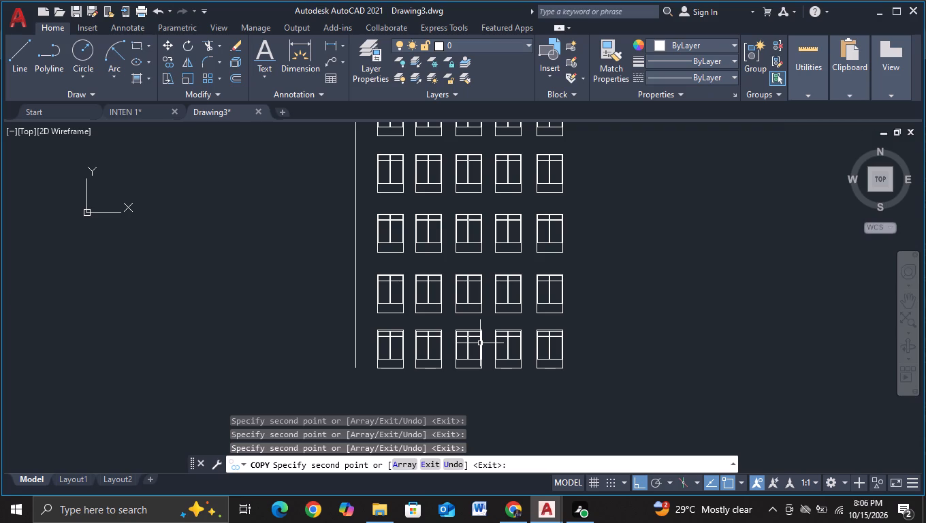
middle_drag(597, 377, 572, 388)
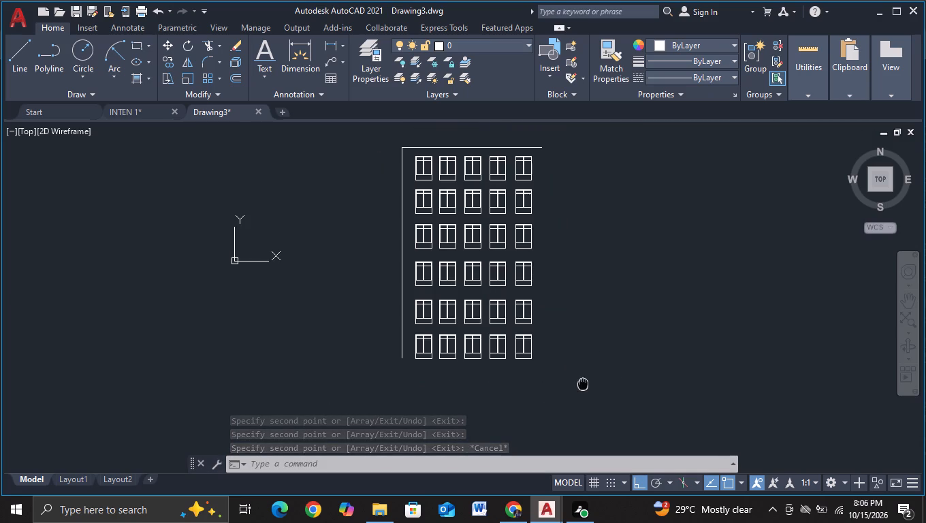
middle_drag(572, 388, 472, 421)
scroll(490, 390, up, 1)
middle_drag(454, 358, 460, 404)
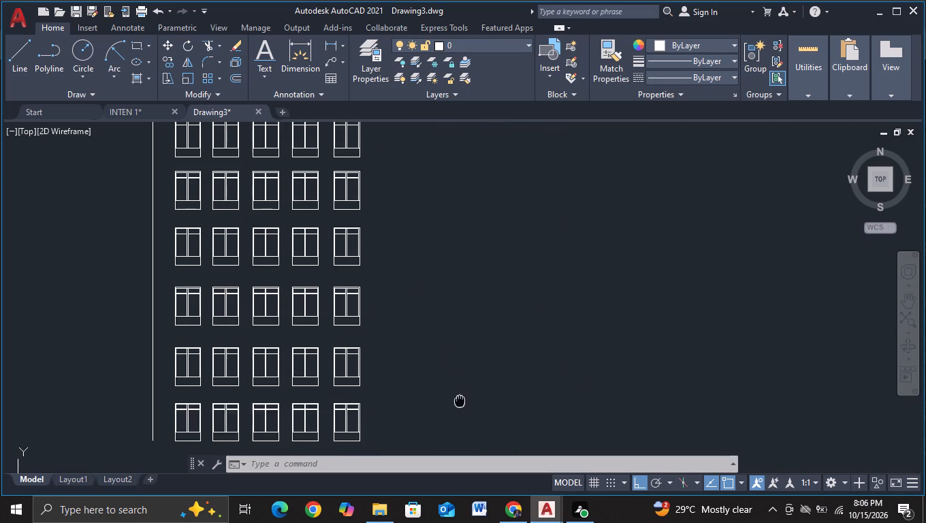
middle_drag(460, 404, 461, 412)
middle_drag(421, 334, 455, 436)
scroll(432, 323, up, 1)
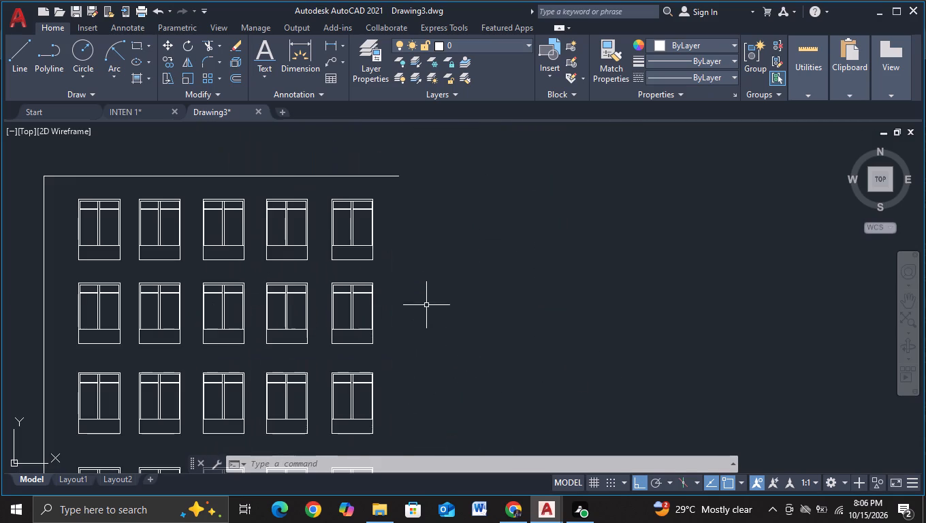
Copy the last window module of the top row horizontally outward by about 5.1 units, adding a sixth module.
scroll(413, 269, up, 1)
middle_drag(413, 269, 449, 385)
scroll(448, 385, up, 2)
middle_drag(417, 379, 615, 391)
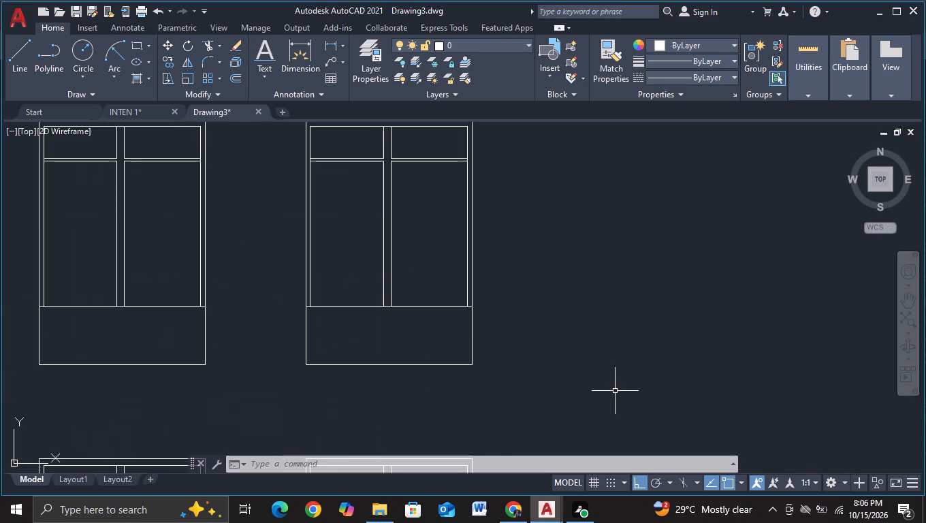
scroll(549, 373, down, 1)
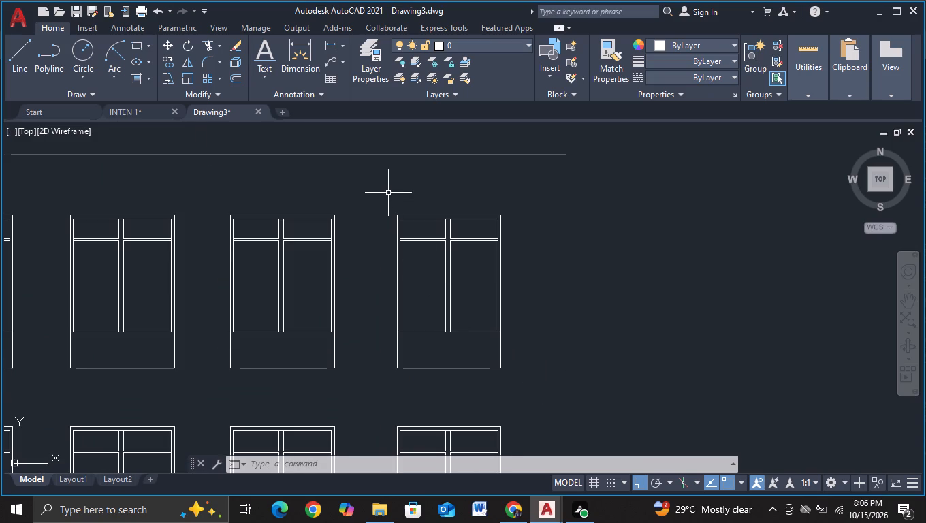
click(385, 190)
click(537, 402)
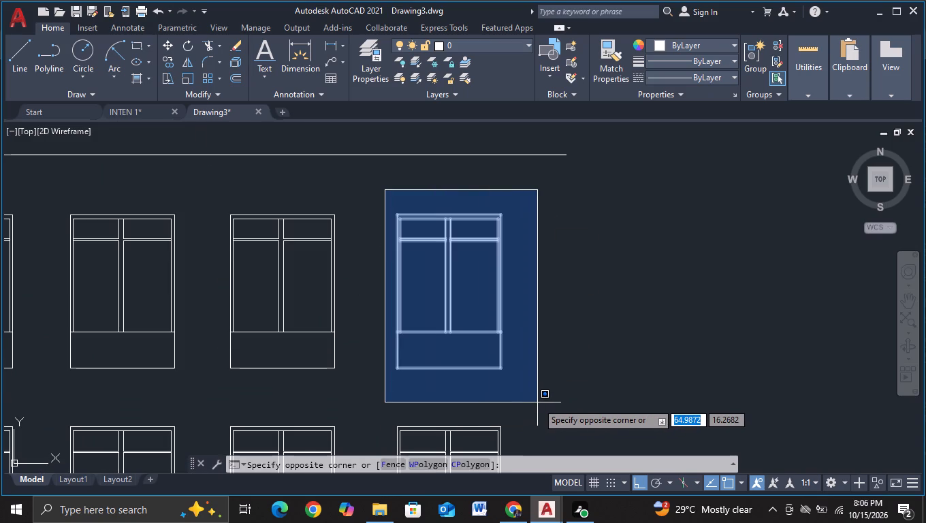
key(c)
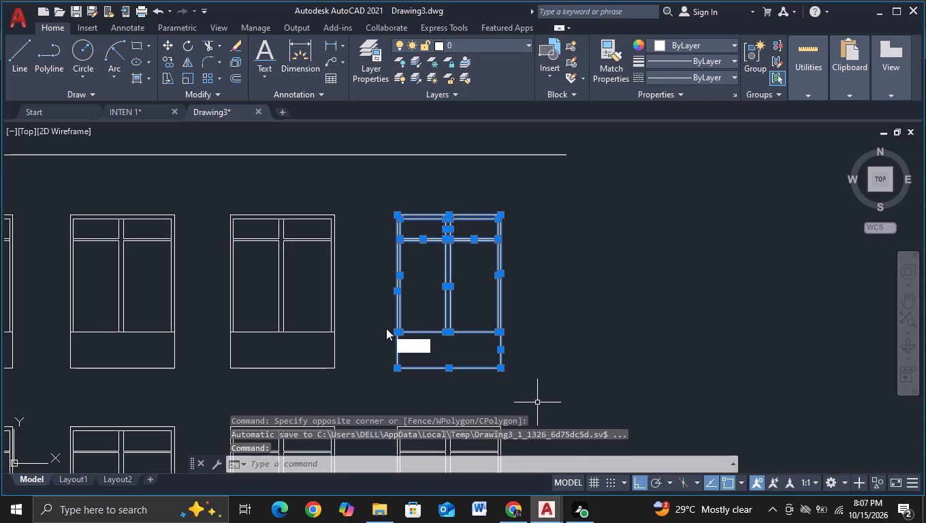
click(453, 367)
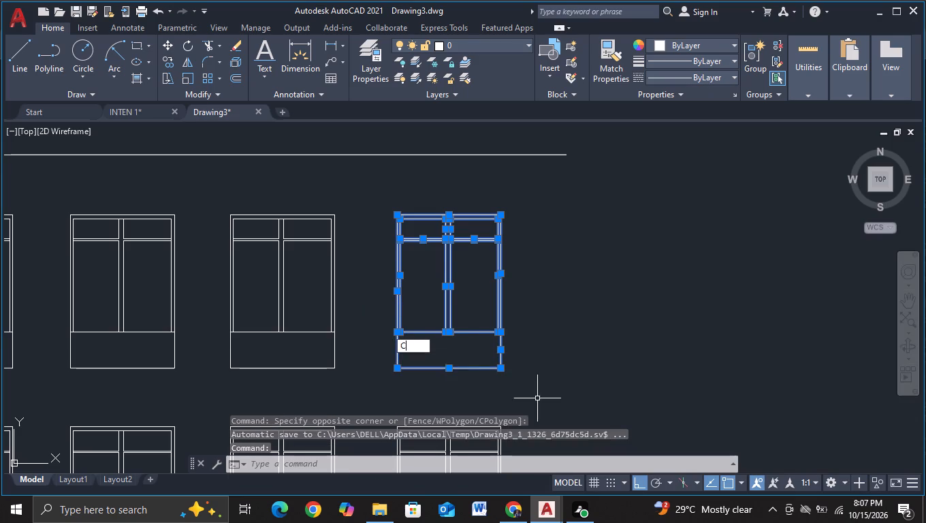
click(443, 290)
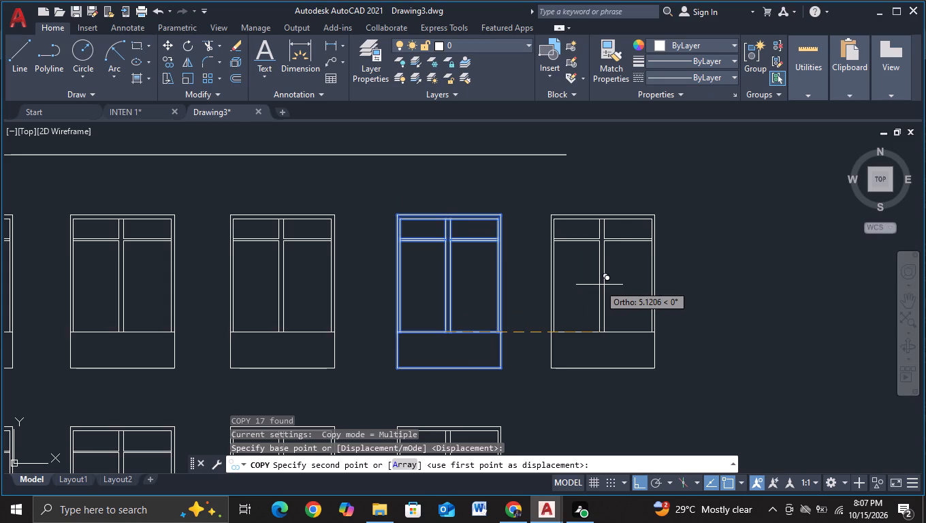
click(599, 285)
key(Escape)
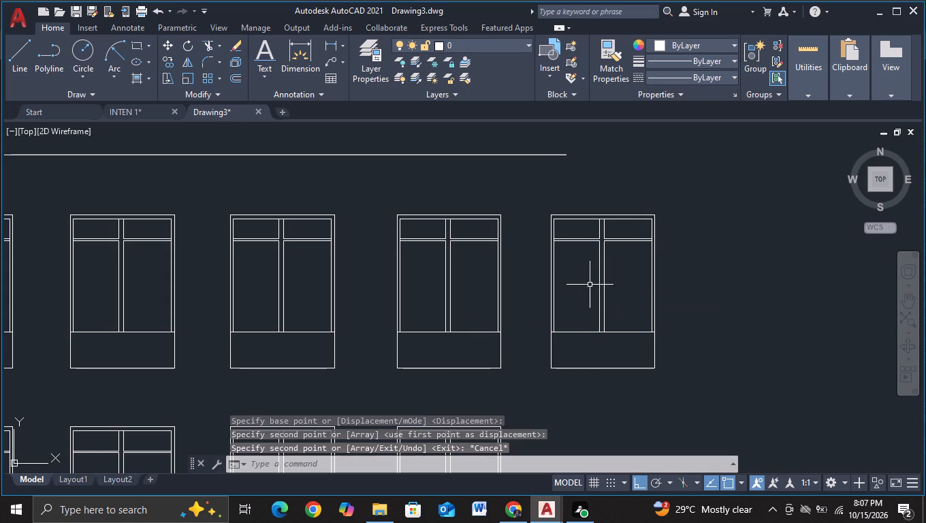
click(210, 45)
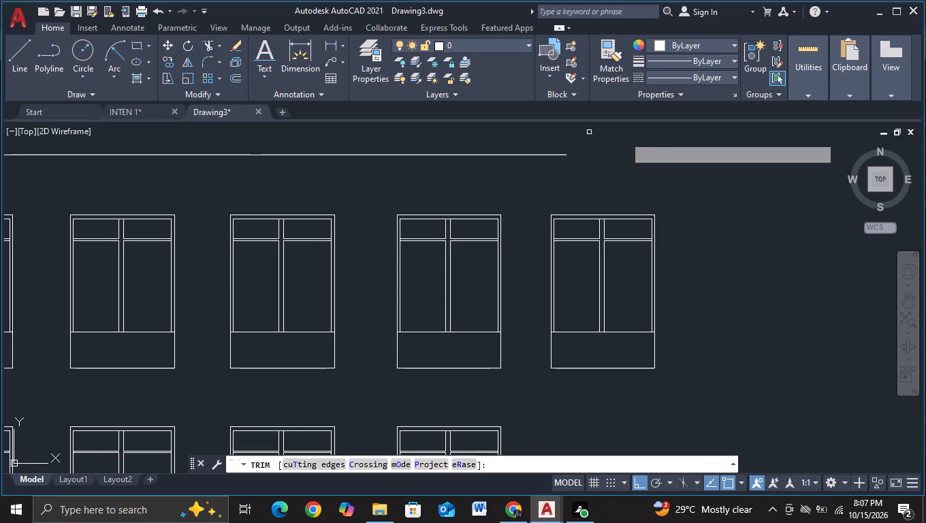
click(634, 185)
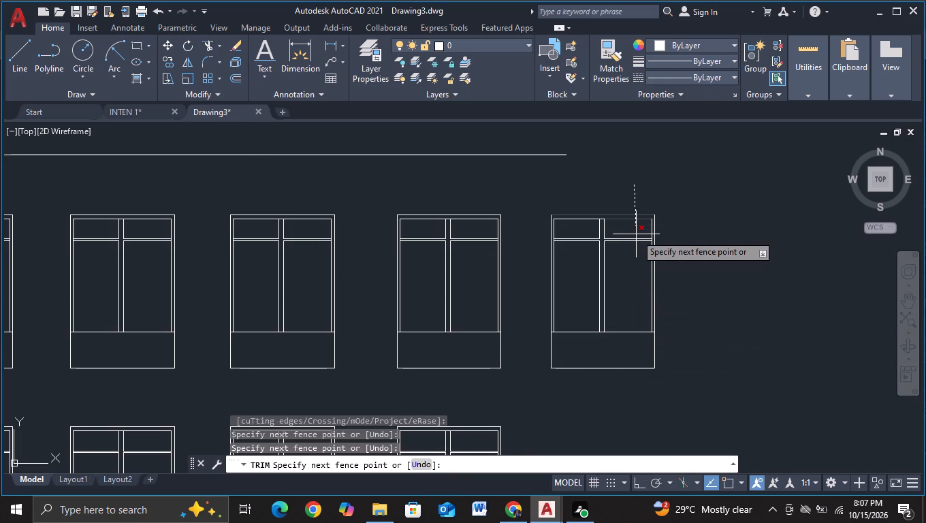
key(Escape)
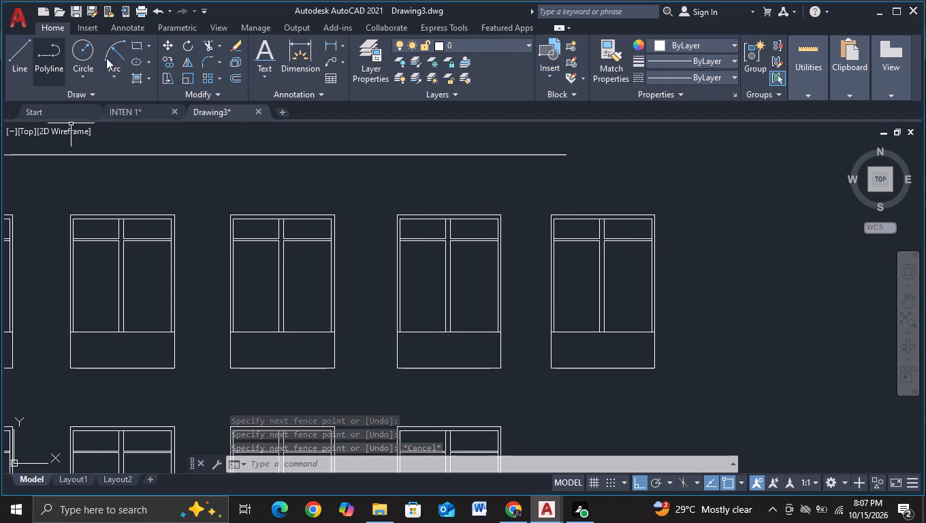
Draw two vertical lines, about 1.7 units long, from the new window's central mullion down through and past its bottom panel.
click(26, 65)
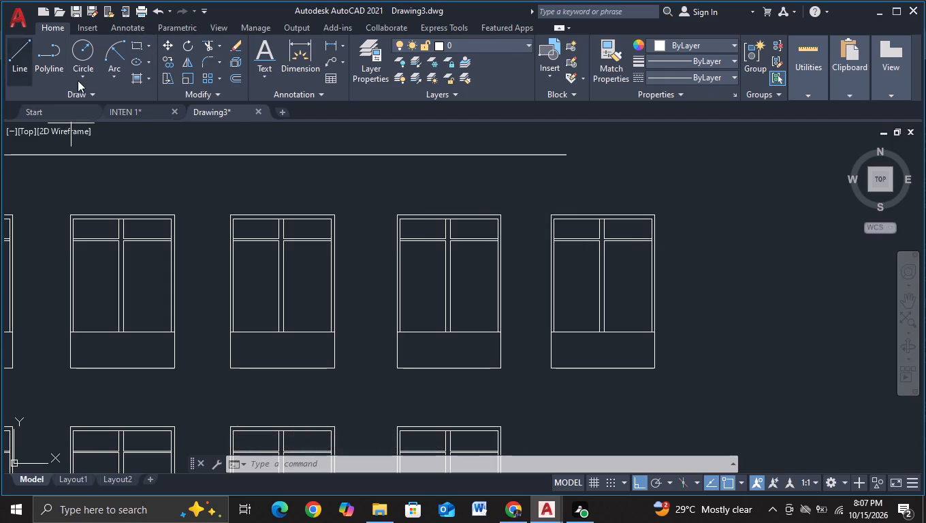
scroll(604, 303, up, 2)
middle_drag(606, 370, 592, 247)
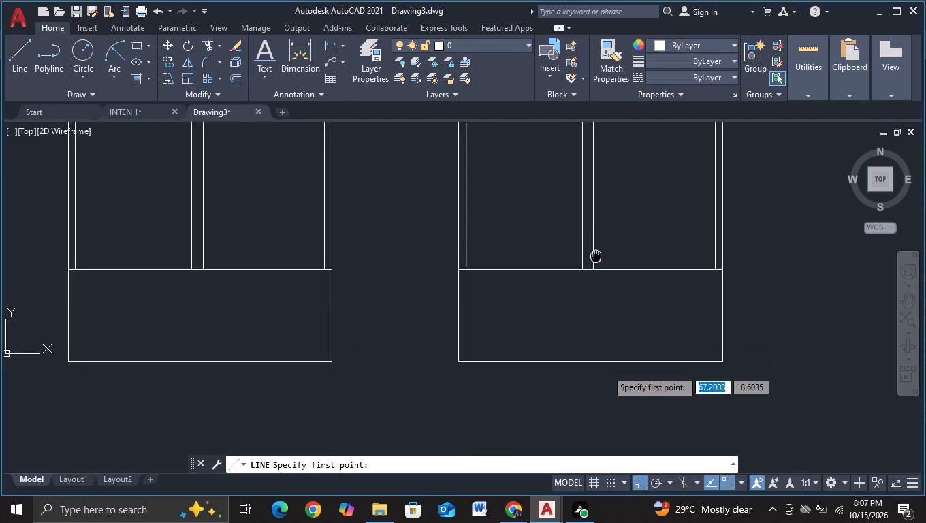
middle_drag(592, 247, 588, 240)
click(584, 251)
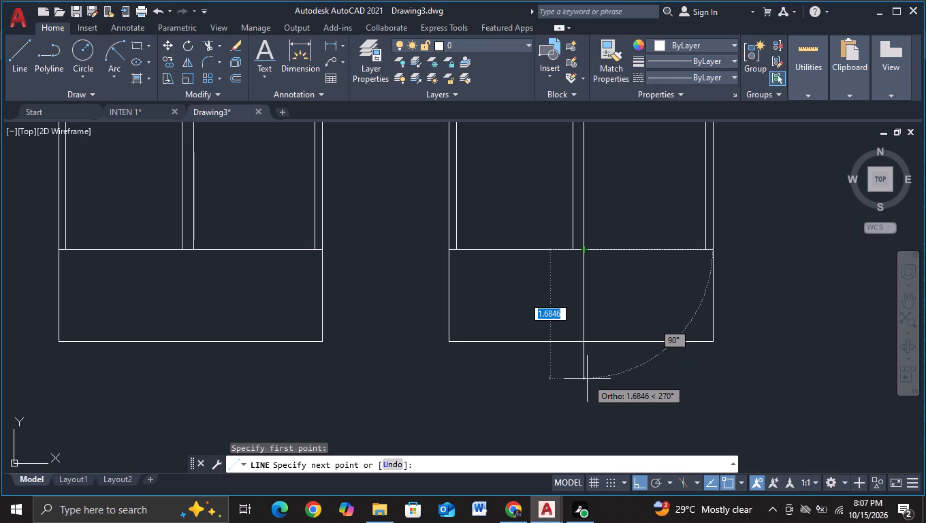
click(587, 379)
key(Escape)
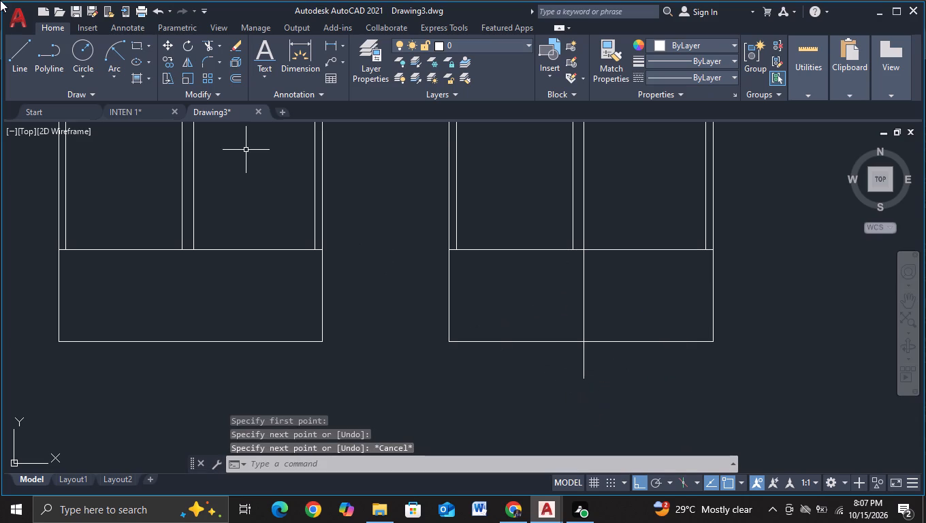
click(28, 73)
scroll(622, 290, up, 2)
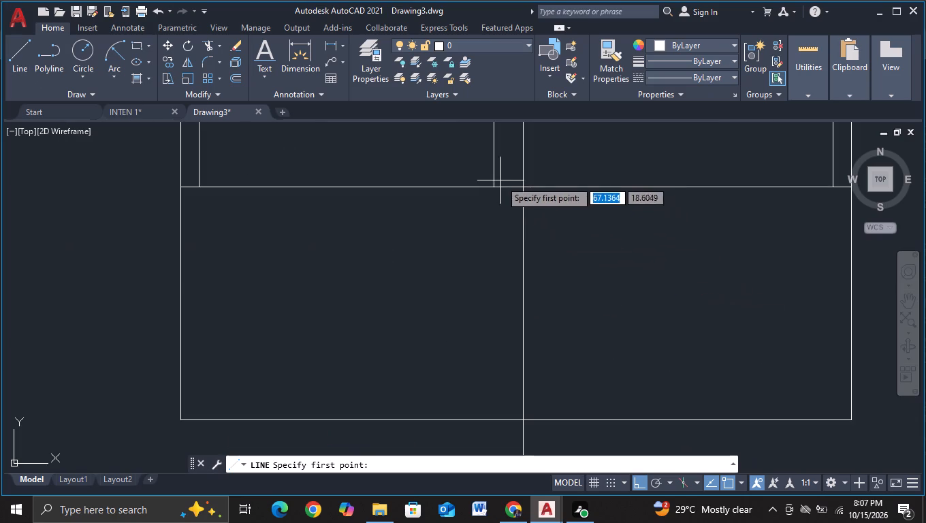
click(493, 189)
middle_drag(475, 277, 466, 172)
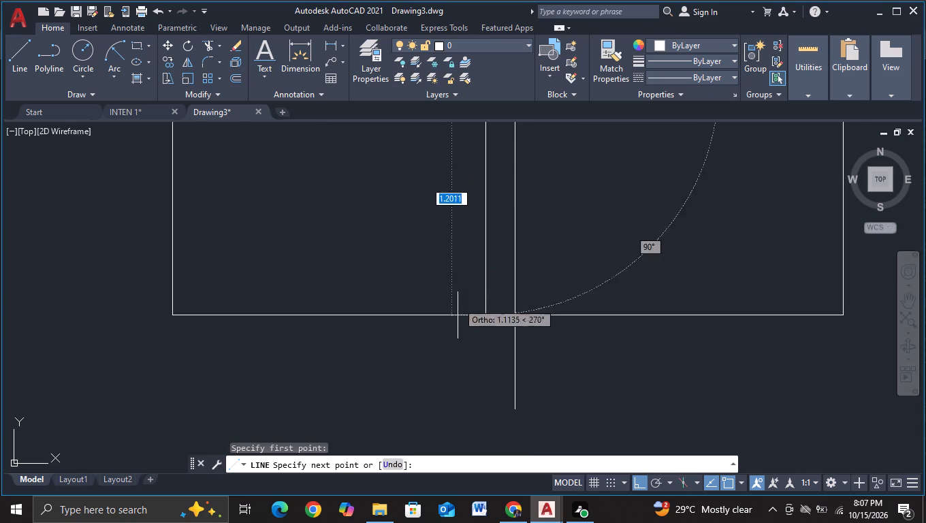
click(462, 405)
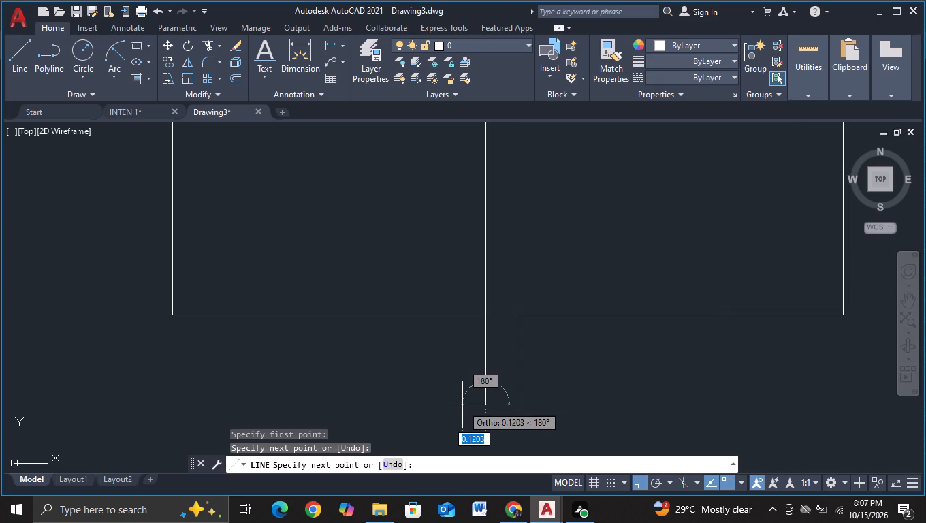
key(Escape)
Draw a vertical line about 1.2 units long from the mullion's right edge at the transom up past the sixth window's top frame.
scroll(470, 376, down, 2)
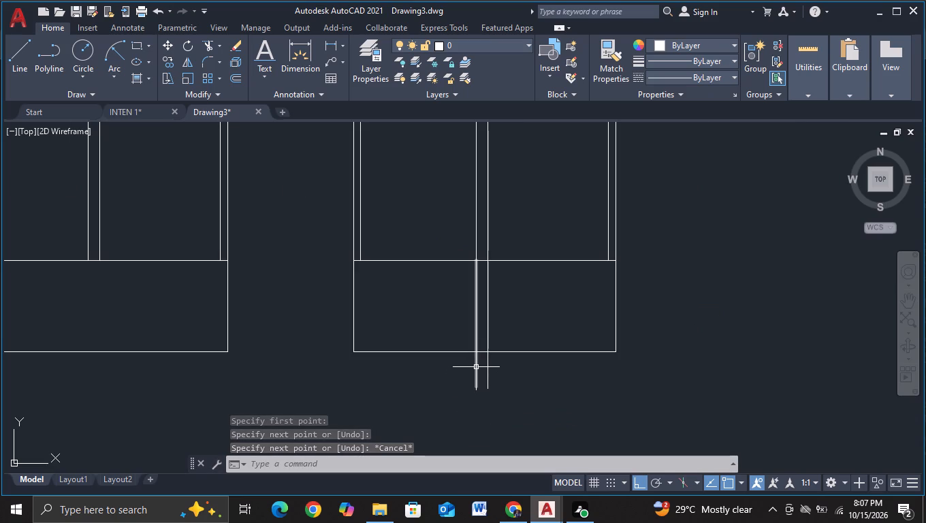
scroll(514, 369, down, 1)
middle_drag(655, 326, 564, 355)
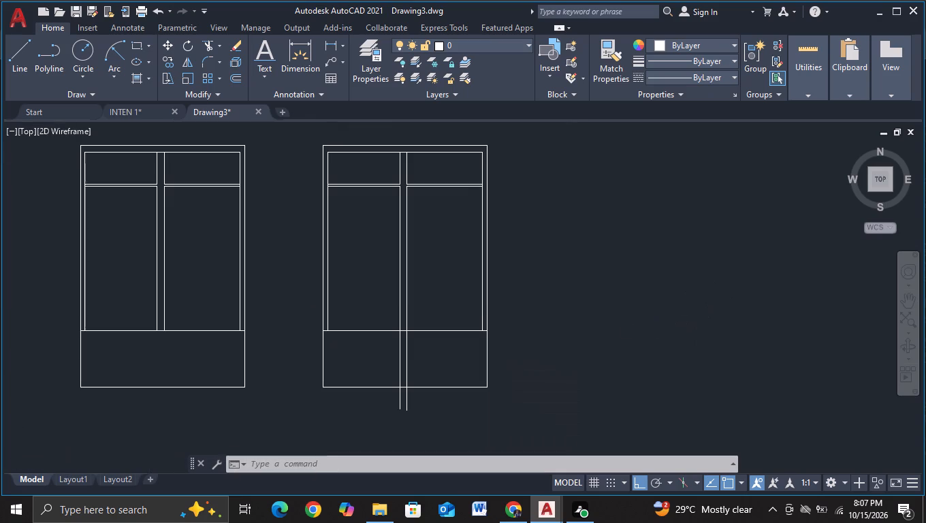
click(22, 71)
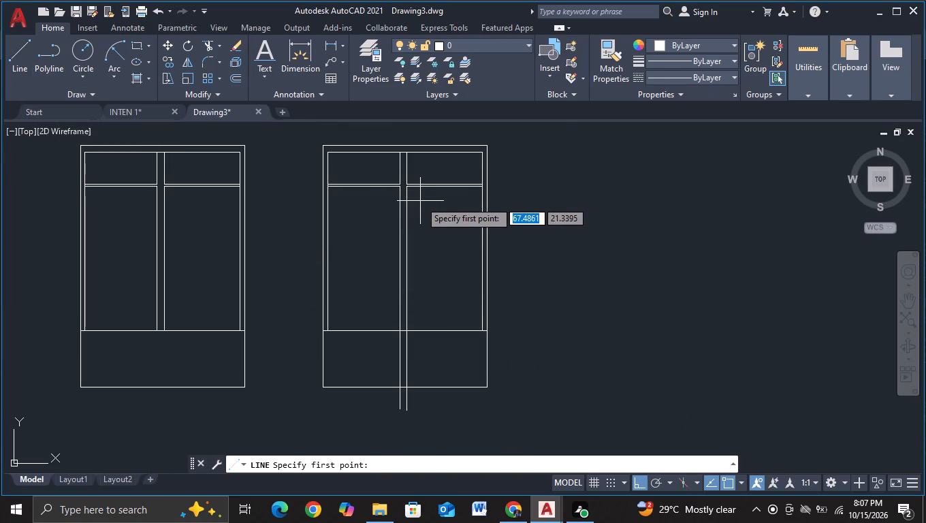
middle_drag(462, 199, 474, 281)
middle_drag(473, 281, 481, 362)
scroll(481, 361, up, 1)
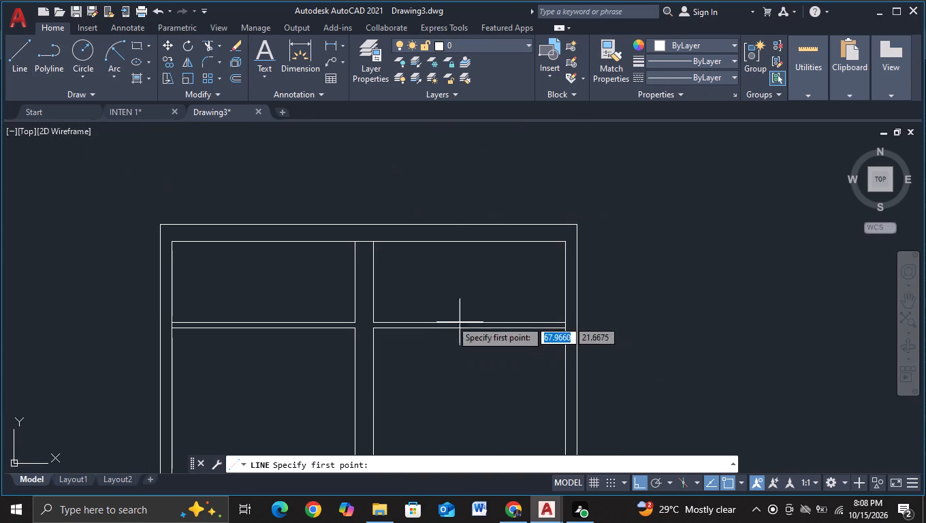
click(372, 326)
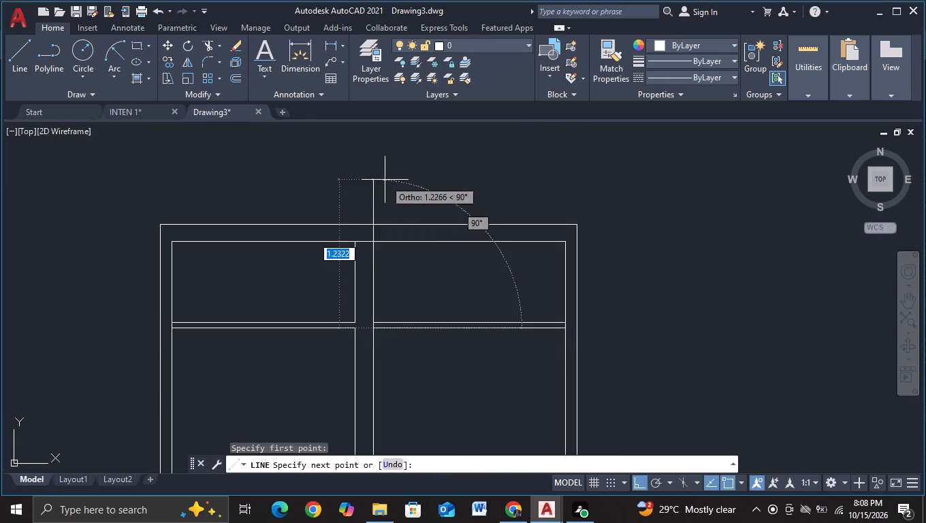
click(385, 180)
key(Escape)
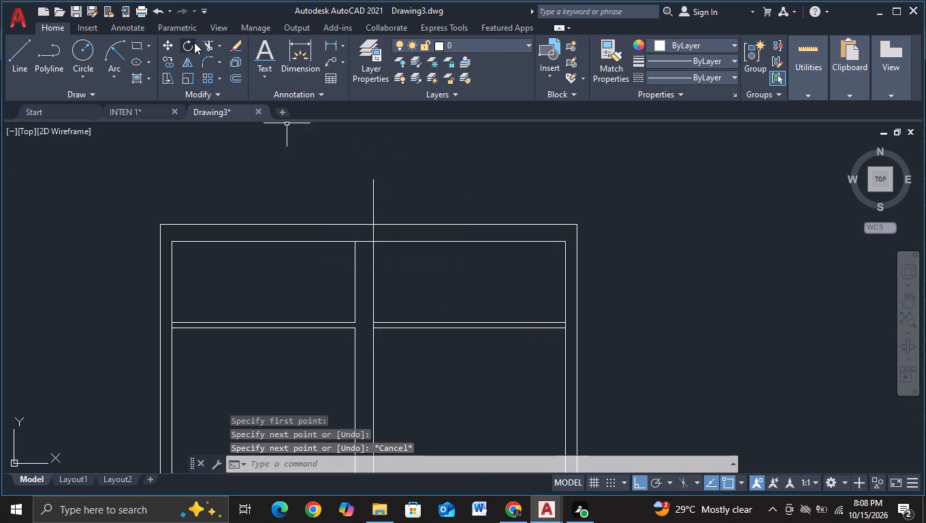
Trim away the right half of the sixth window, including its frame, transom and bottom panel, beyond the mullion's right edge.
click(211, 48)
drag(486, 174, 499, 320)
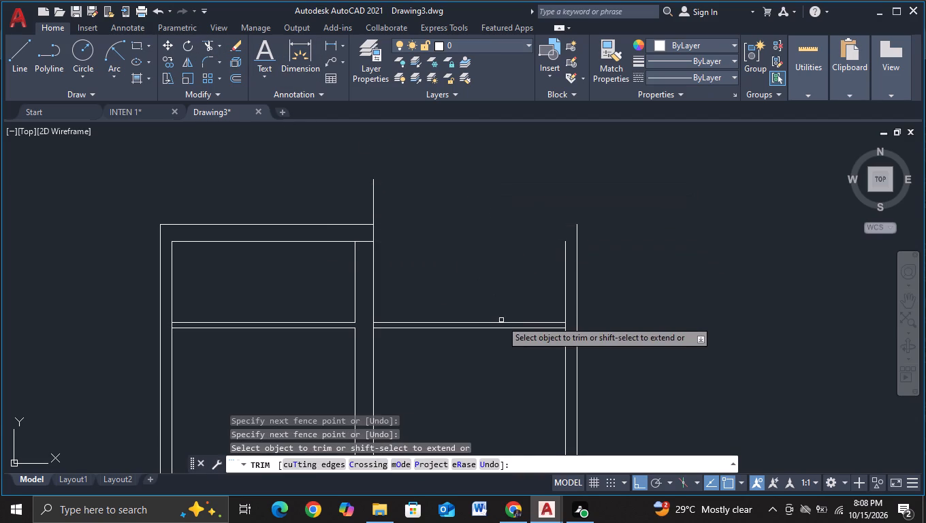
drag(511, 296, 508, 394)
drag(515, 350, 618, 341)
scroll(619, 340, down, 3)
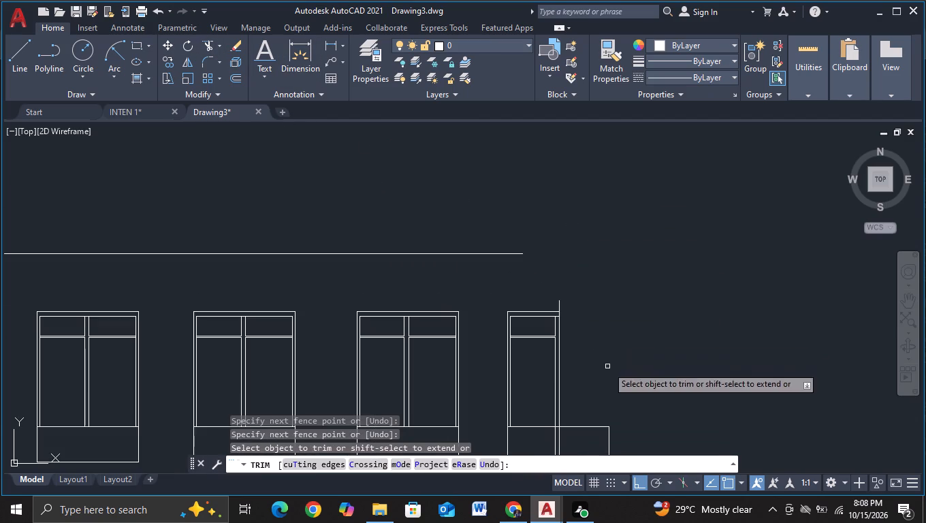
middle_drag(607, 366, 580, 237)
drag(549, 259, 541, 383)
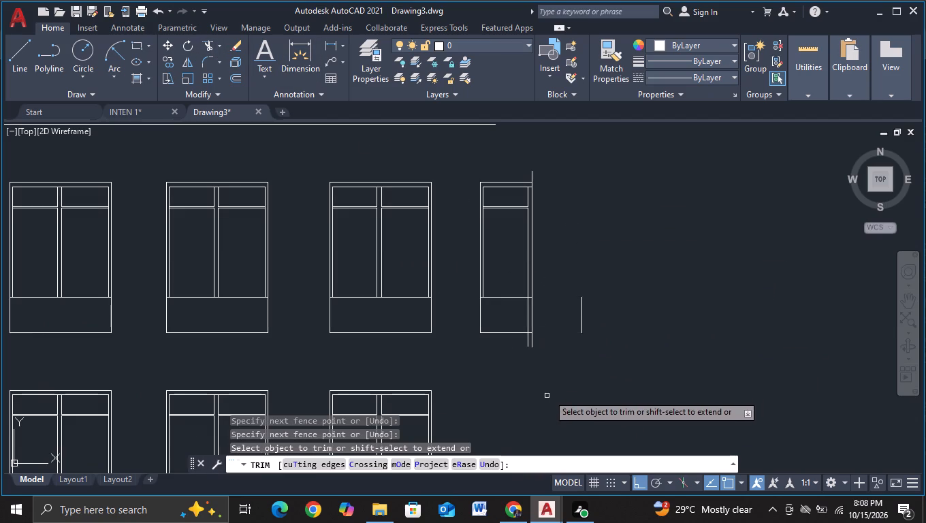
drag(569, 322, 656, 304)
Trim the mullion line ends that overhang the half window's bottom and top edges.
scroll(548, 340, up, 1)
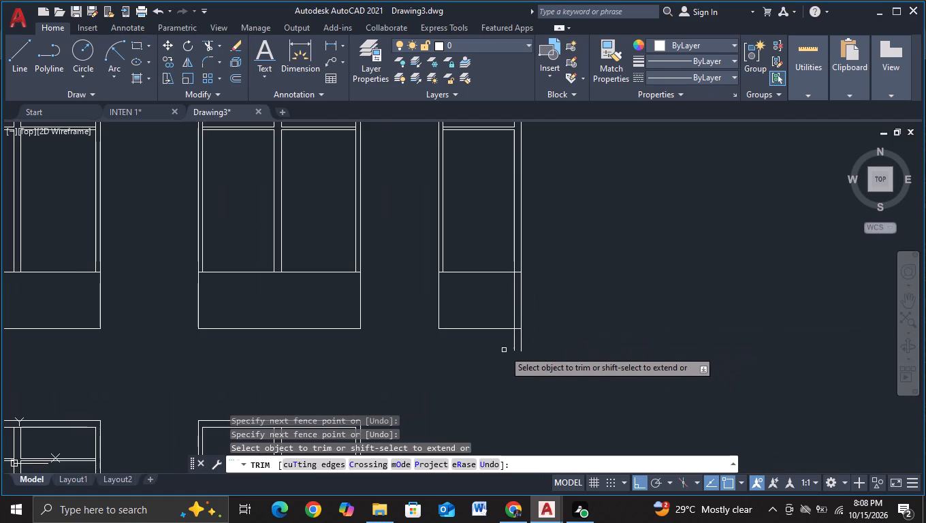
drag(506, 340, 550, 340)
scroll(543, 342, up, 2)
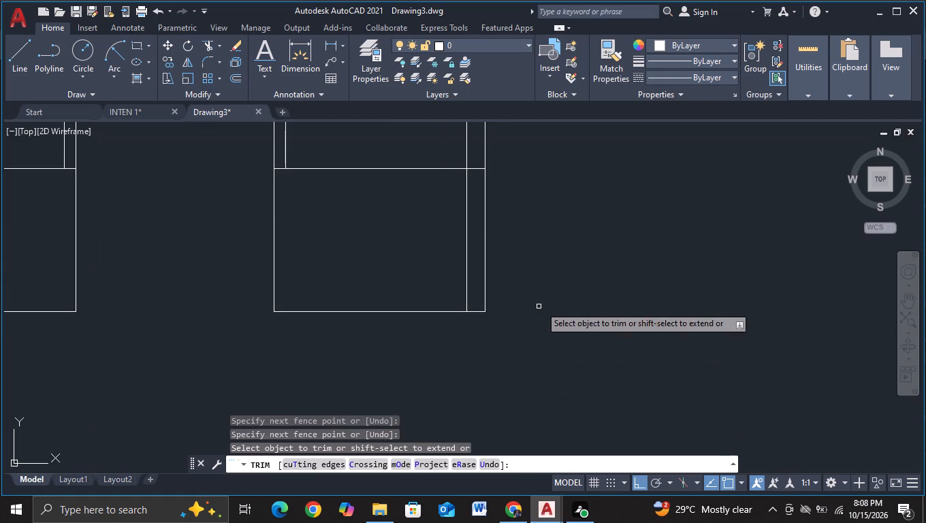
middle_drag(540, 306, 545, 381)
scroll(560, 247, down, 1)
middle_drag(561, 248, 554, 384)
middle_drag(571, 315, 578, 439)
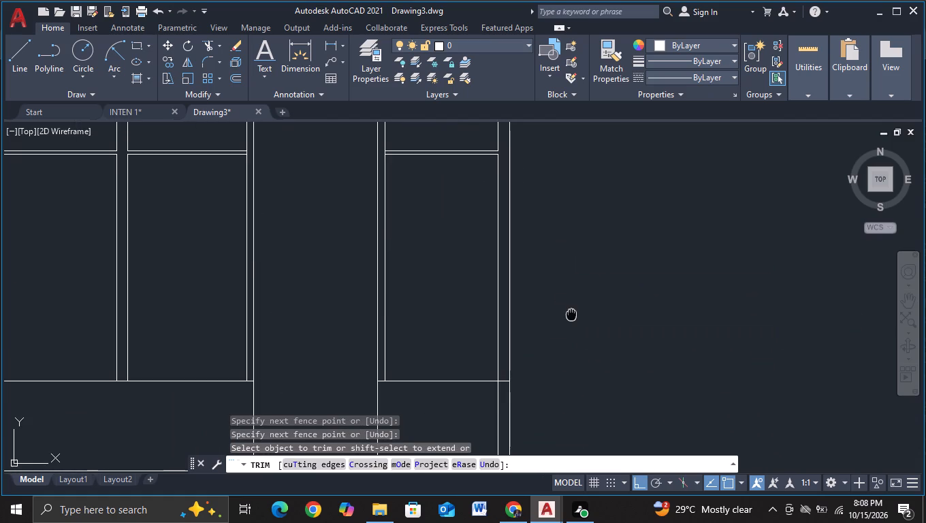
middle_drag(578, 439, 578, 439)
drag(482, 197, 554, 197)
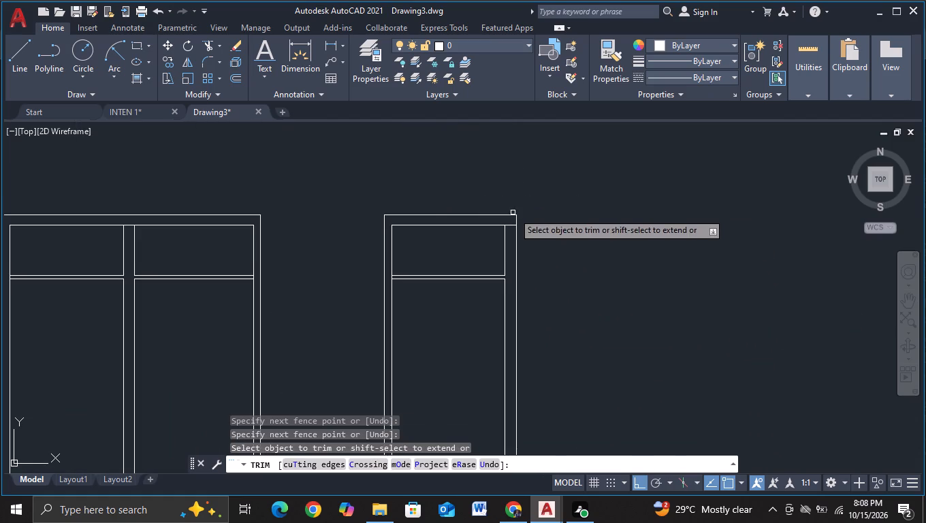
Draw a vertical line from the foot of the half window's inner left frame line down past the bottom panel.
scroll(522, 216, down, 1)
middle_drag(574, 328, 562, 221)
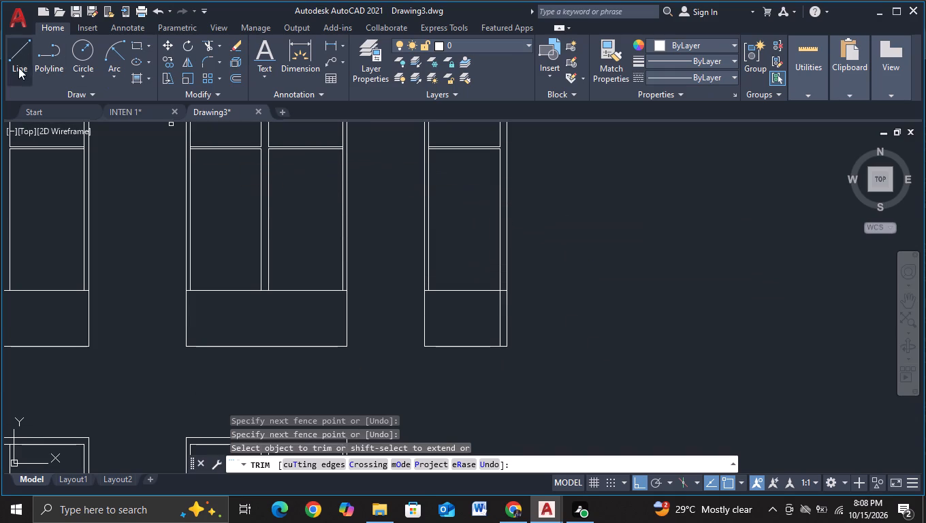
click(18, 67)
scroll(534, 330, up, 2)
middle_drag(349, 315, 410, 289)
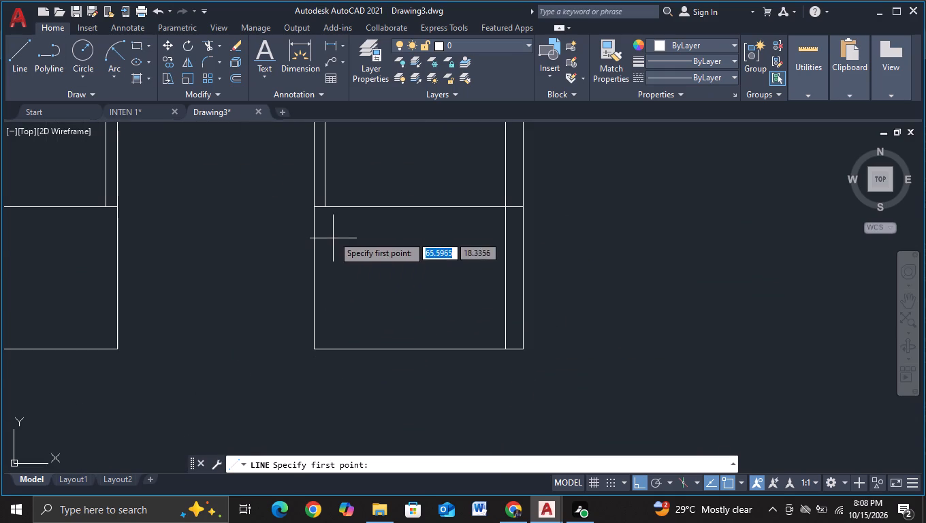
click(328, 208)
click(316, 399)
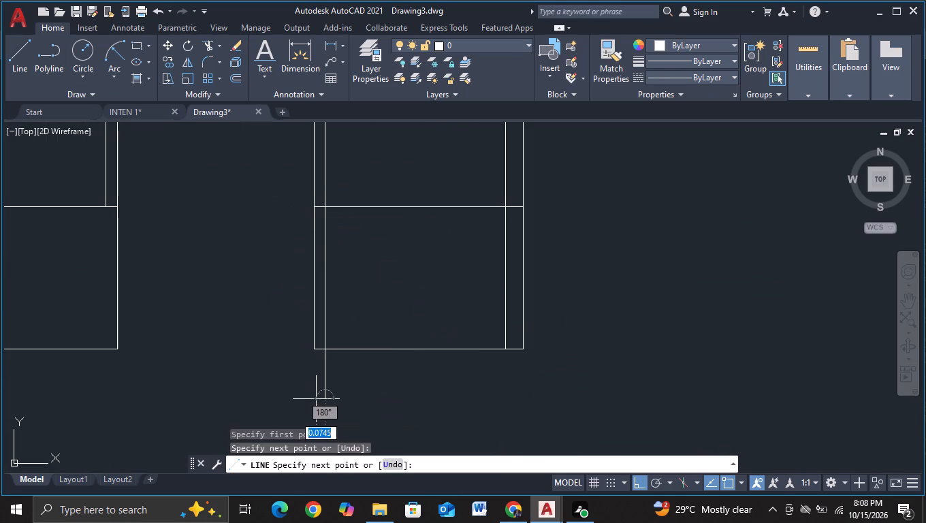
key(Escape)
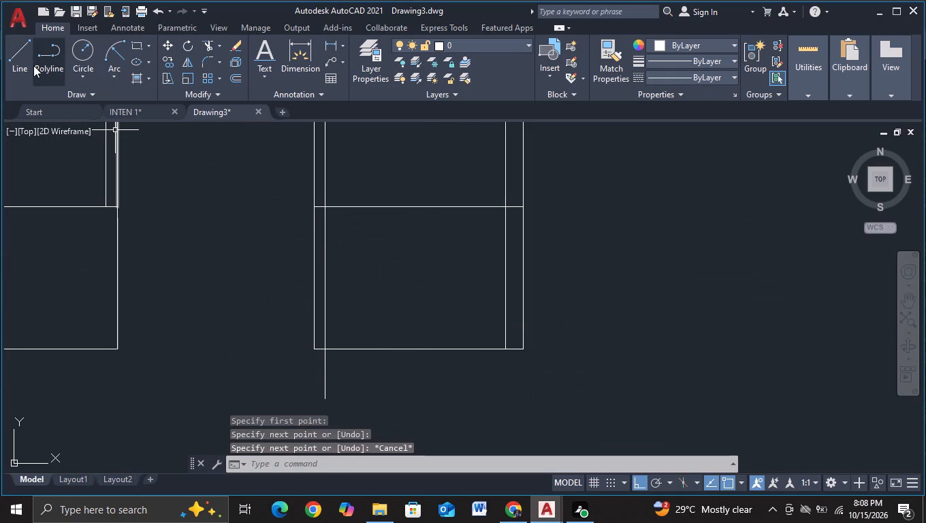
Trim the vertical line's overhang below the bottom panel of the half window.
click(208, 48)
drag(310, 379, 342, 382)
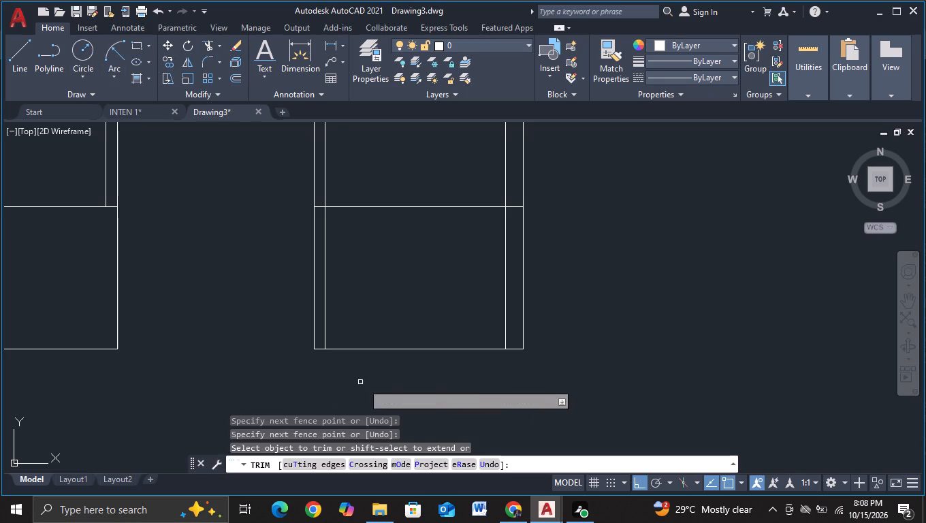
scroll(379, 386, down, 1)
scroll(591, 339, down, 1)
middle_drag(569, 302, 546, 358)
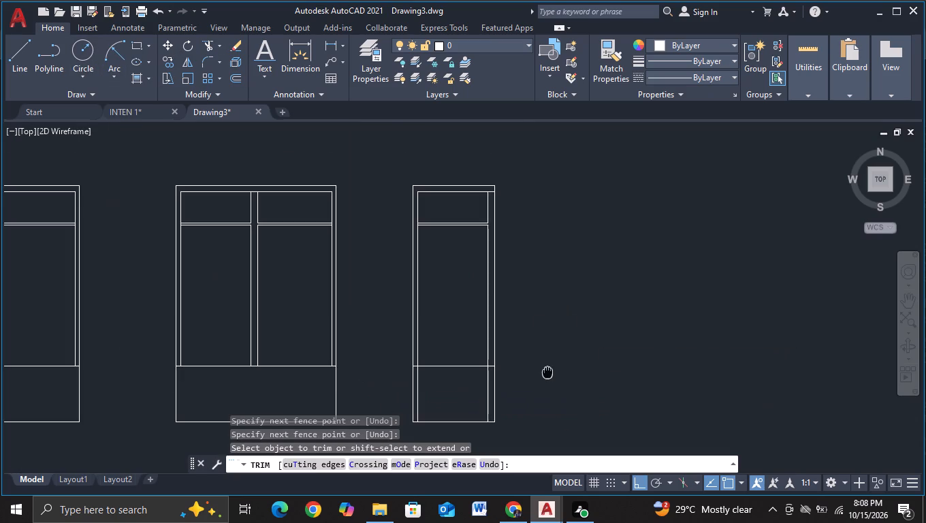
middle_drag(546, 358, 546, 299)
key(Escape)
Copy the complete top-row half window straight down into the second and third window rows, aligned with the full windows.
scroll(549, 296, down, 1)
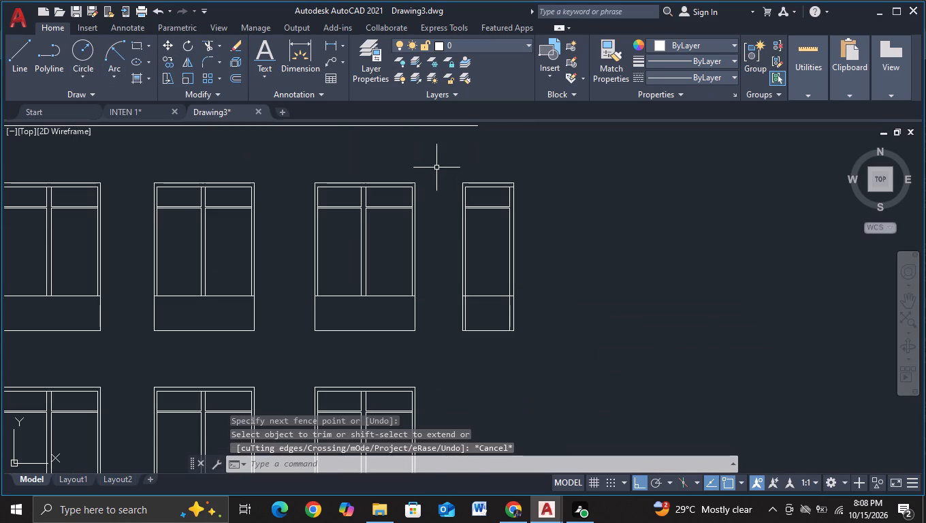
click(436, 168)
click(590, 362)
key(c)
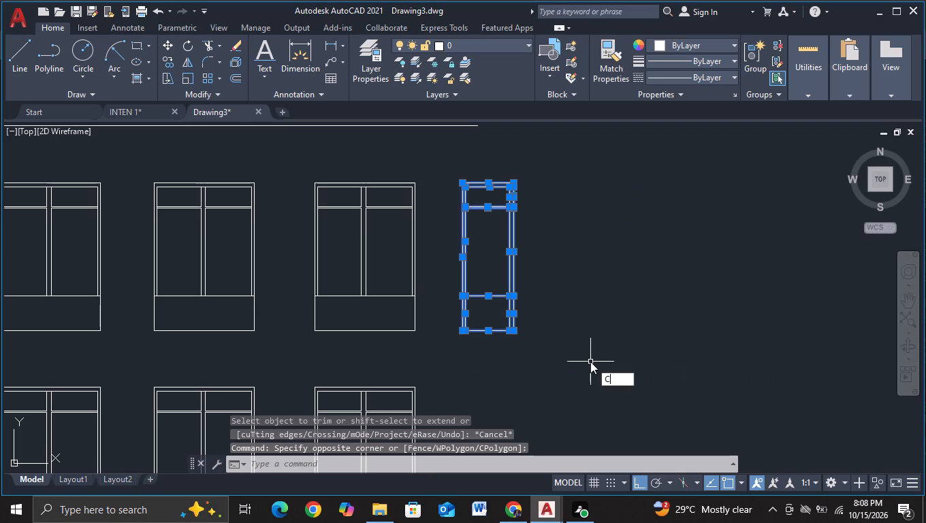
click(637, 400)
click(486, 259)
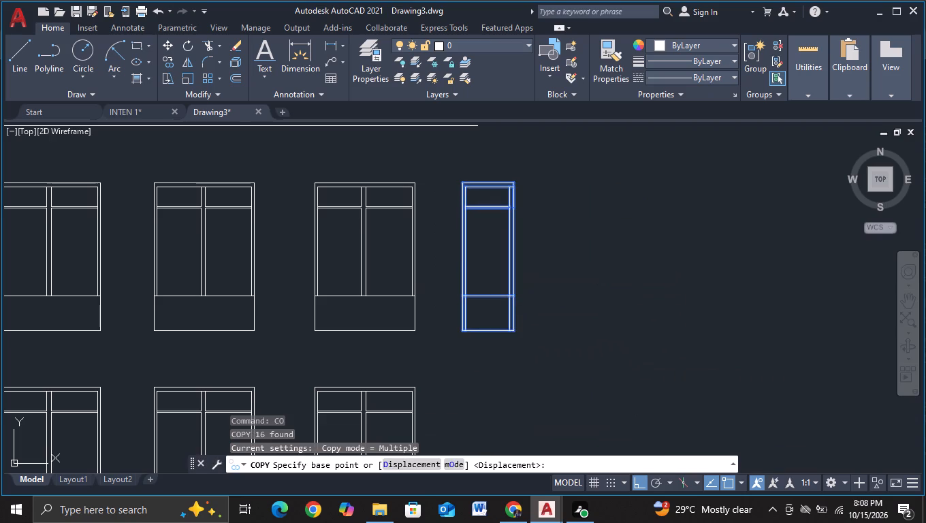
scroll(507, 343, down, 2)
middle_drag(507, 332, 511, 267)
middle_drag(520, 306, 515, 257)
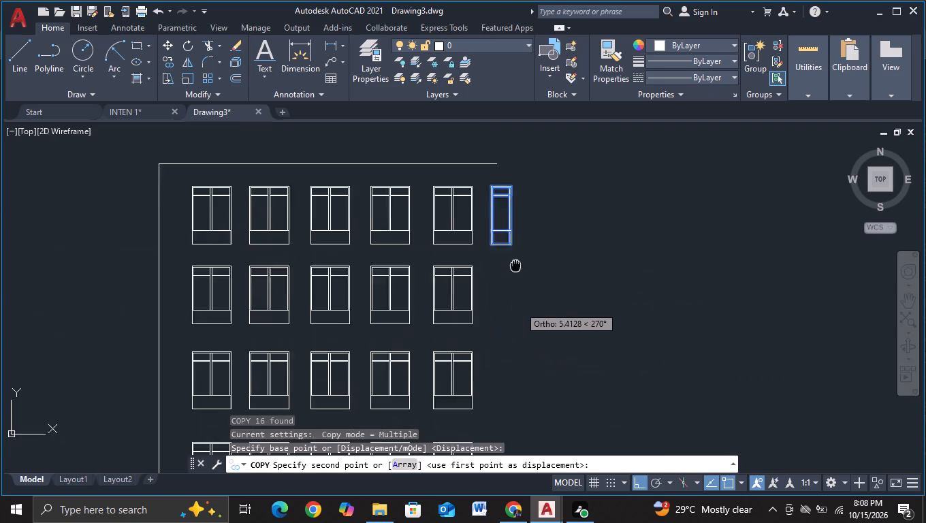
middle_drag(515, 257, 516, 236)
scroll(516, 239, up, 2)
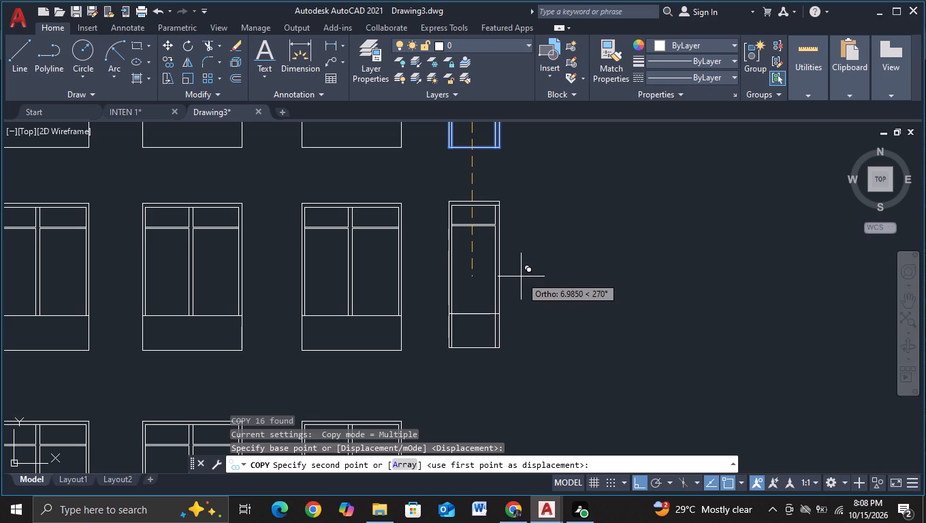
click(521, 276)
middle_drag(522, 317, 528, 212)
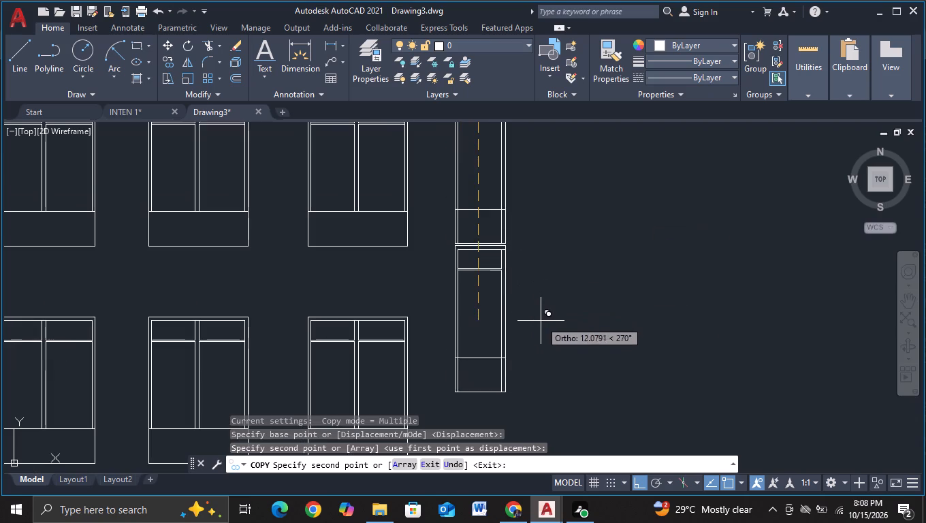
middle_drag(541, 325, 537, 213)
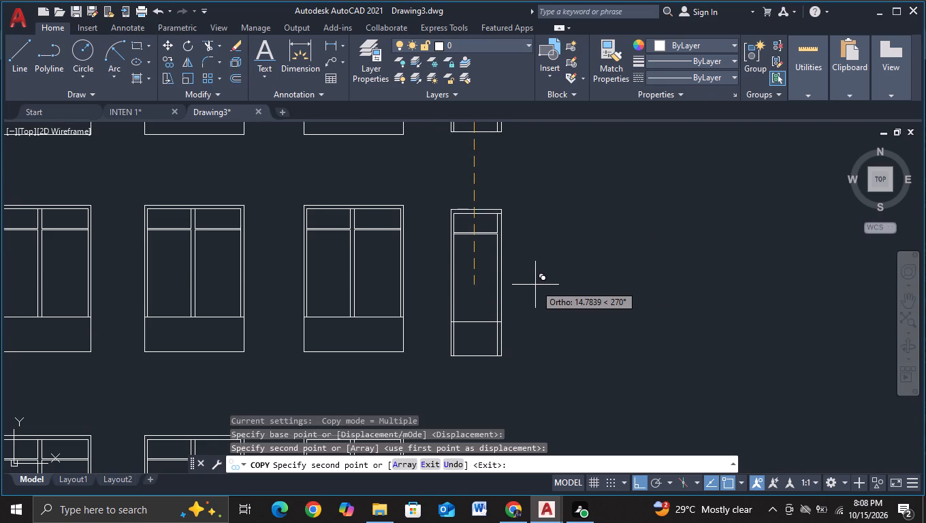
click(534, 278)
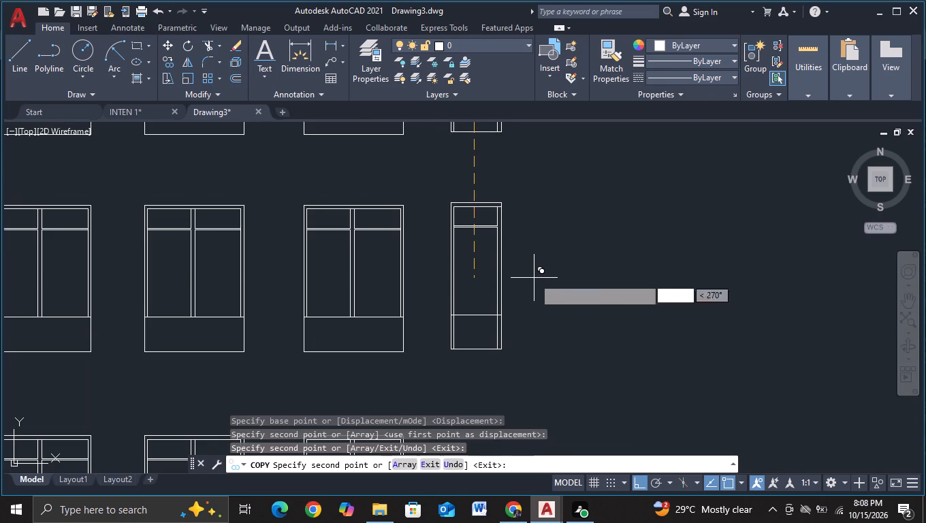
Place further copies of the half window straight down in the fourth, fifth and sixth window rows.
middle_drag(534, 278, 541, 204)
middle_drag(544, 366, 536, 225)
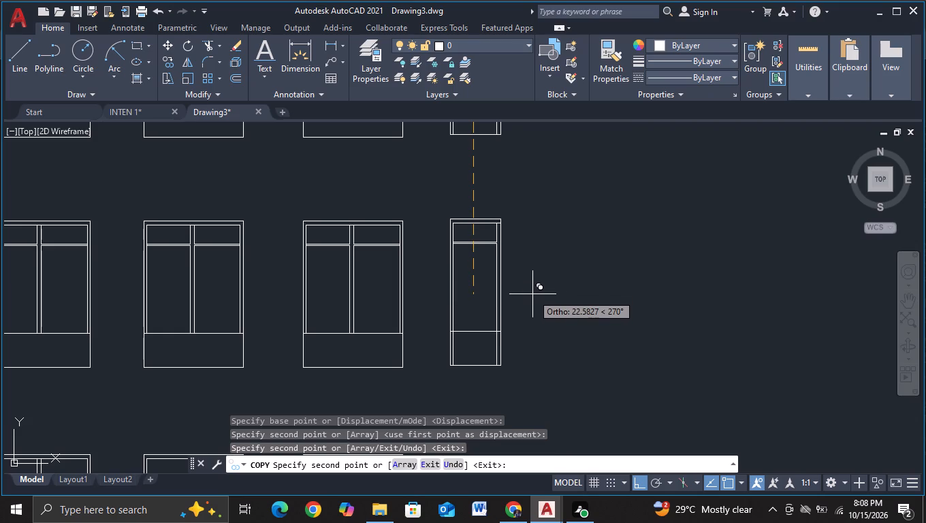
click(532, 294)
middle_drag(532, 294, 544, 233)
middle_drag(549, 366, 549, 362)
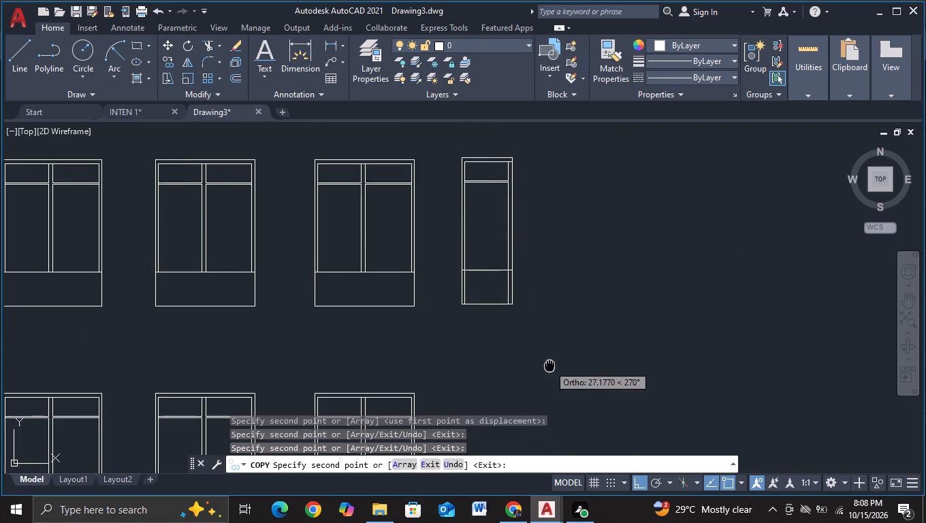
middle_drag(549, 362, 536, 203)
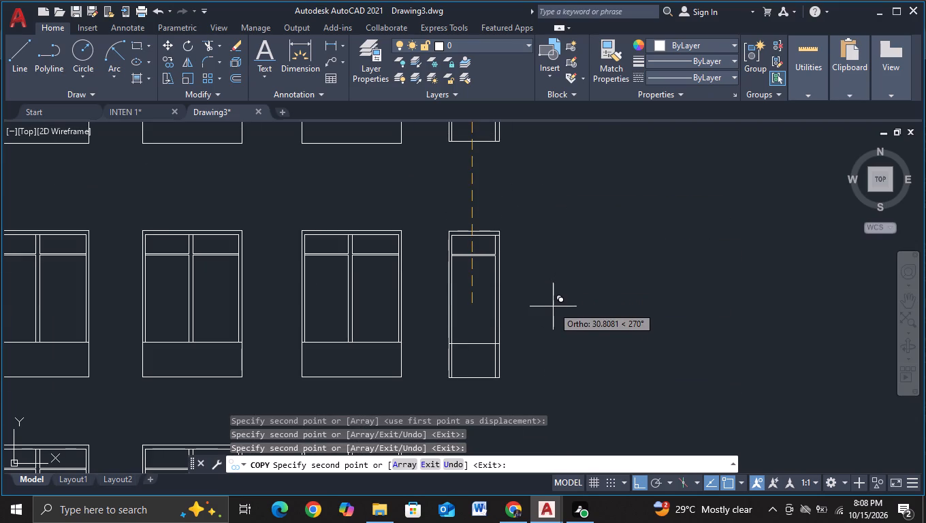
click(552, 303)
middle_drag(559, 222, 559, 221)
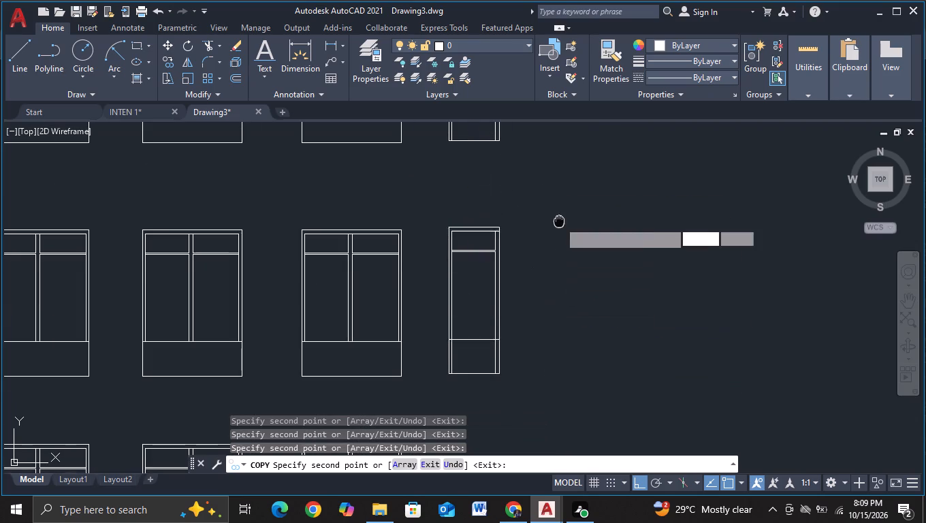
middle_drag(559, 221, 570, 172)
middle_drag(621, 320, 598, 191)
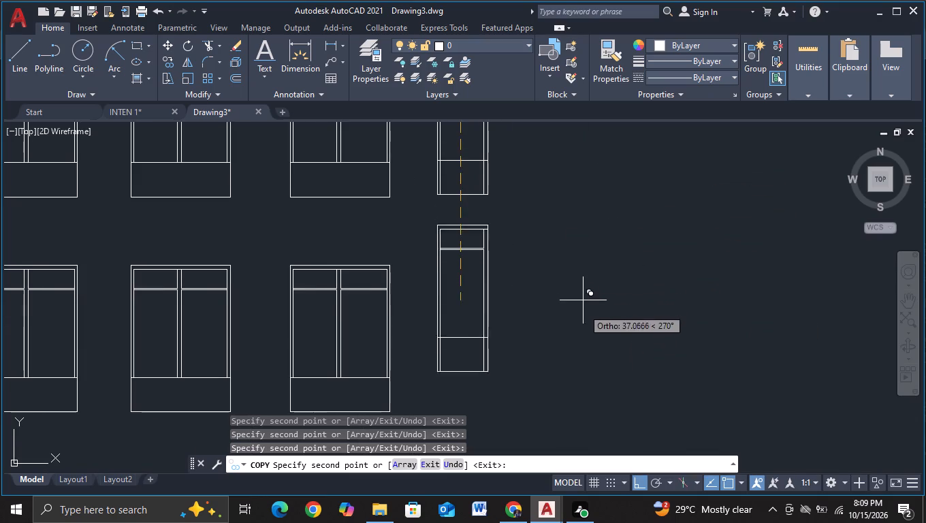
middle_drag(583, 311, 593, 199)
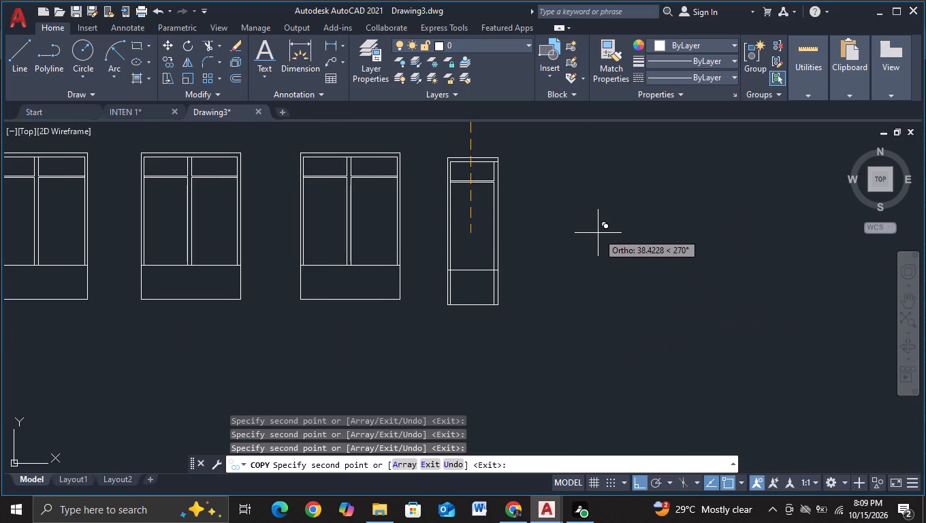
click(598, 228)
key(Escape)
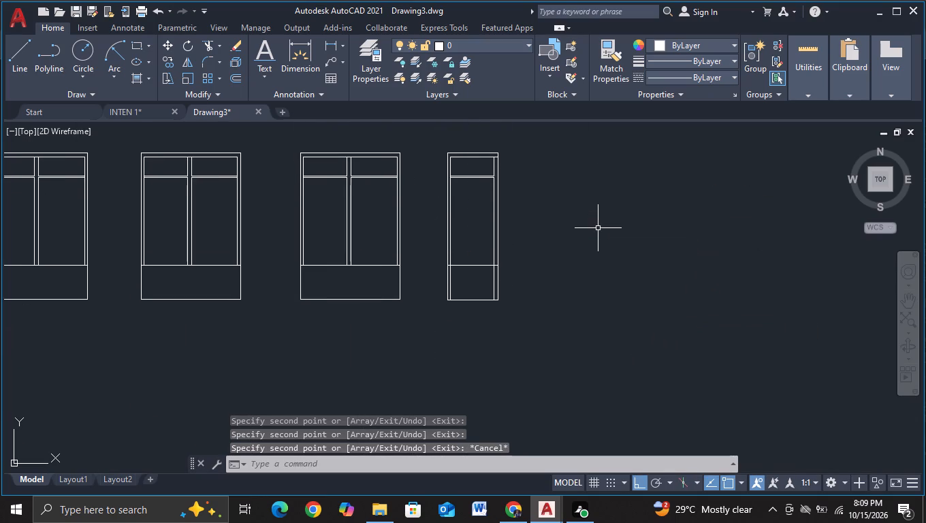
Draw a horizontal line about 2 units long, extending right from the bottom-right corner of the lowest half window.
scroll(598, 228, down, 2)
middle_drag(634, 264, 573, 368)
scroll(579, 323, down, 1)
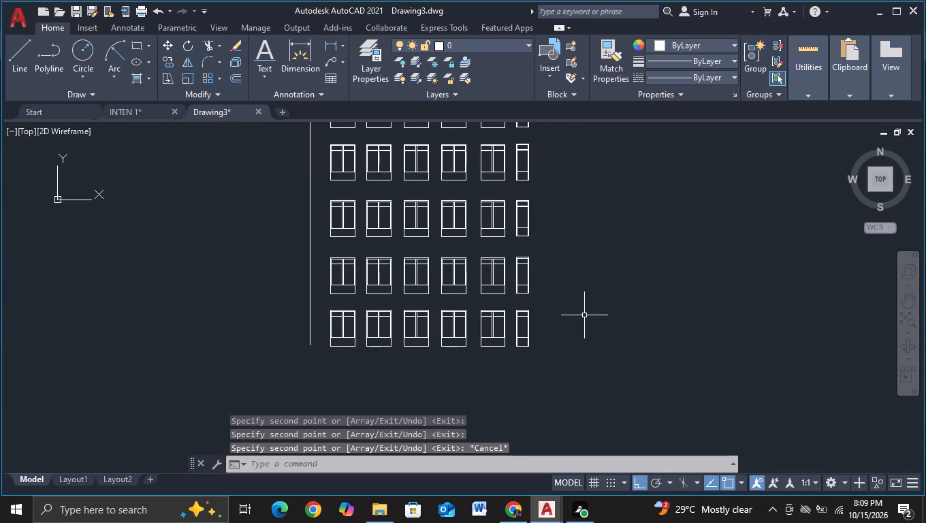
scroll(587, 306, down, 1)
middle_drag(601, 308, 541, 322)
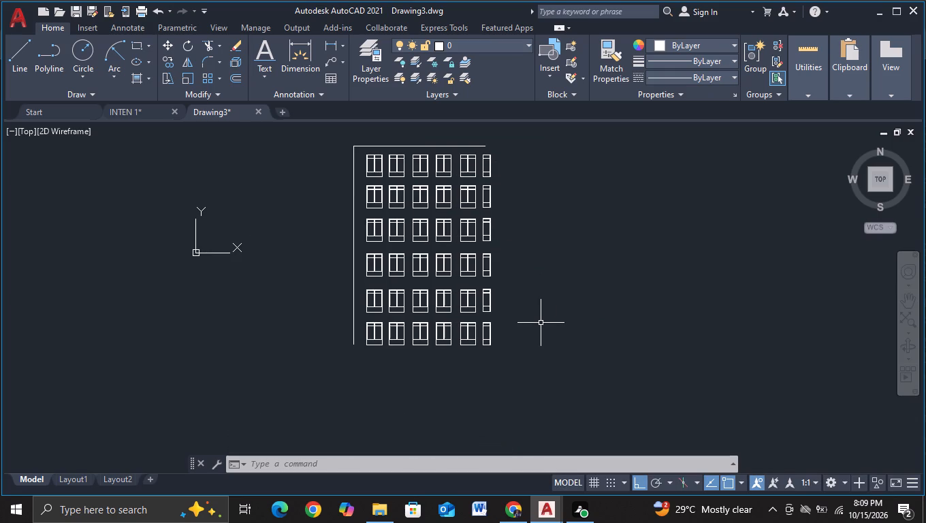
click(14, 52)
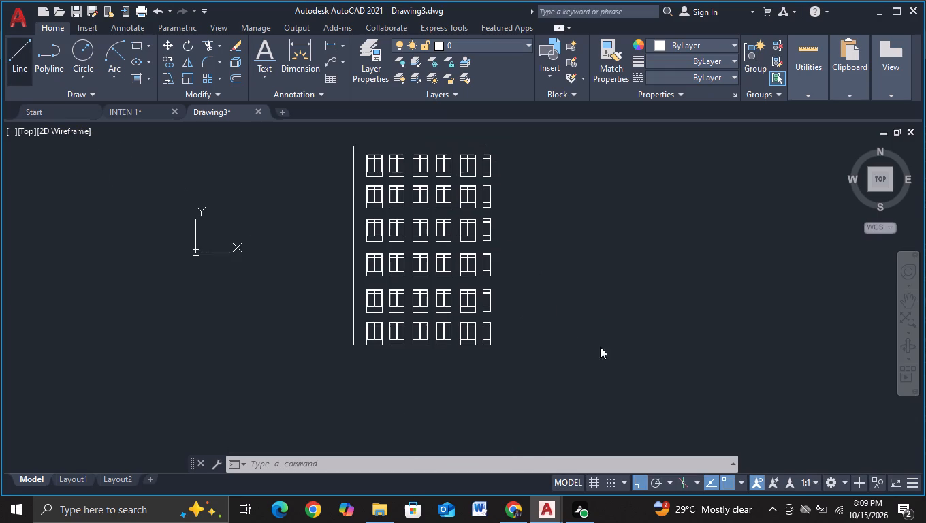
scroll(538, 326, up, 2)
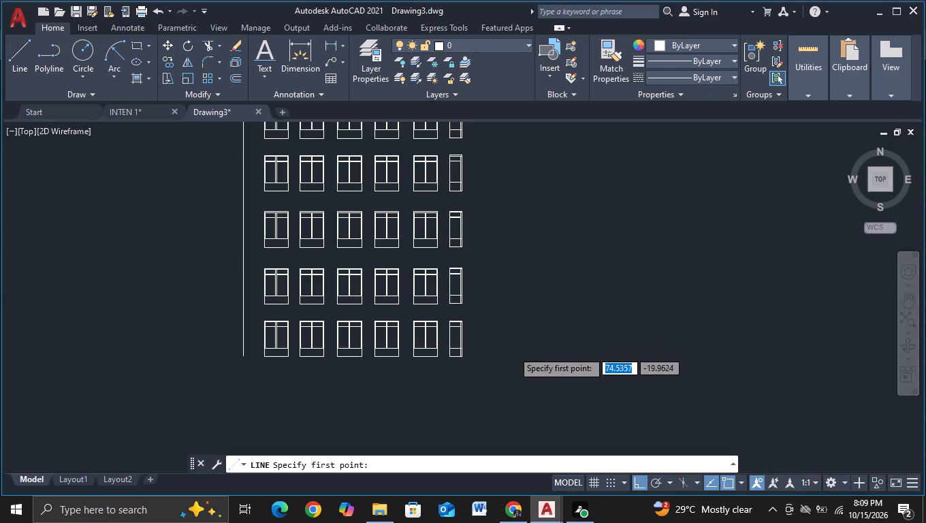
scroll(513, 351, up, 1)
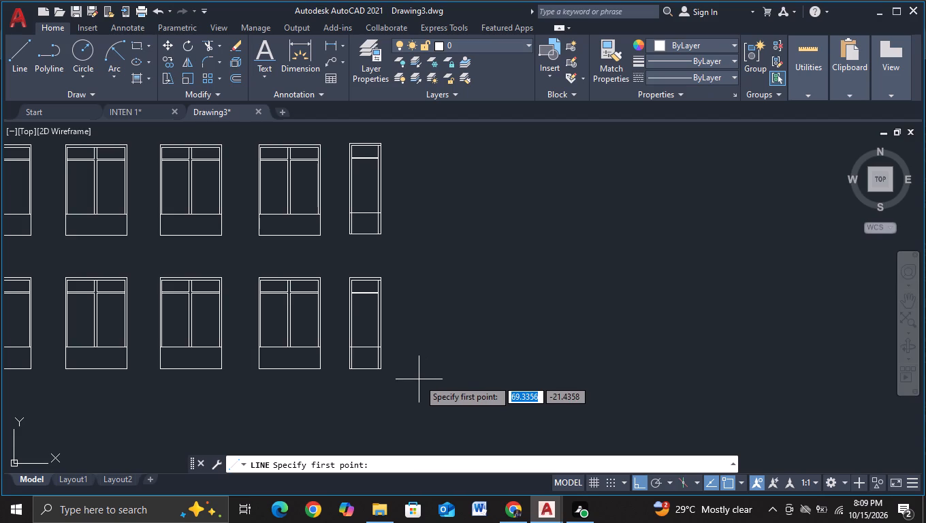
scroll(411, 390, up, 1)
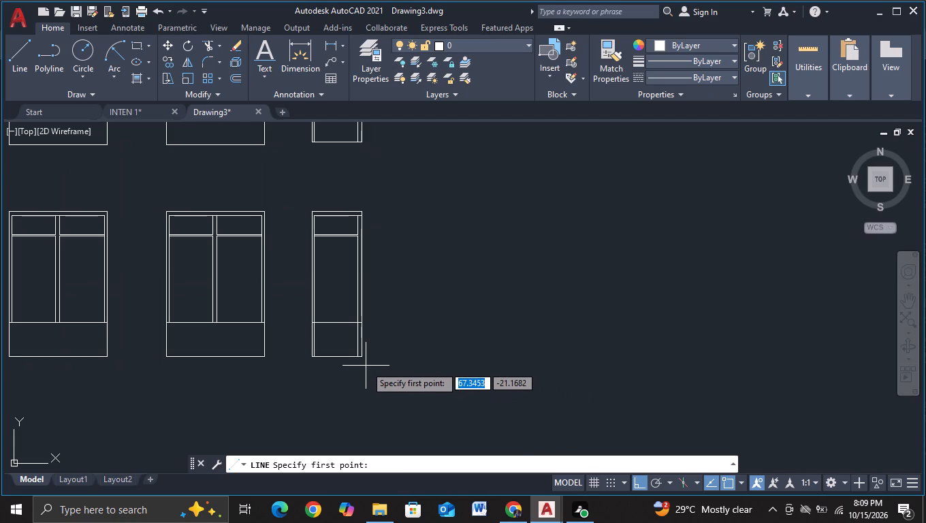
click(361, 356)
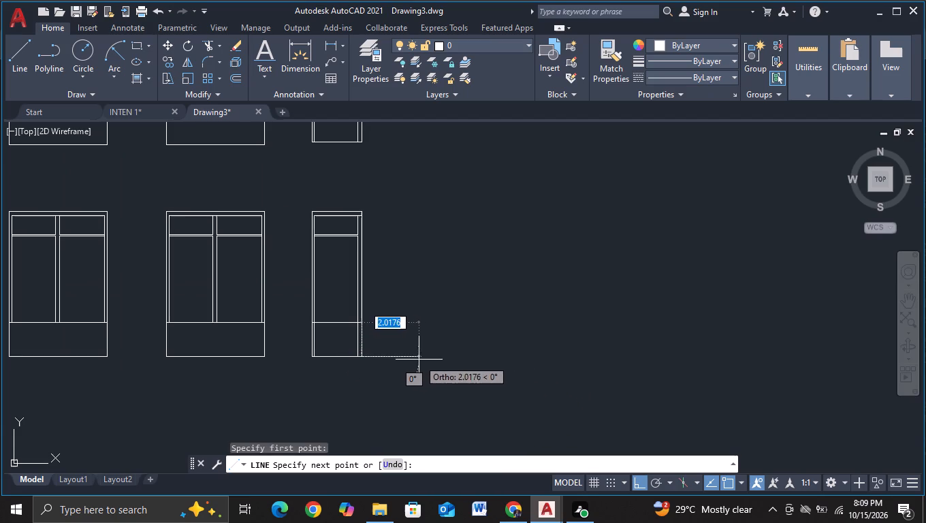
click(419, 360)
Continue the line vertically upward about 56 units, past the roofline of the window block.
scroll(427, 276, down, 2)
middle_drag(429, 275, 419, 426)
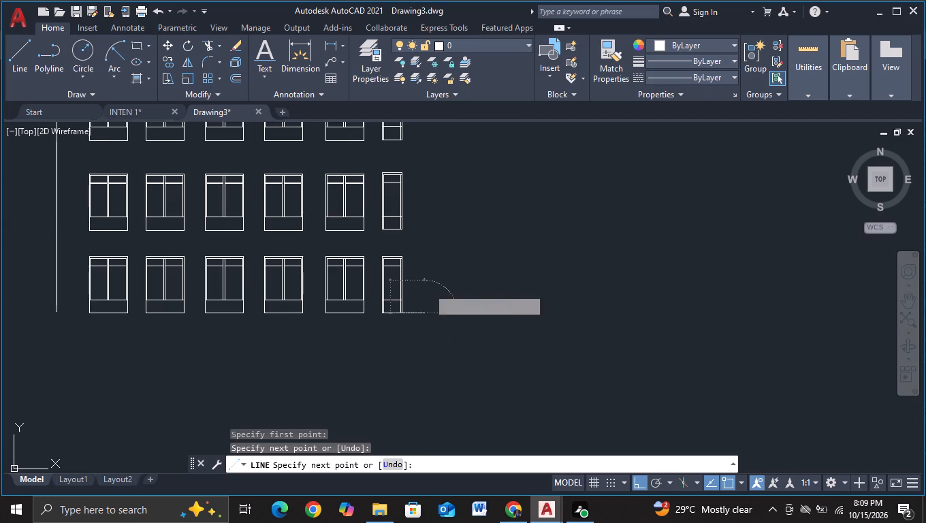
middle_drag(419, 426, 422, 434)
middle_drag(437, 266, 434, 454)
middle_drag(456, 224, 456, 236)
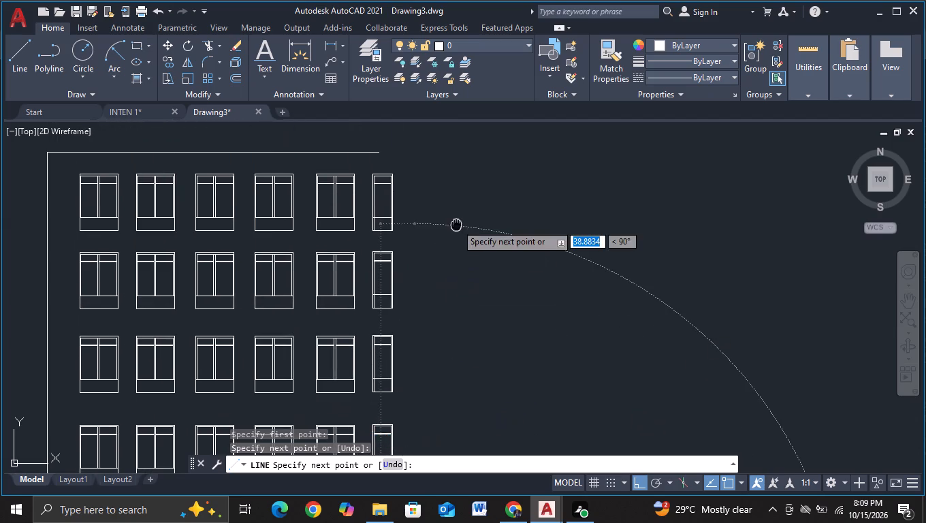
middle_drag(456, 236, 443, 398)
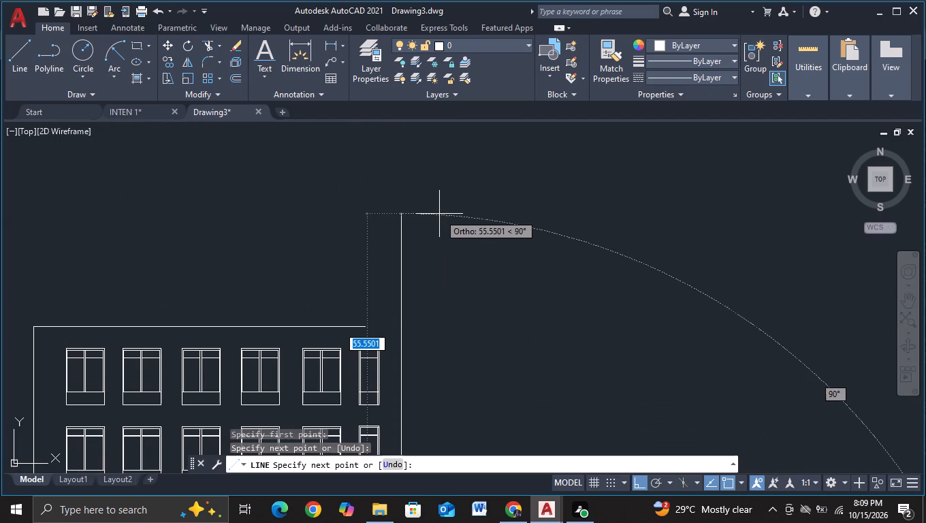
click(439, 211)
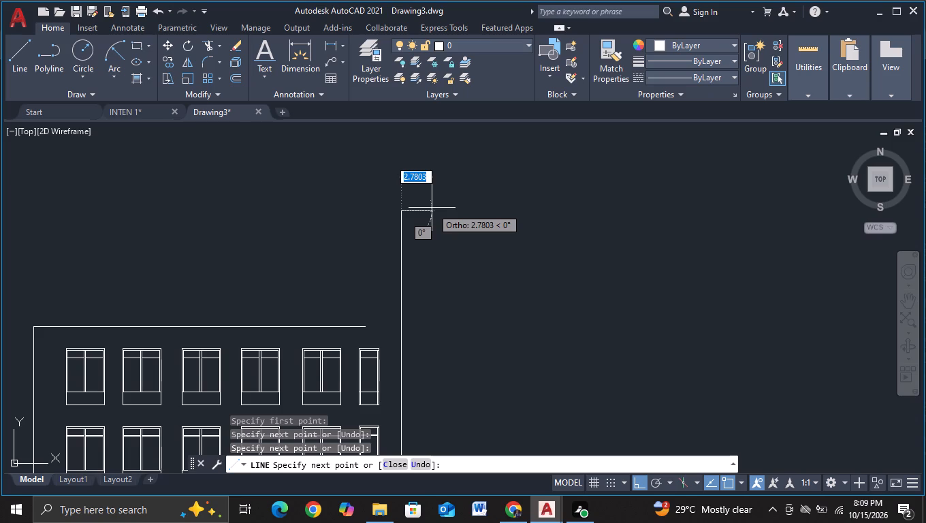
Outline the taller block with a top edge about 34.5 units to the right and a right edge down to the windows' base level.
click(783, 208)
scroll(793, 347, down, 3)
middle_drag(793, 353, 782, 306)
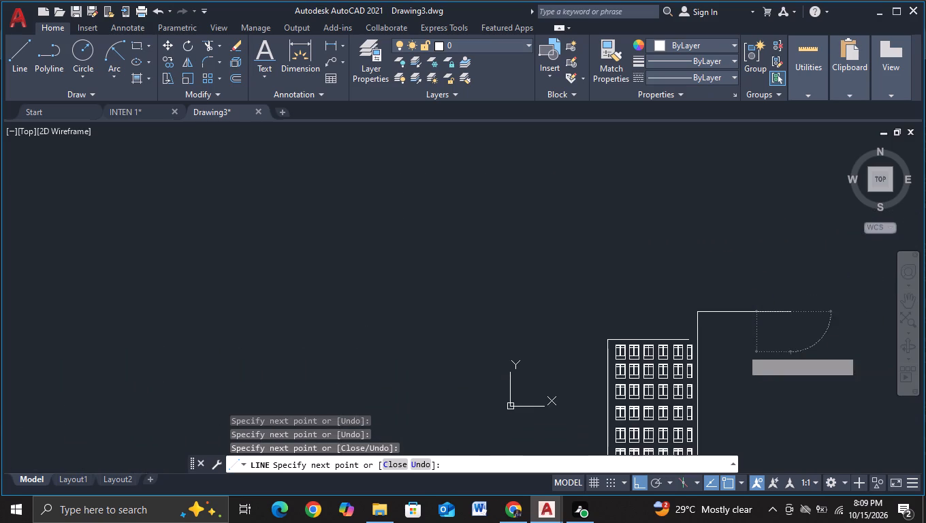
middle_drag(782, 306, 767, 268)
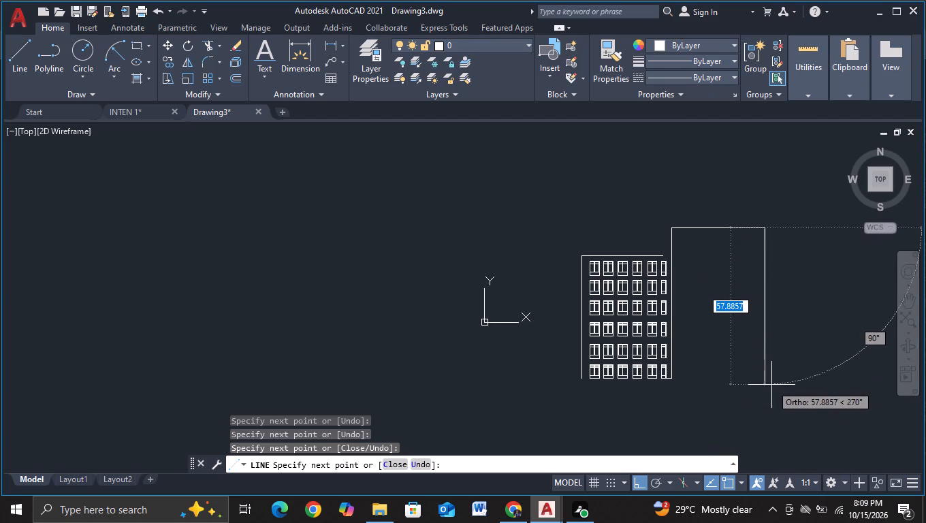
scroll(770, 380, up, 2)
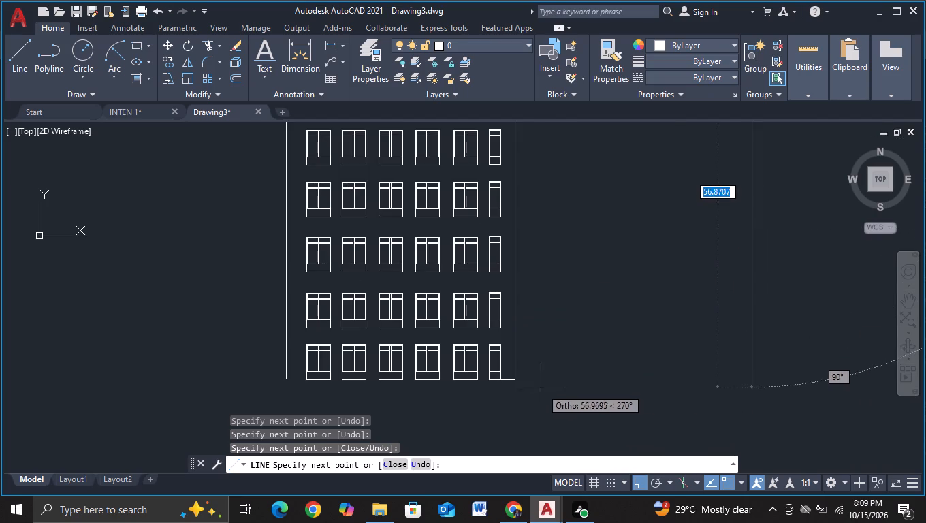
click(752, 381)
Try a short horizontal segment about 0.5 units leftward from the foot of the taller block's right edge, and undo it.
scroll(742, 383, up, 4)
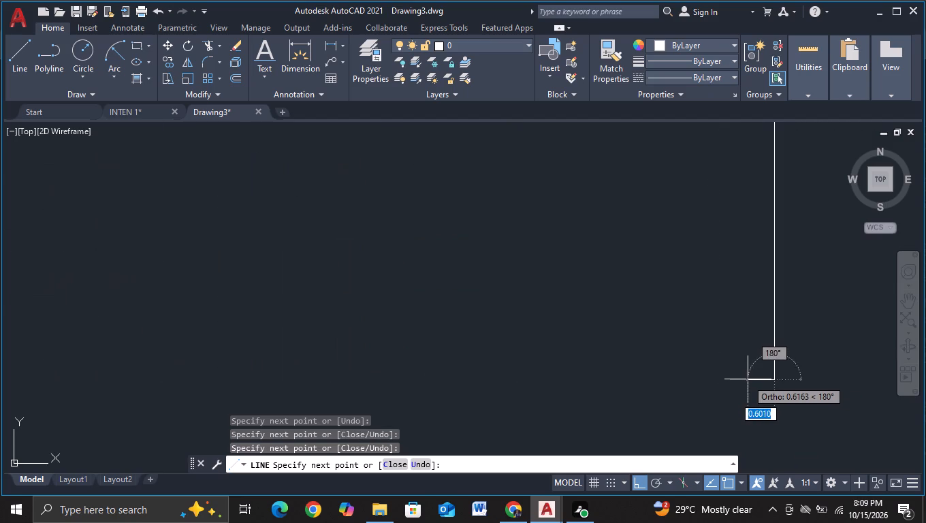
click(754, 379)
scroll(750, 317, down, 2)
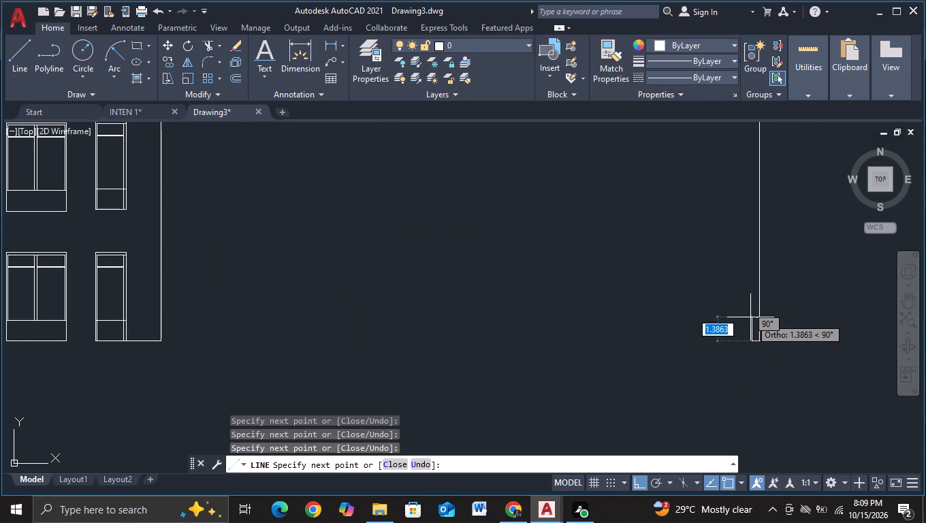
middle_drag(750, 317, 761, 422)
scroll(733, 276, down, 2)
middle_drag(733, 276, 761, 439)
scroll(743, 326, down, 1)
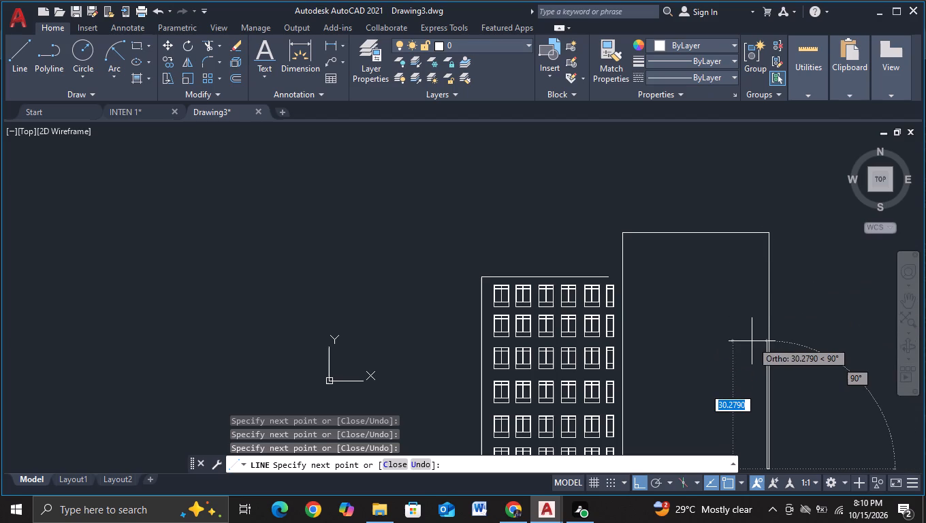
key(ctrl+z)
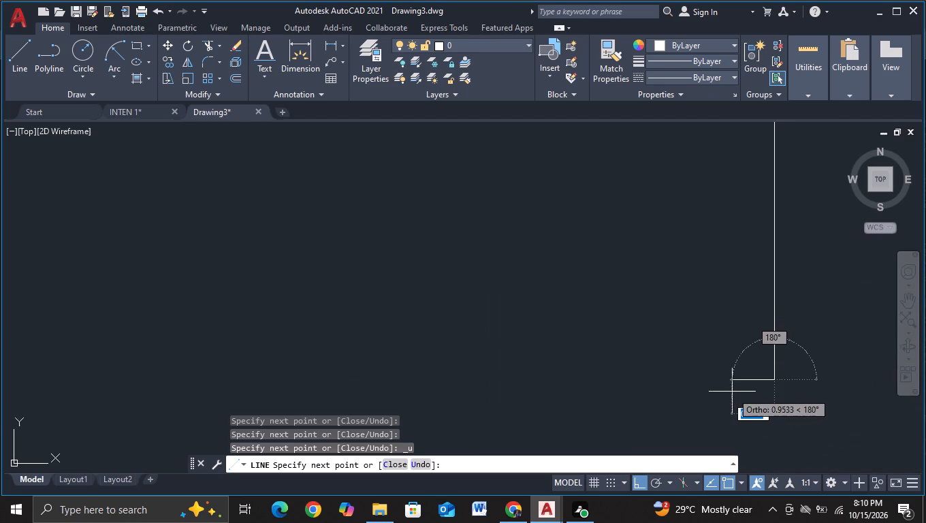
Draw a base segment about 0.95 units leftward from the taller block's right edge, continuing about 54.5 units upward as an inner right edge.
click(732, 392)
scroll(730, 293, down, 4)
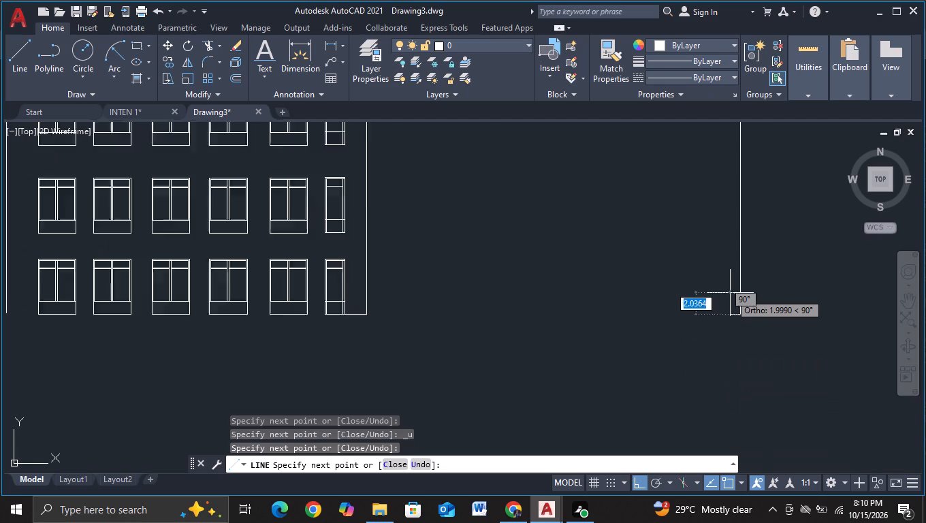
middle_drag(730, 293, 761, 473)
scroll(730, 293, down, 1)
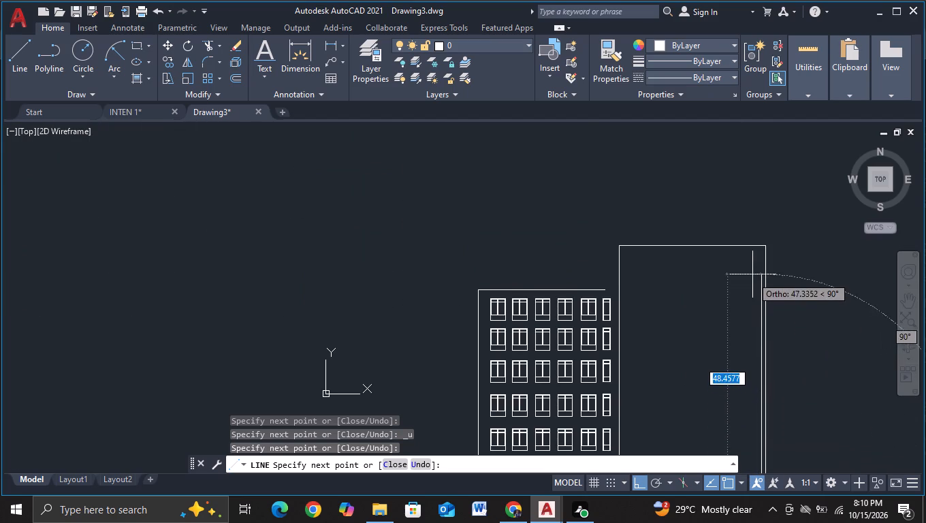
scroll(755, 257, up, 4)
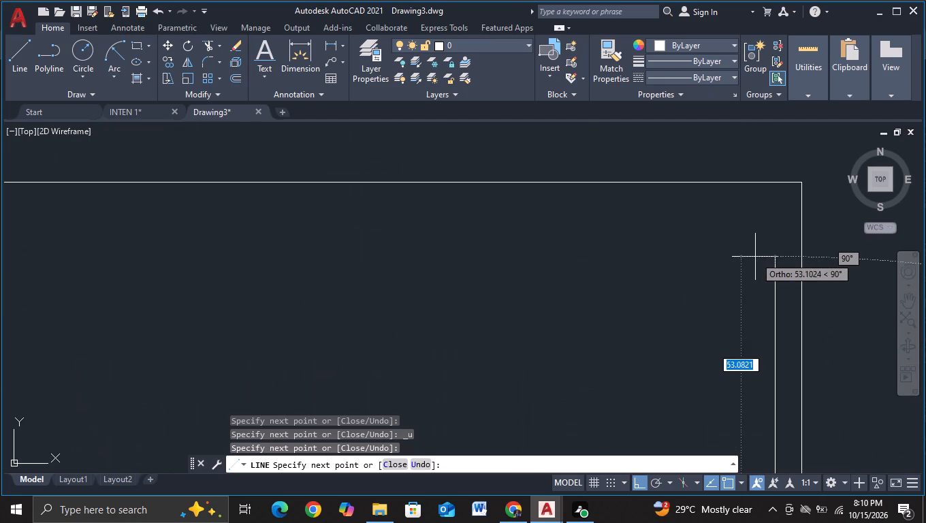
click(771, 213)
Continue the inner outline leftward beneath the taller block's top edge, stopping about 1 unit short of its left edge.
middle_drag(440, 219, 826, 264)
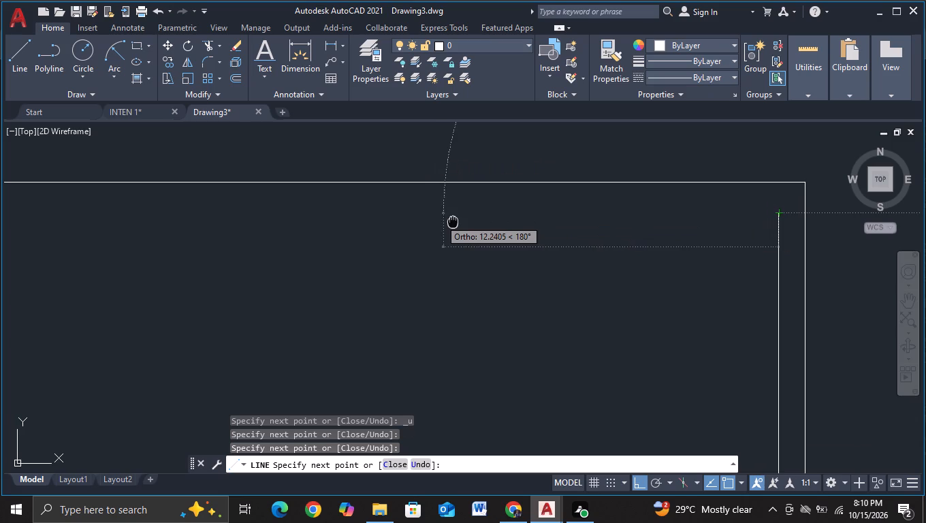
middle_drag(289, 285, 485, 284)
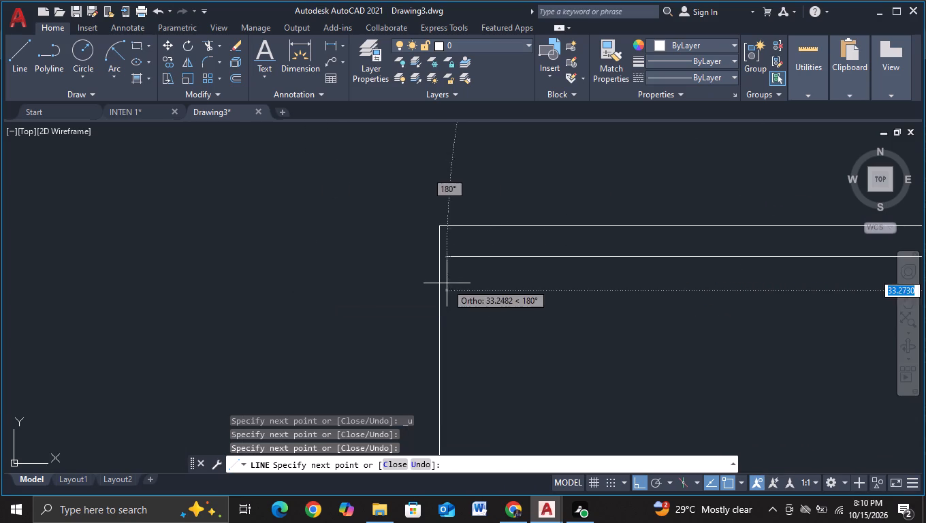
click(479, 283)
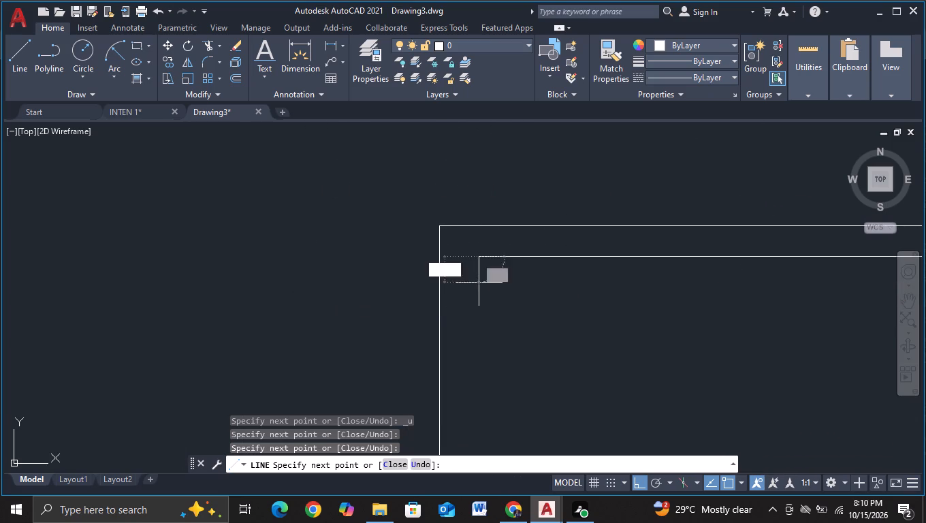
middle_drag(468, 416, 502, 194)
scroll(507, 187, down, 2)
middle_drag(539, 297, 479, 268)
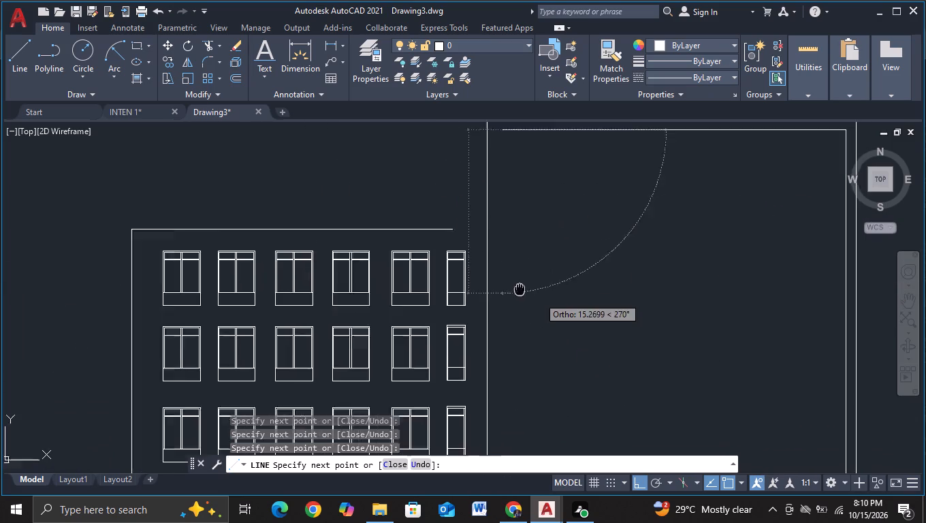
middle_drag(479, 268, 498, 199)
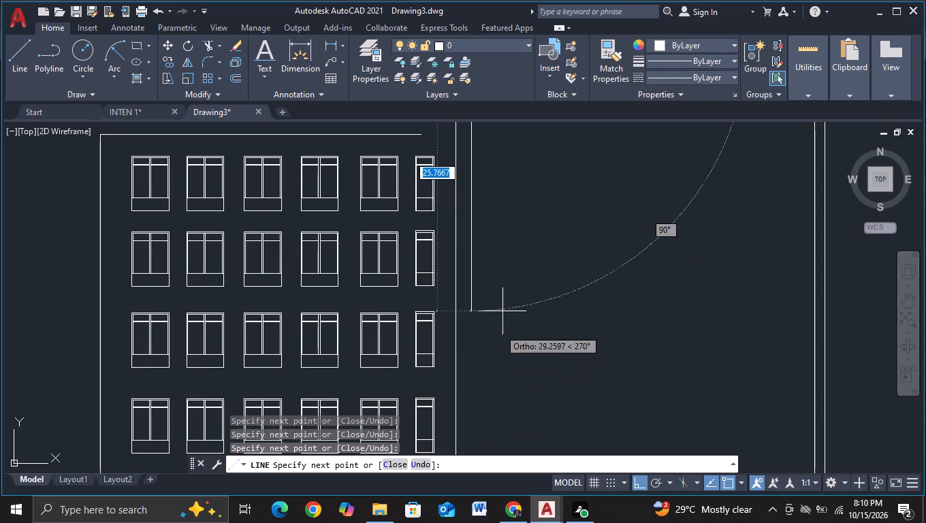
middle_drag(517, 231, 496, 405)
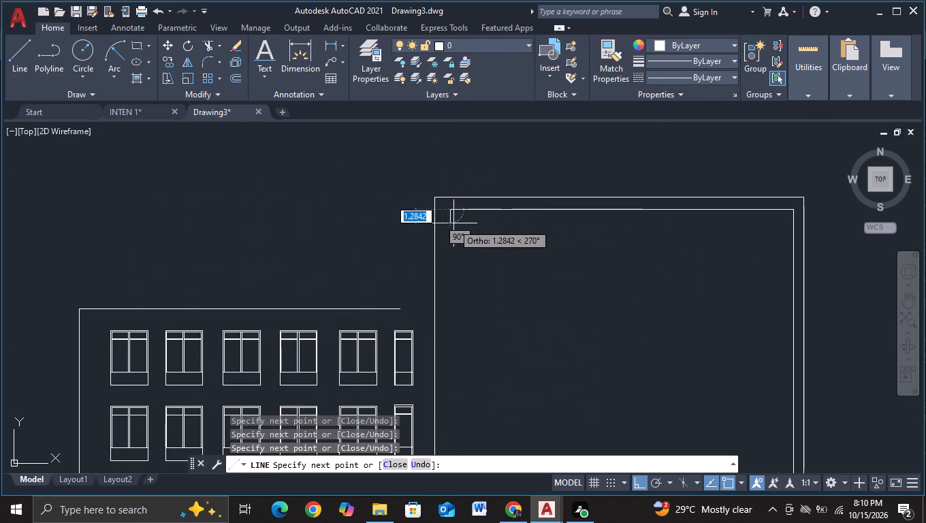
scroll(455, 219, up, 2)
middle_drag(455, 219, 458, 289)
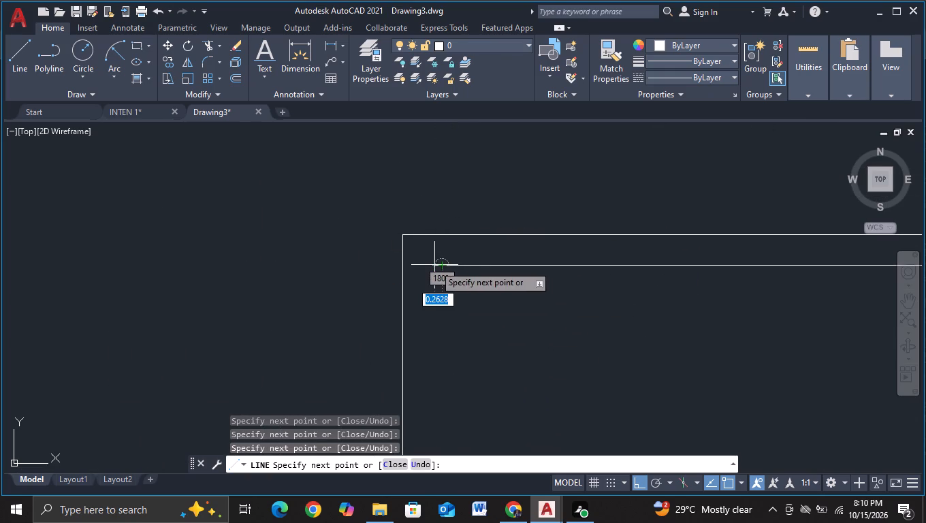
click(428, 265)
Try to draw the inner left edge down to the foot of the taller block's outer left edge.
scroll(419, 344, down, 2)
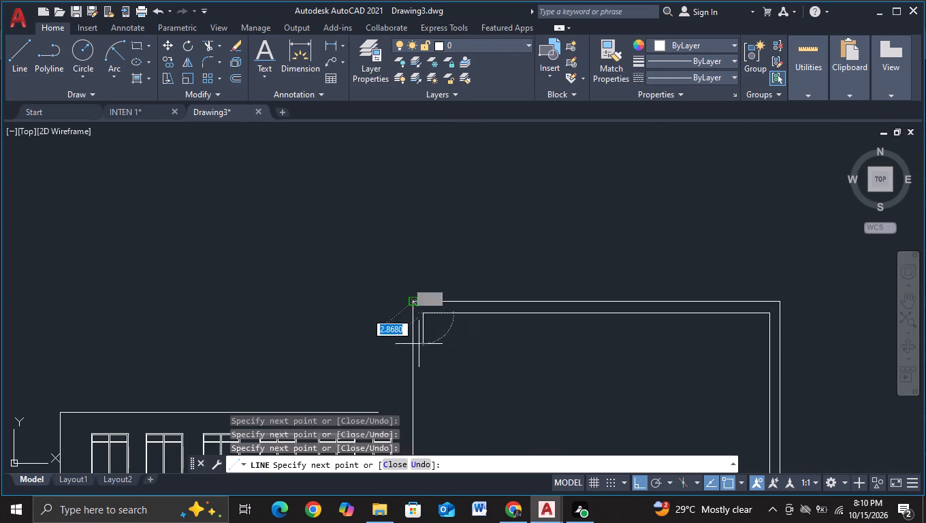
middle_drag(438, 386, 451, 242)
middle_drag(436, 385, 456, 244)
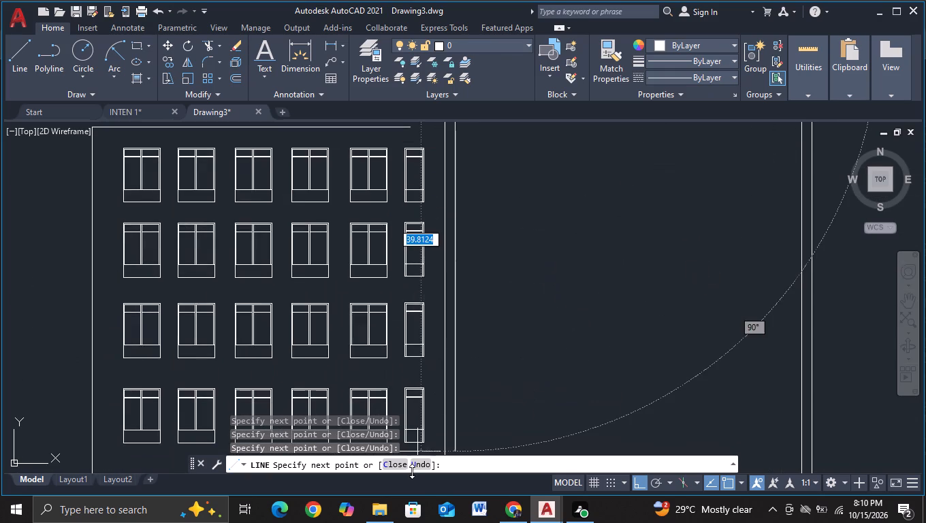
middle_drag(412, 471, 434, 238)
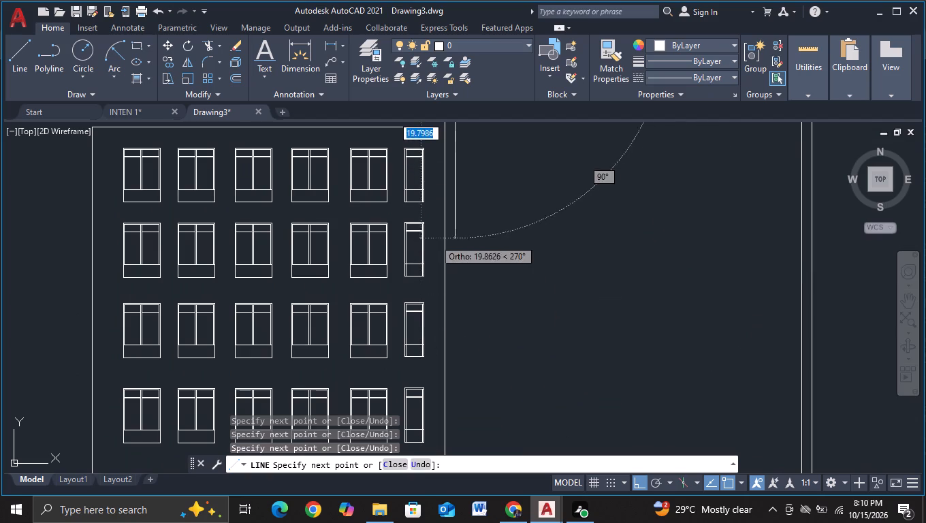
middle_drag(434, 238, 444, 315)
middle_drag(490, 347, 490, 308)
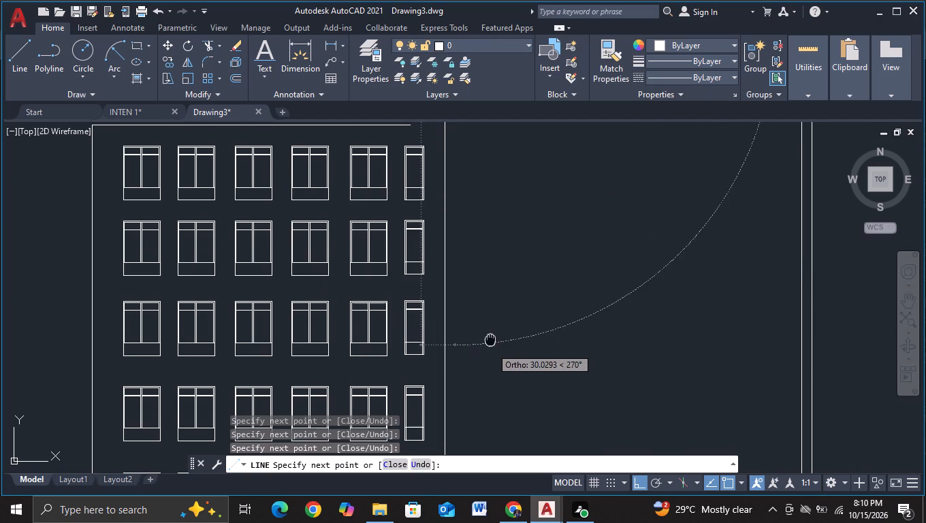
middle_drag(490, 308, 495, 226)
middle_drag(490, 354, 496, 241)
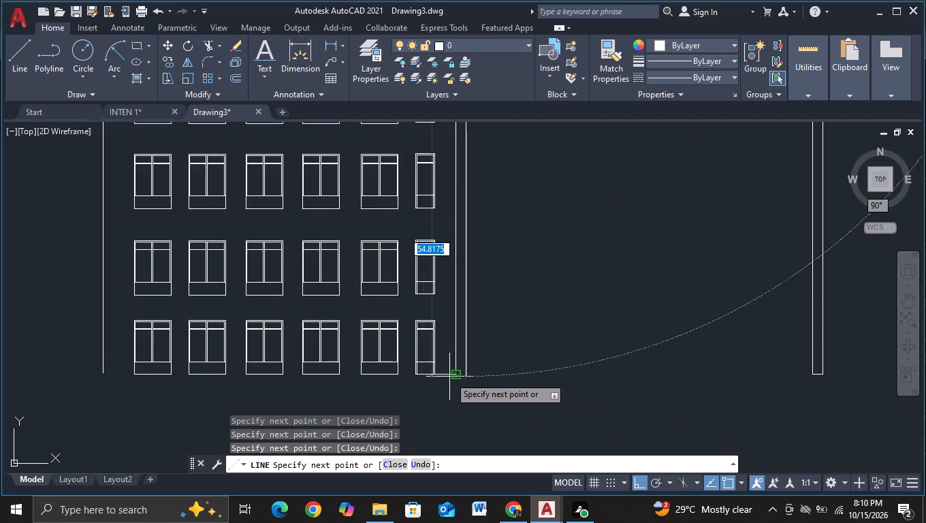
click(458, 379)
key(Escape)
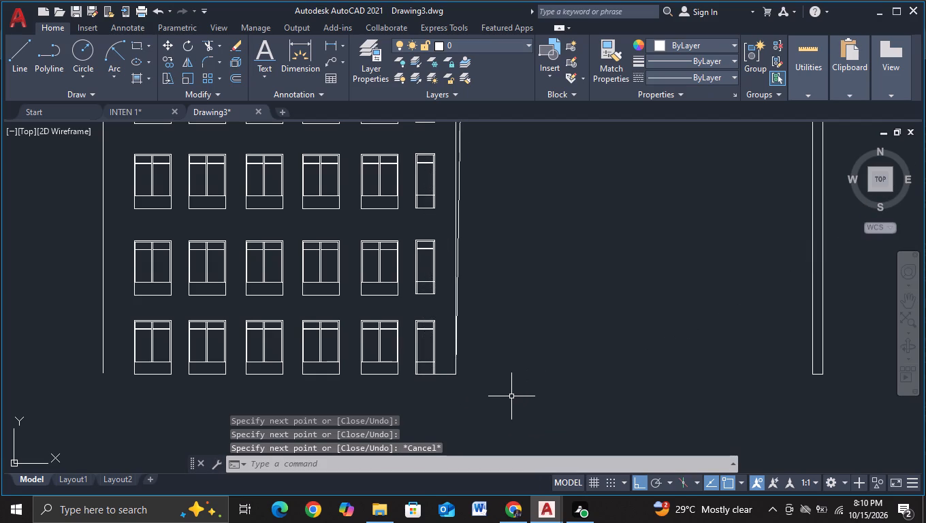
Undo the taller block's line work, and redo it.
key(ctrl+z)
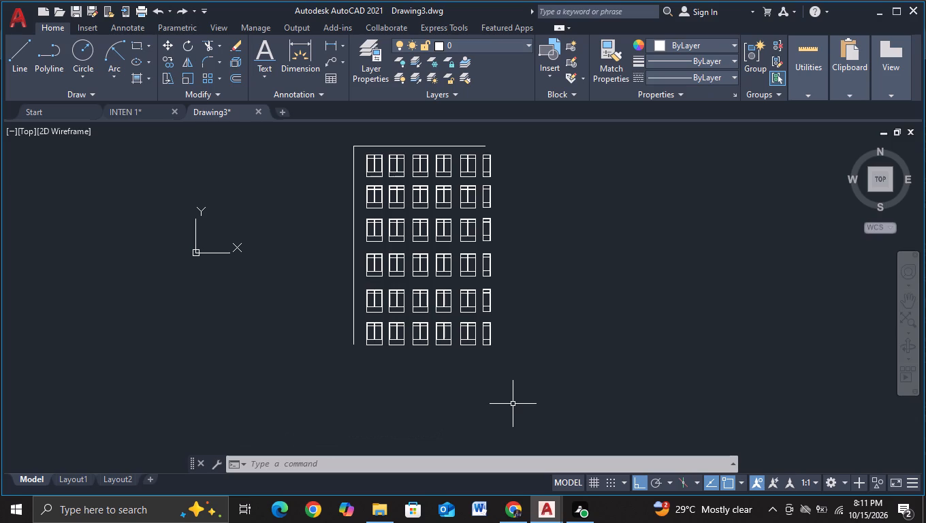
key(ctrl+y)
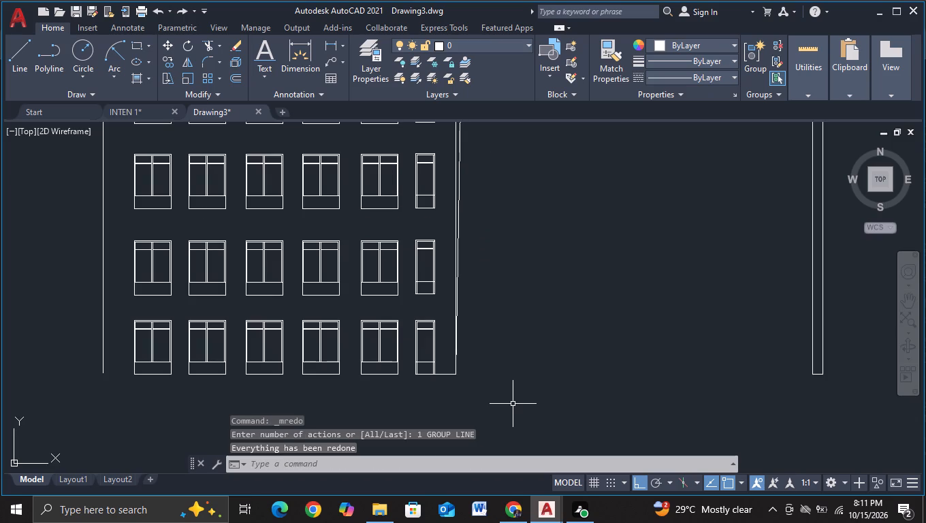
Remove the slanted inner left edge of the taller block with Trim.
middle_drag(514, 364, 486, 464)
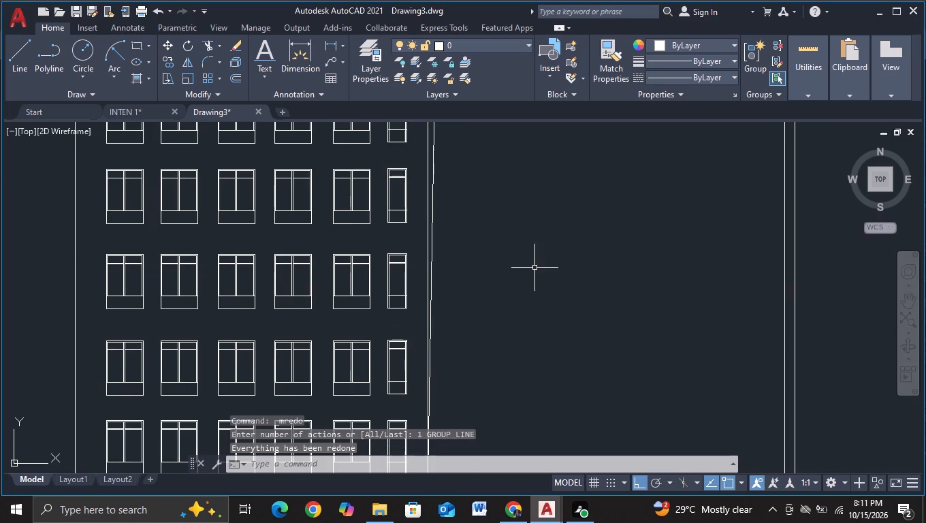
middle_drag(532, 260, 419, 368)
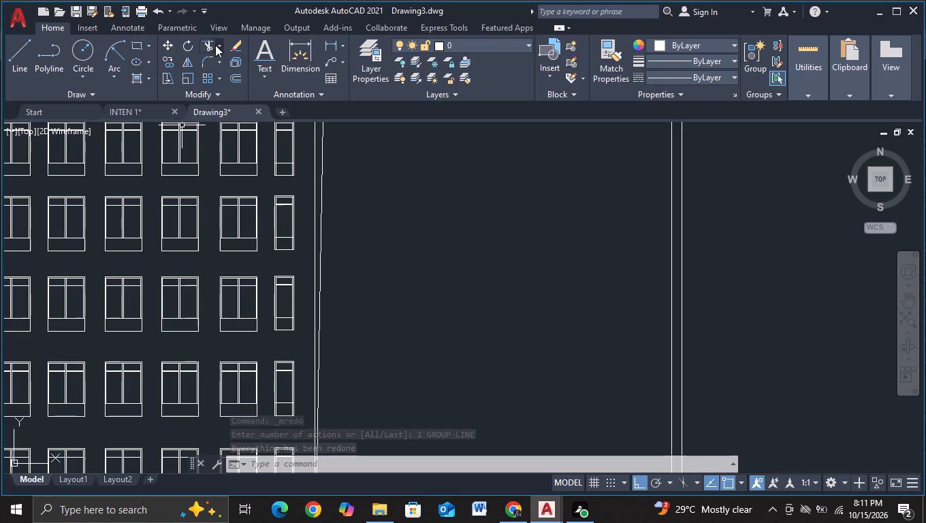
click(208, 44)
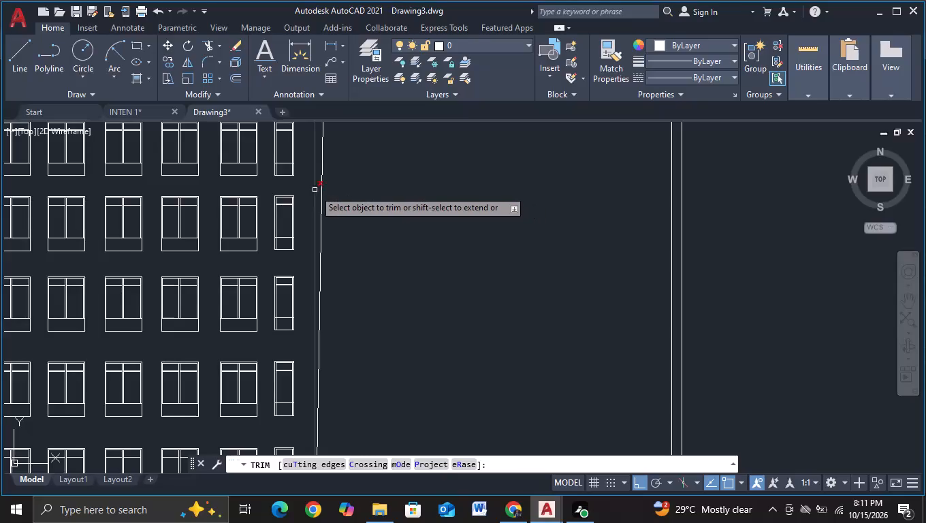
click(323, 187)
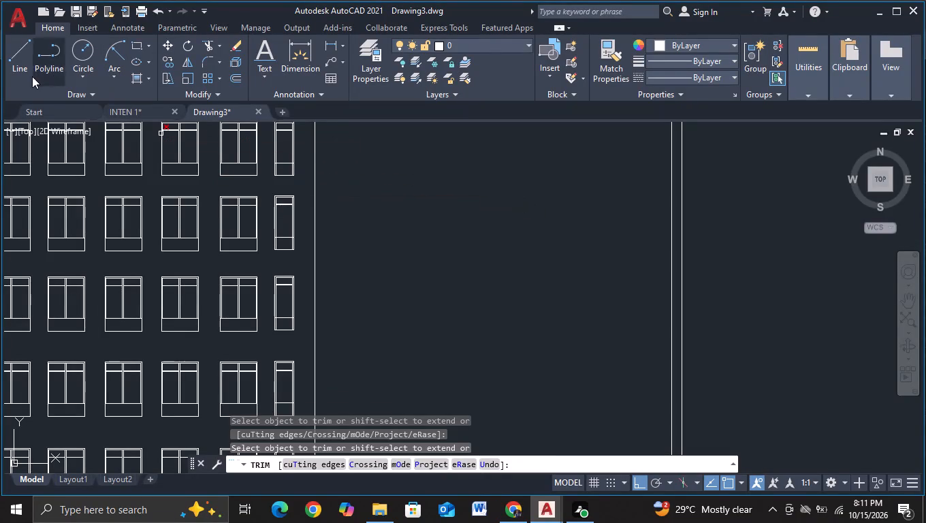
Draw the inner left edge about 54.7 units down from the inner top edge and join its foot to the outer left edge.
click(32, 76)
scroll(377, 254, down, 2)
middle_drag(375, 249, 380, 332)
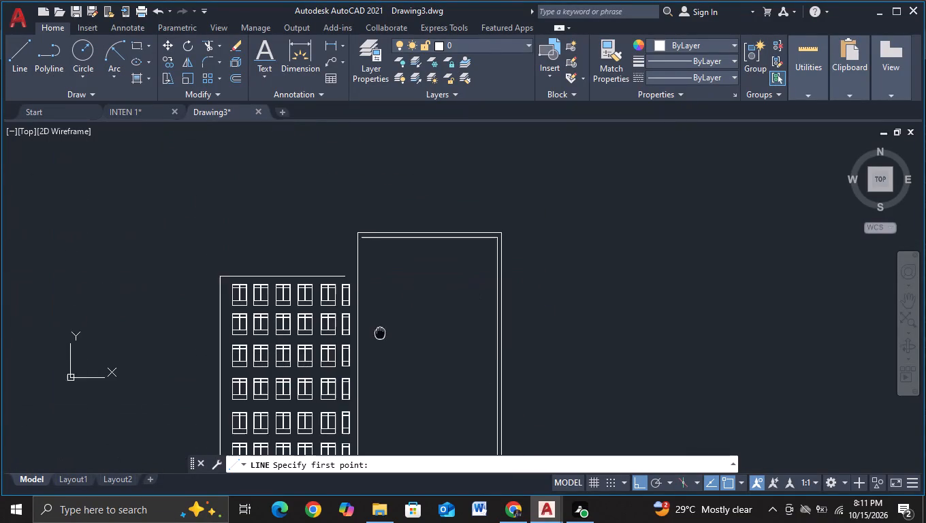
scroll(375, 305, up, 2)
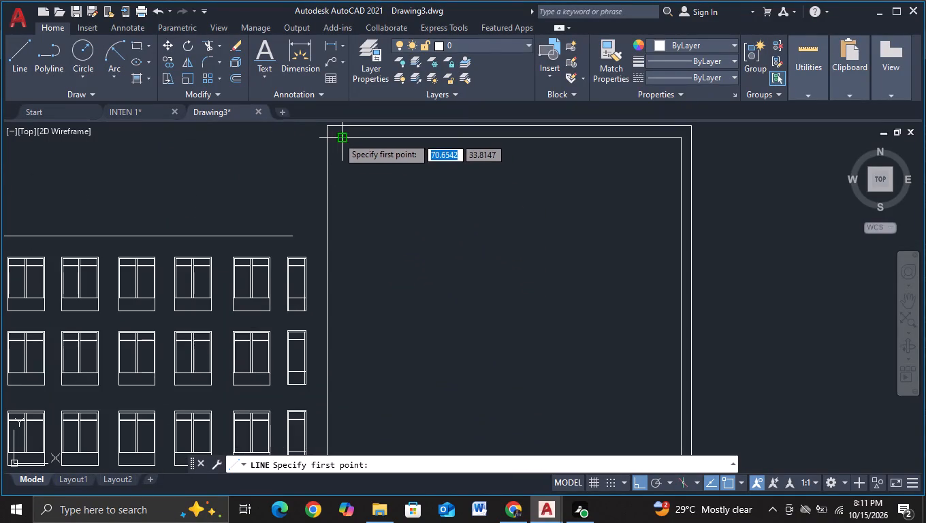
click(337, 137)
middle_drag(352, 253, 360, 176)
scroll(362, 236, down, 1)
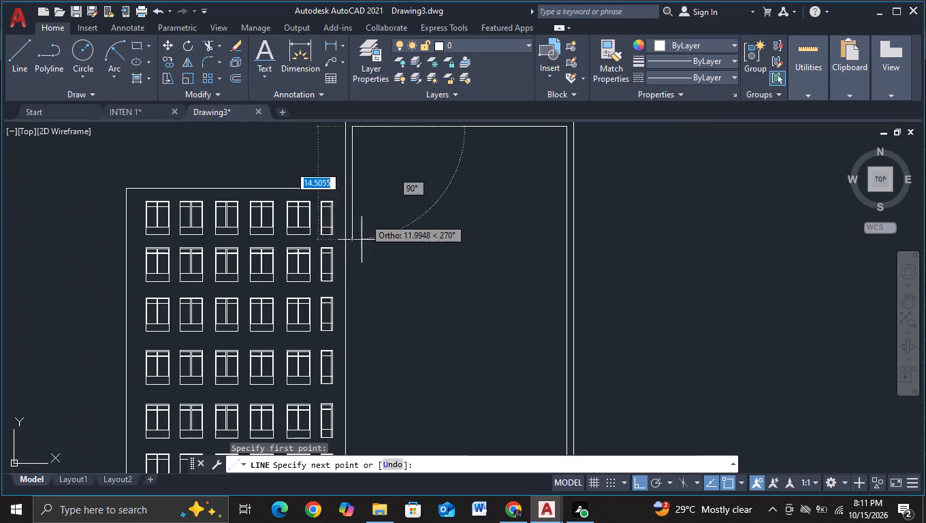
middle_drag(358, 308, 361, 182)
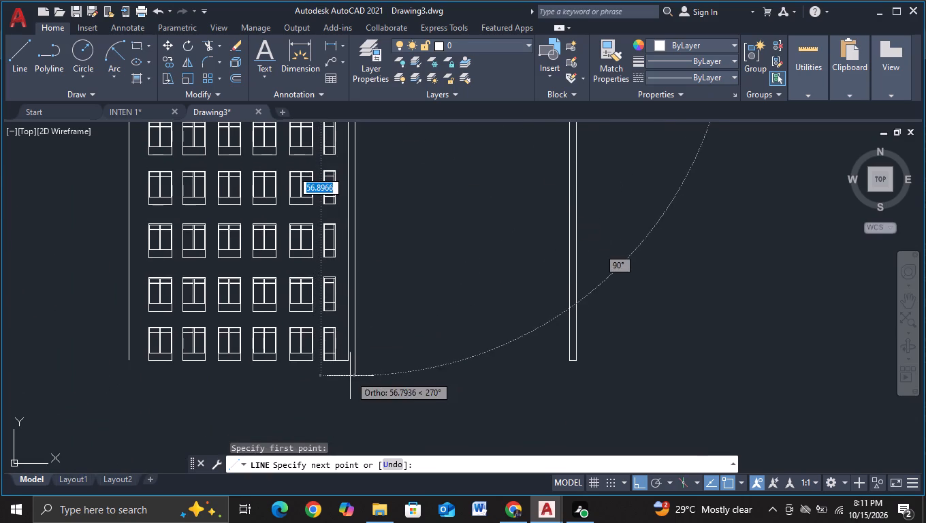
middle_drag(351, 373, 353, 310)
scroll(353, 310, up, 2)
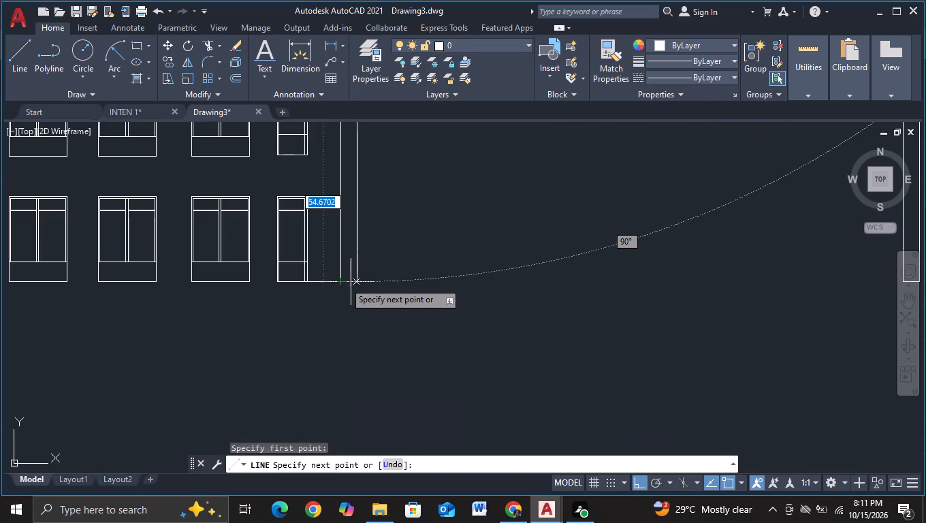
click(357, 282)
click(347, 282)
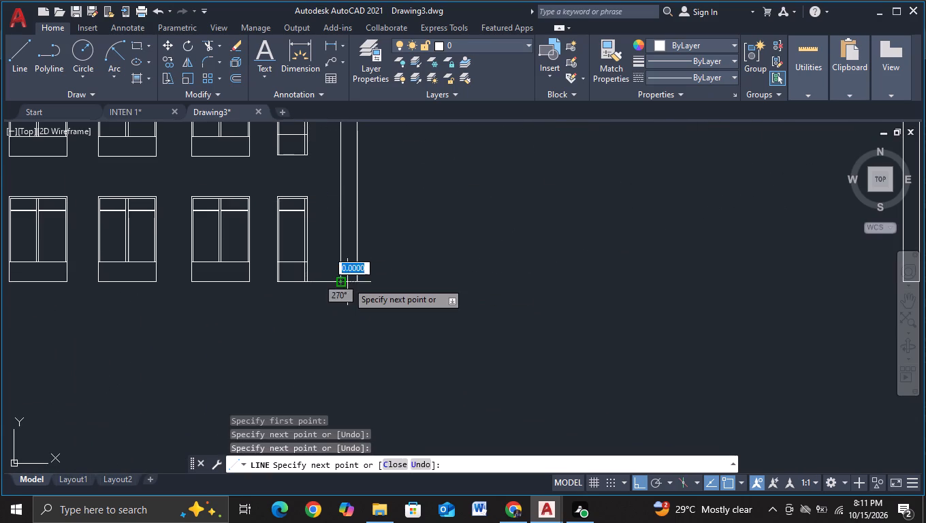
key(Escape)
Trim away the base segment between the lowest half window and the taller block's outer left edge.
scroll(346, 215, down, 2)
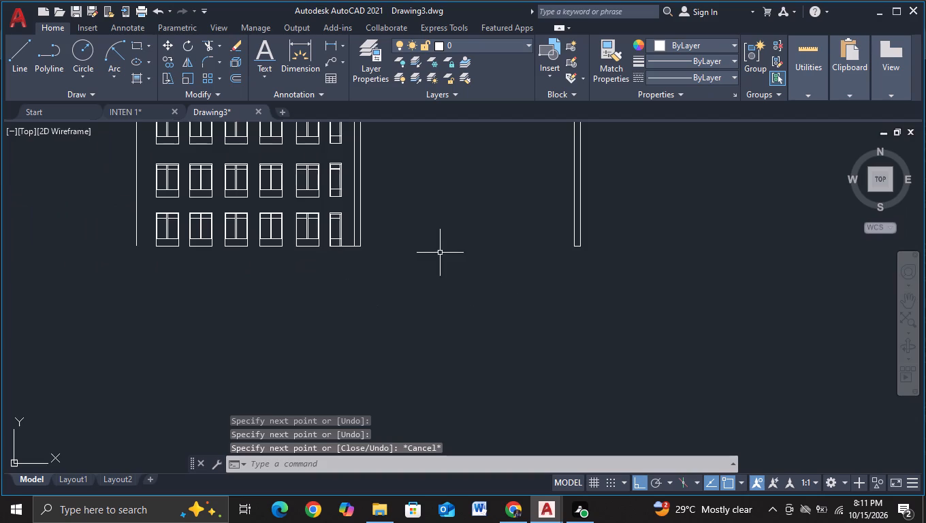
scroll(494, 296, down, 1)
middle_drag(494, 296, 485, 352)
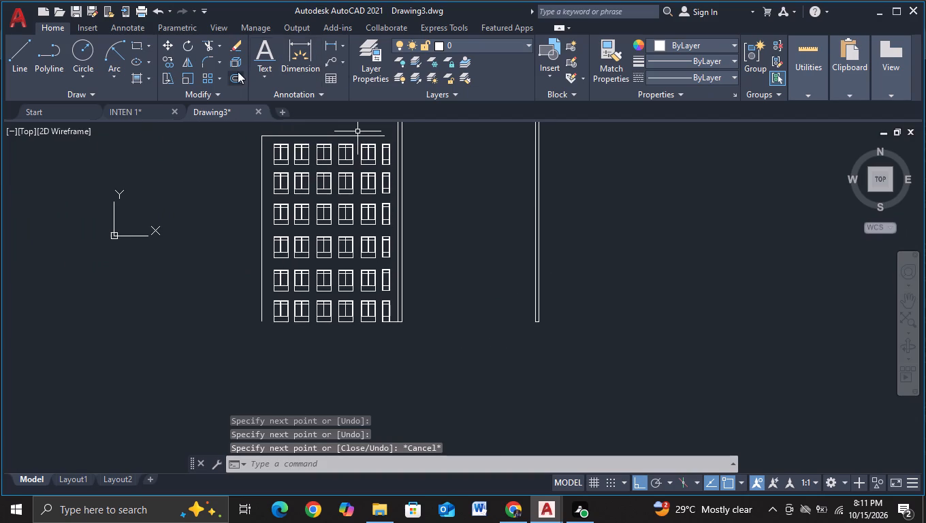
click(208, 42)
scroll(379, 266, up, 1)
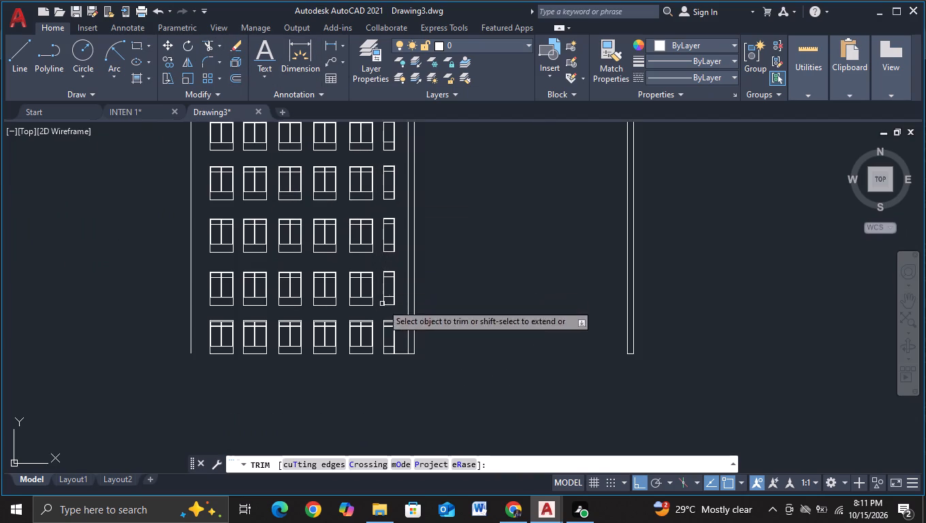
click(400, 354)
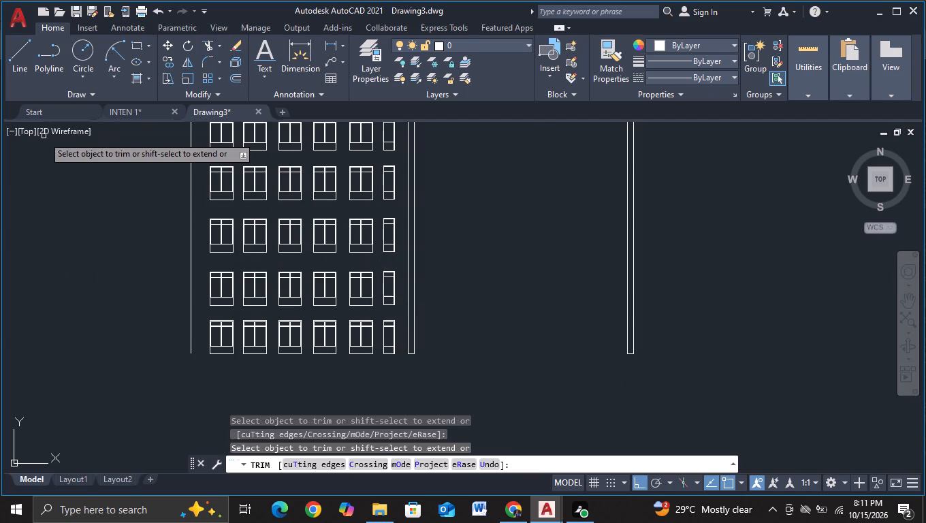
Draw two joined horizontal lines across the taller block just below its inner top edge, the lower one about 44.5 units long.
click(17, 60)
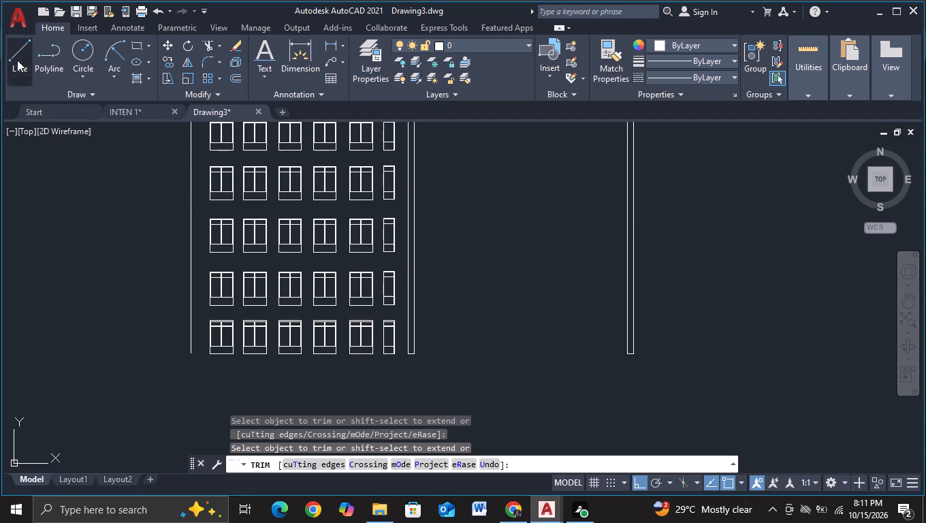
middle_drag(474, 193, 466, 331)
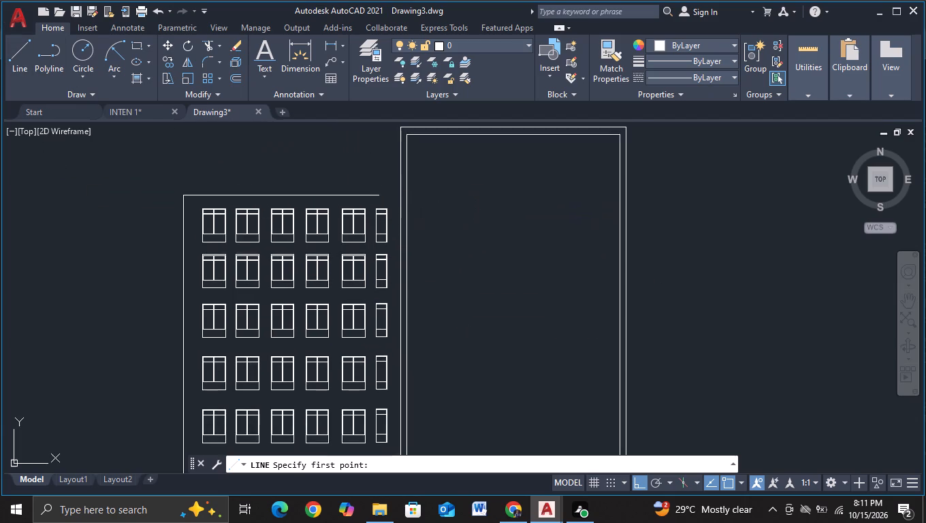
middle_drag(461, 225, 450, 274)
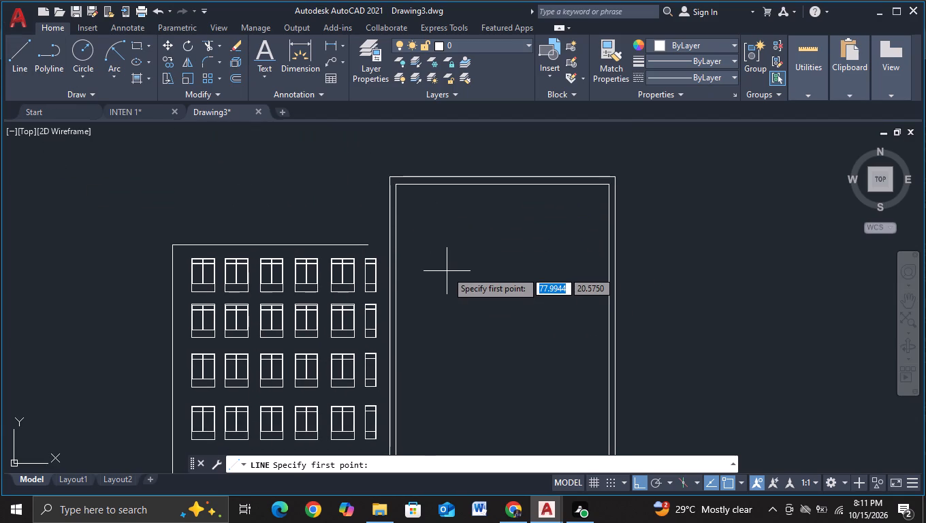
scroll(447, 271, up, 1)
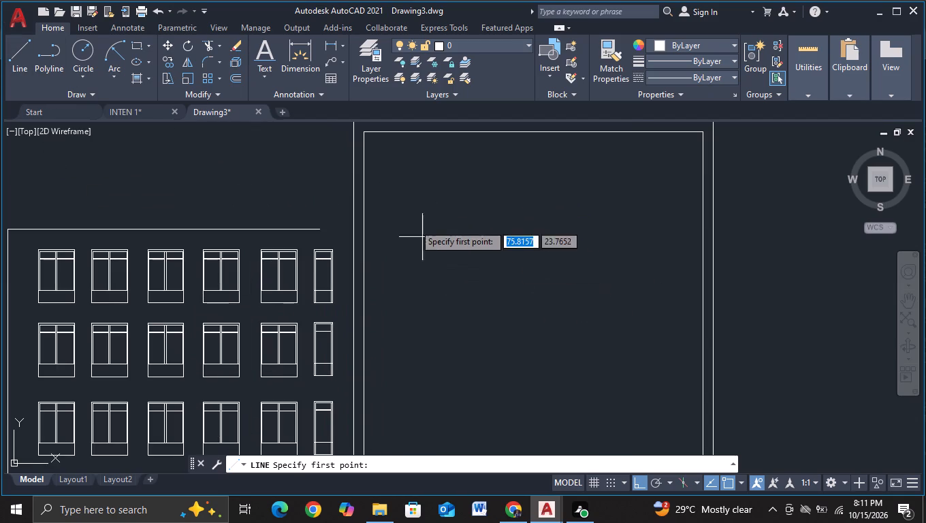
middle_drag(409, 214, 396, 269)
scroll(395, 269, up, 2)
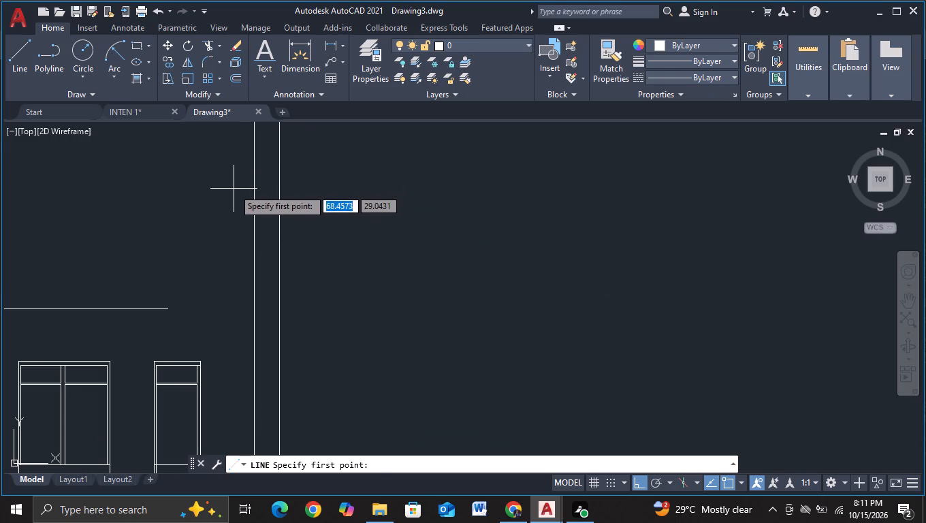
click(234, 189)
scroll(573, 289, down, 2)
middle_drag(573, 289, 231, 218)
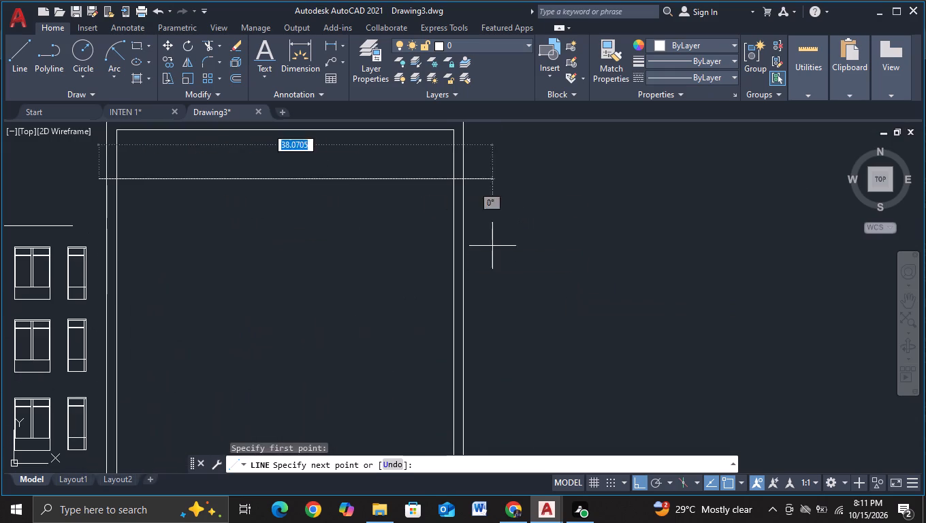
click(513, 247)
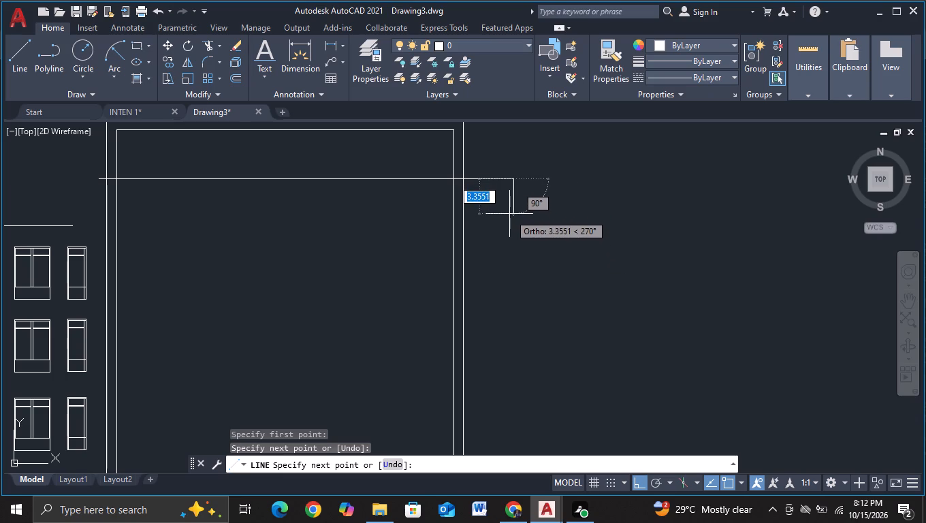
click(509, 208)
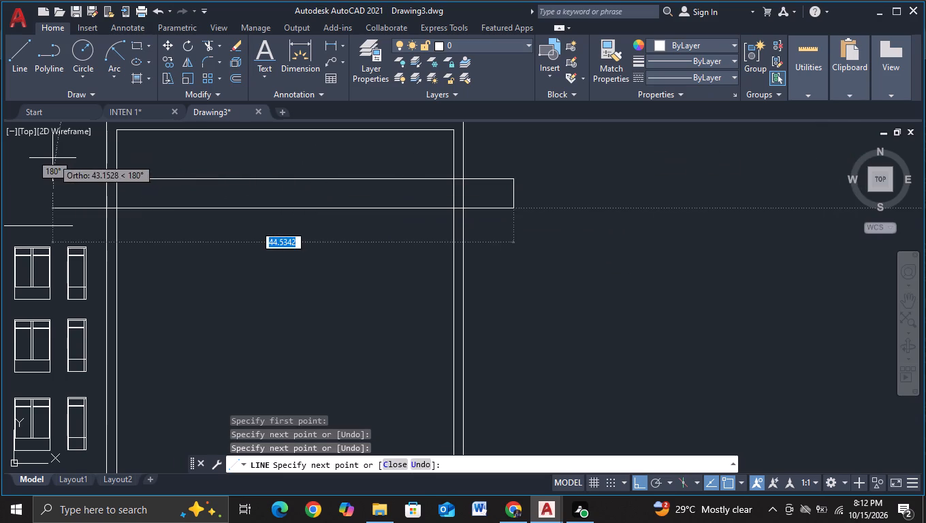
click(52, 158)
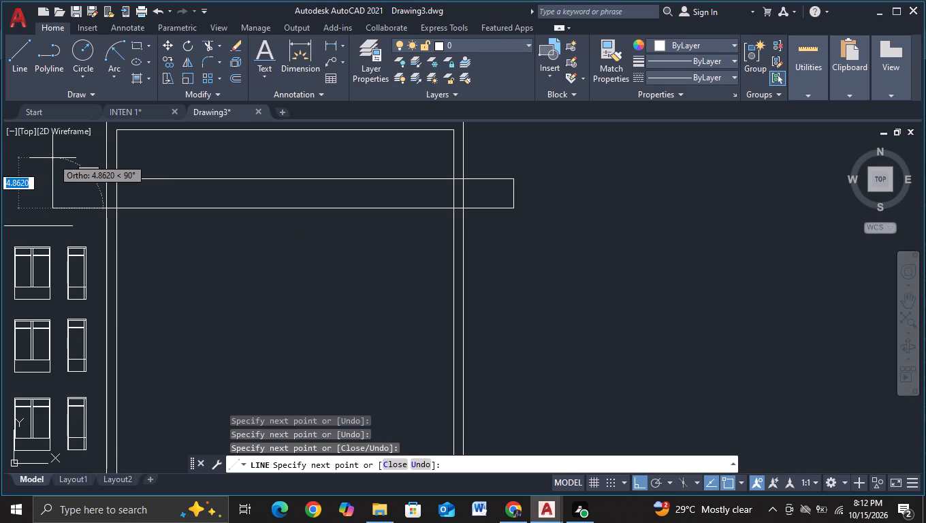
key(Escape)
Trim both horizontal lines back to the taller block's inner left and right edges, removing the short vertical line joining them.
click(212, 45)
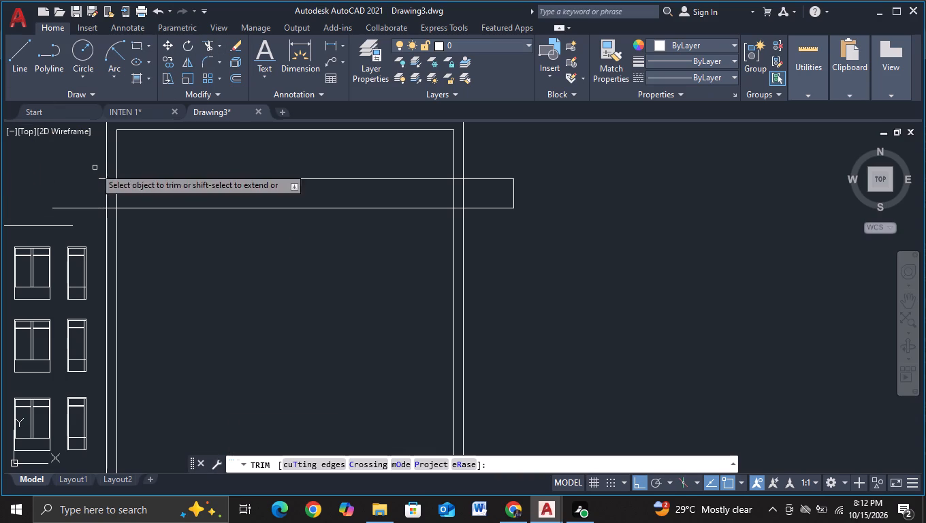
drag(82, 215, 93, 187)
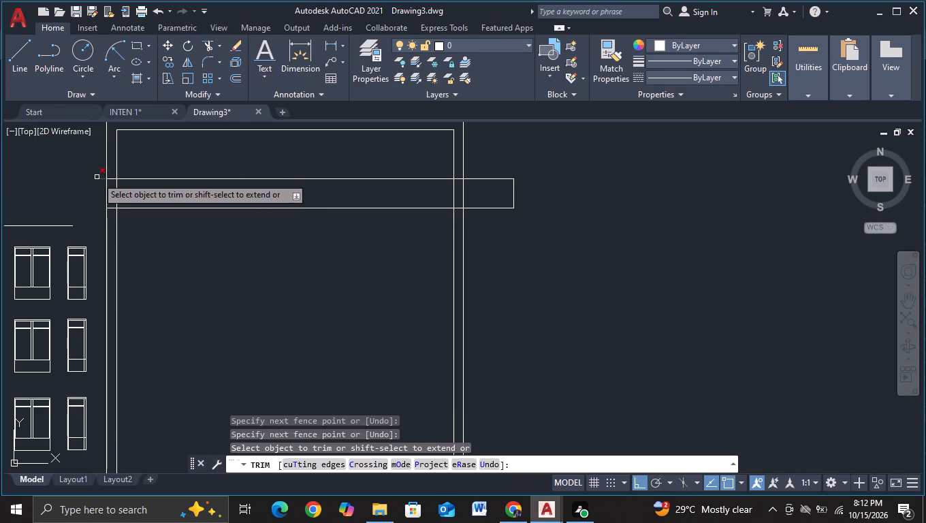
click(97, 177)
click(112, 180)
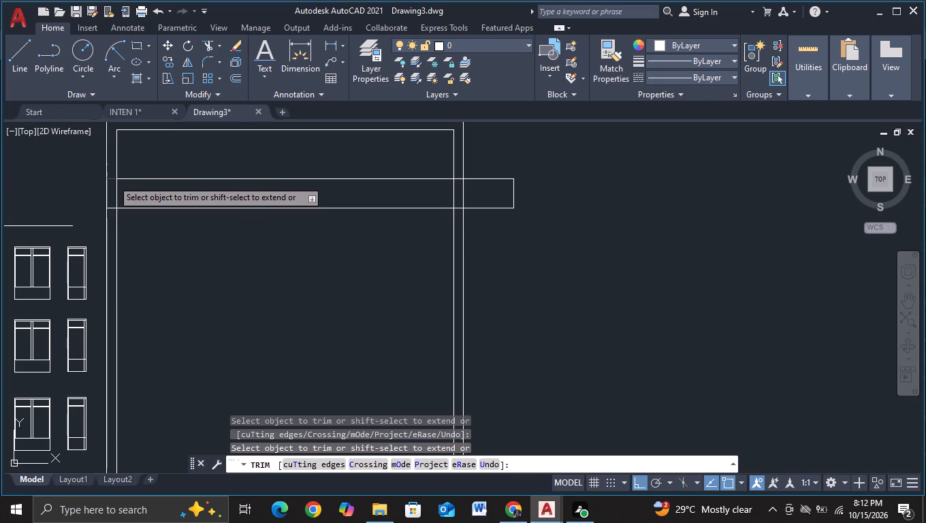
click(109, 207)
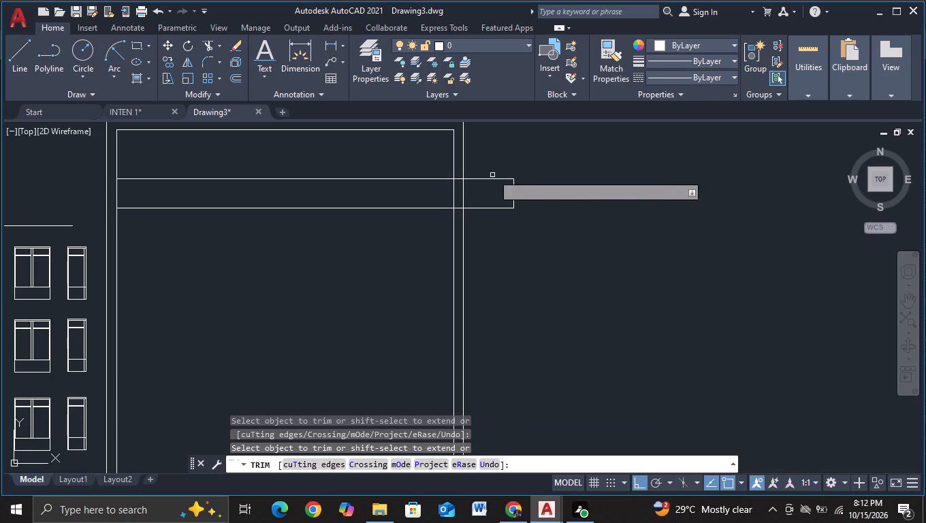
drag(489, 156, 498, 240)
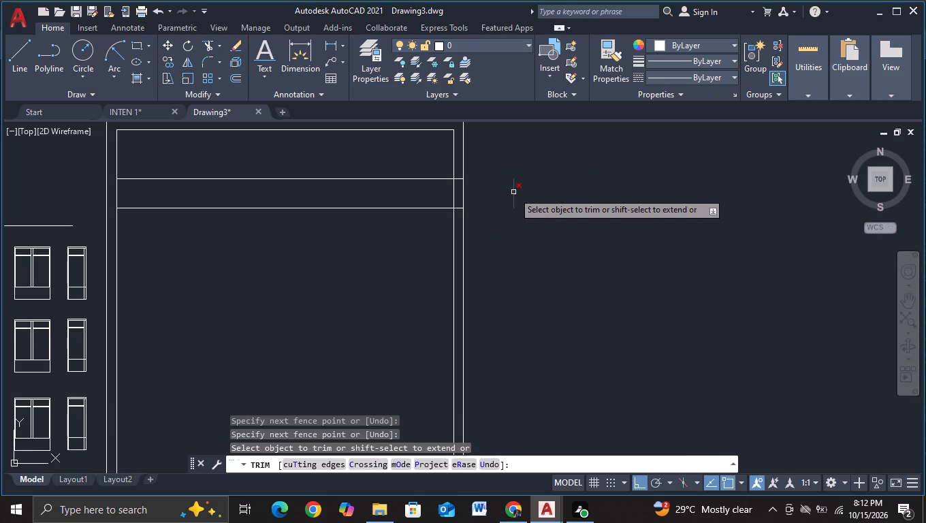
click(513, 192)
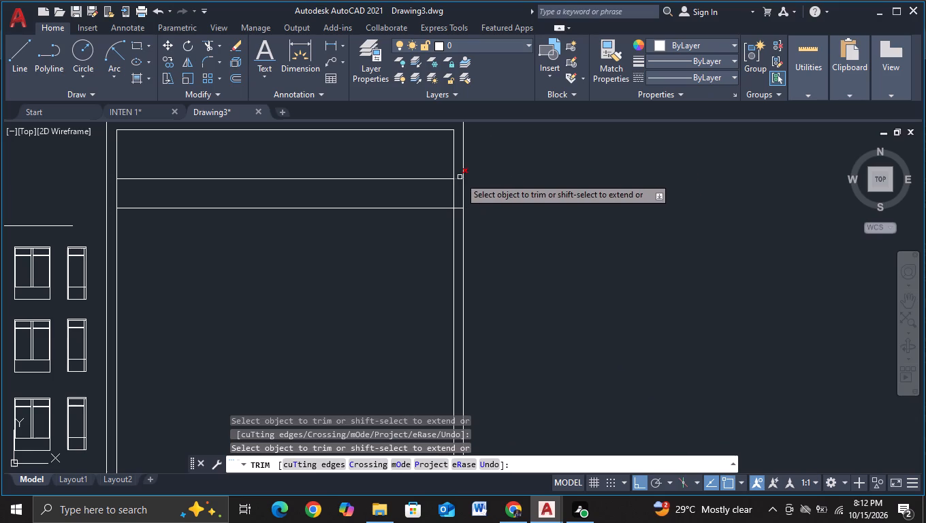
click(460, 177)
click(462, 208)
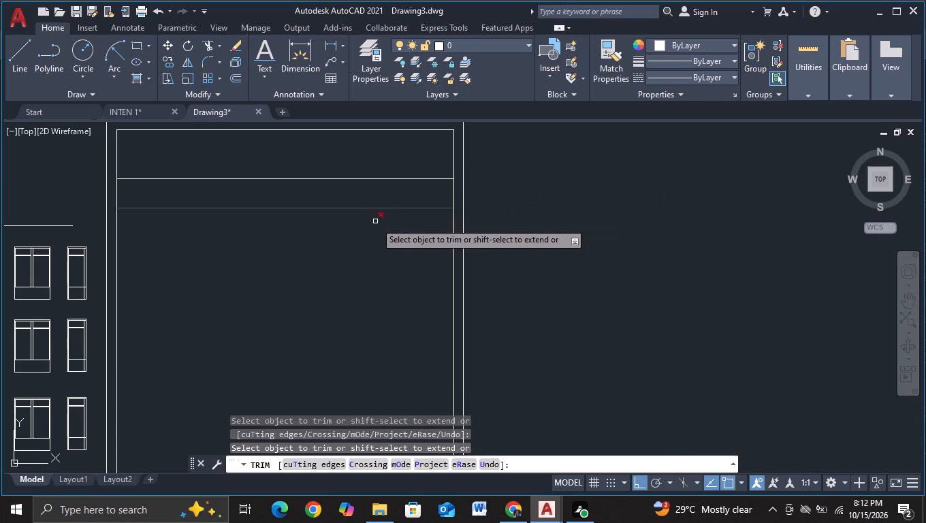
Continue the window block's top edge with a line, trimmed off at the taller block's outer left edge.
scroll(374, 222, down, 2)
middle_drag(350, 279, 426, 278)
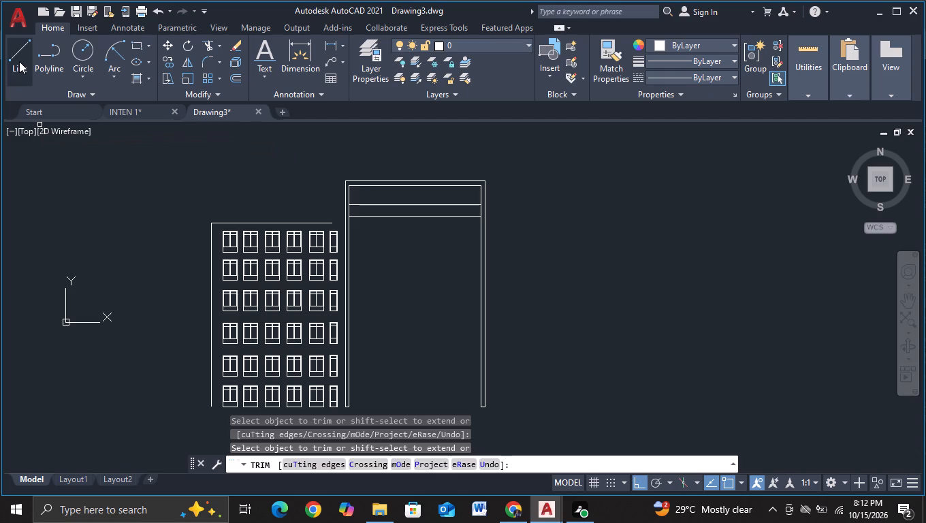
click(19, 61)
scroll(297, 251, up, 2)
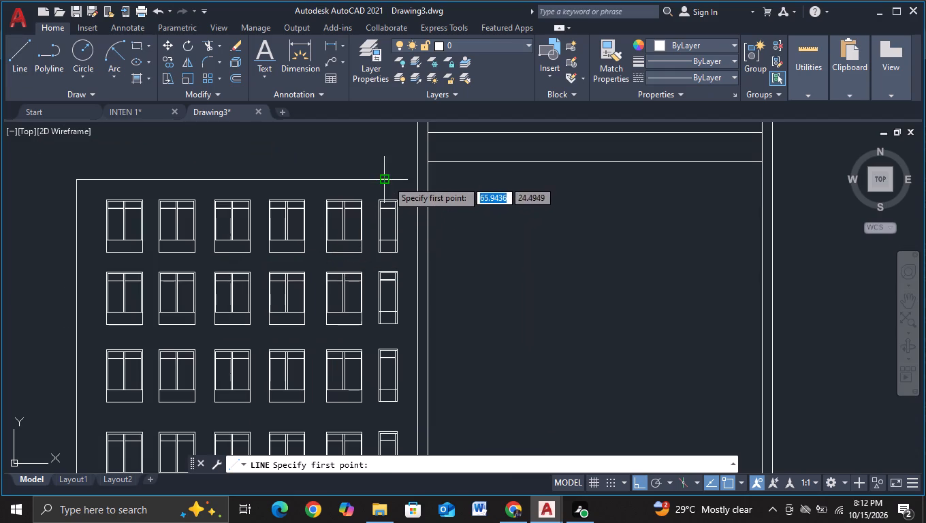
click(387, 180)
click(534, 193)
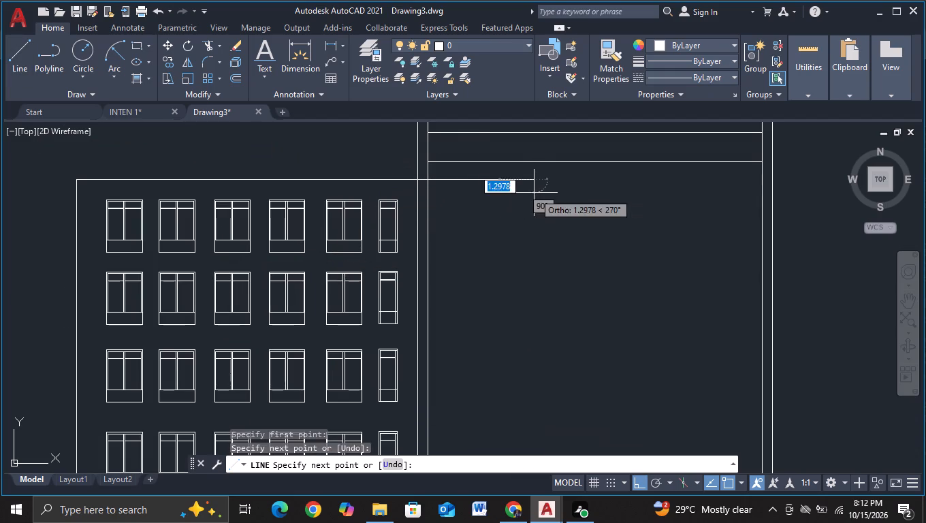
key(Escape)
click(200, 39)
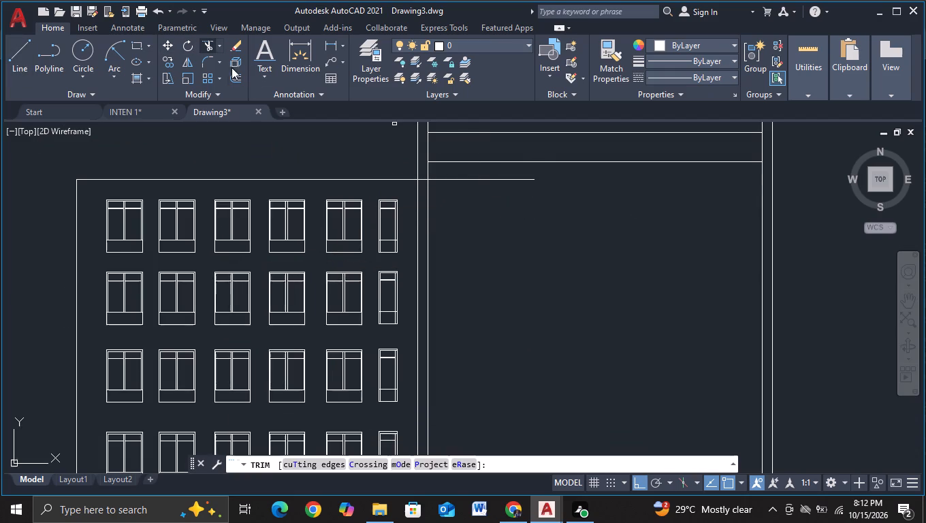
click(422, 178)
click(453, 178)
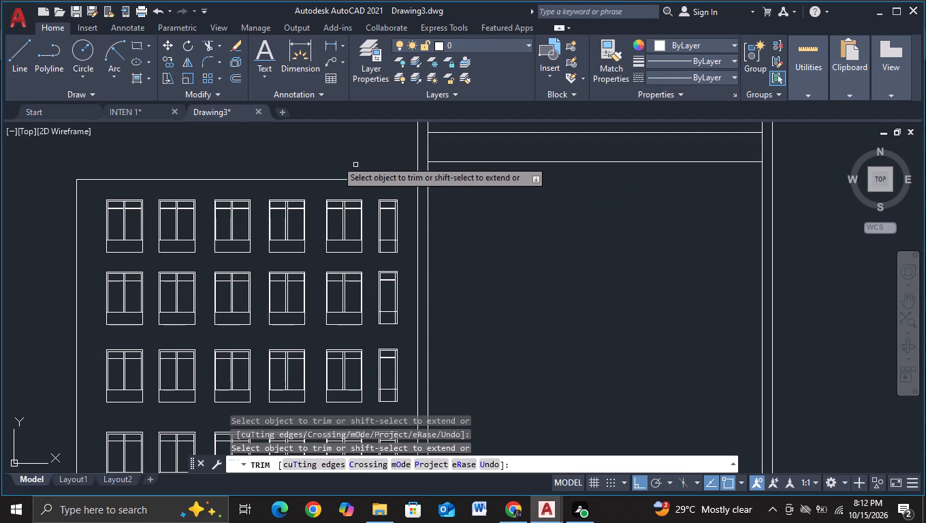
Draw a vertical line near the taller block's inner left edge, from above the inner top edge to below the upper horizontal line.
scroll(319, 157, down, 1)
middle_drag(335, 157, 238, 192)
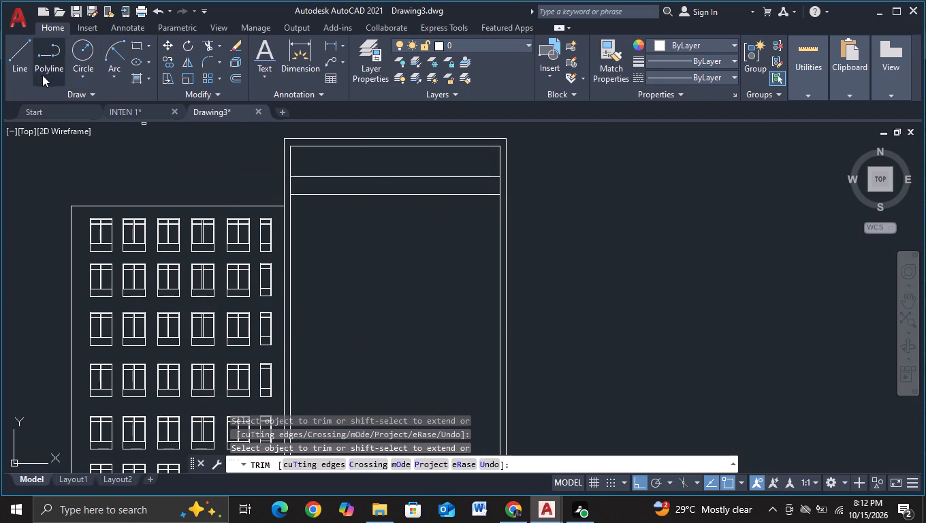
click(32, 72)
scroll(342, 203, up, 2)
middle_drag(302, 185, 302, 190)
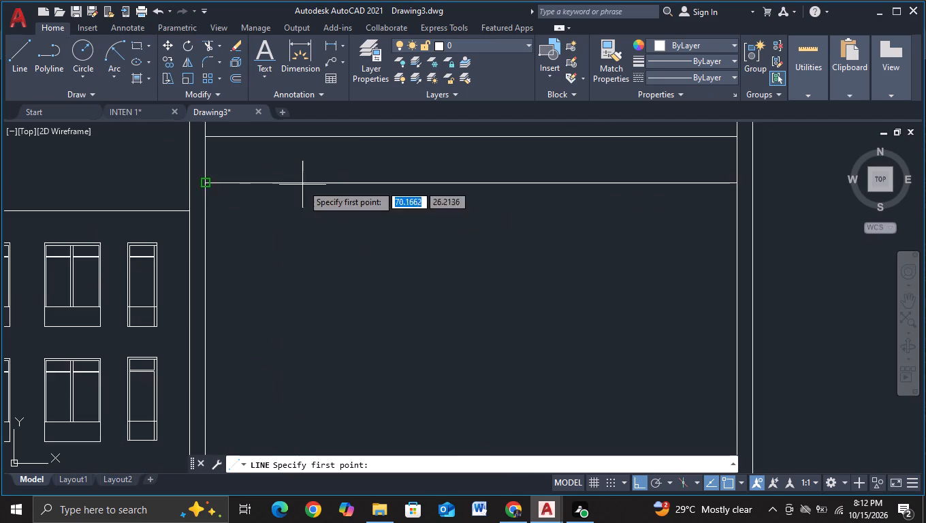
middle_drag(302, 190, 336, 308)
scroll(319, 308, up, 2)
middle_drag(244, 242, 278, 332)
scroll(278, 330, down, 1)
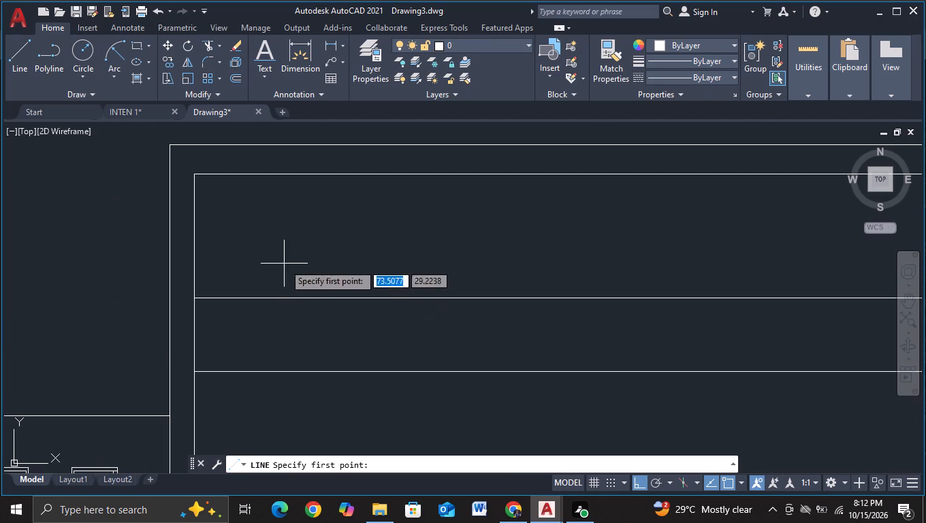
click(286, 158)
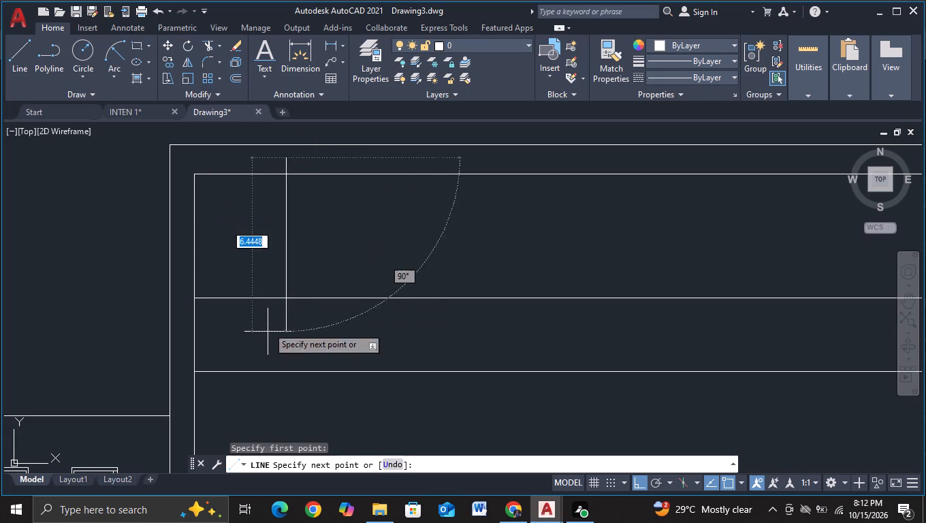
click(269, 340)
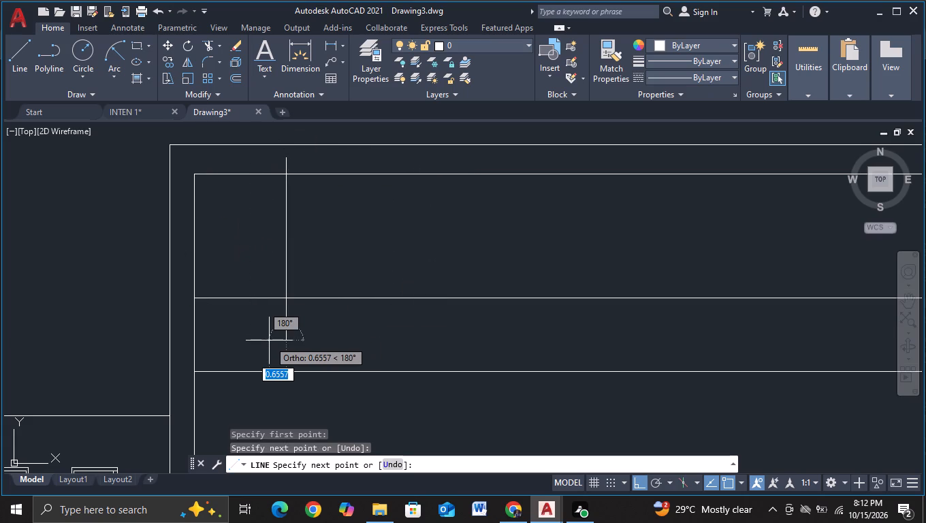
key(Escape)
Trim the vertical line's ends so it spans only from the inner top edge to the upper horizontal line.
click(210, 50)
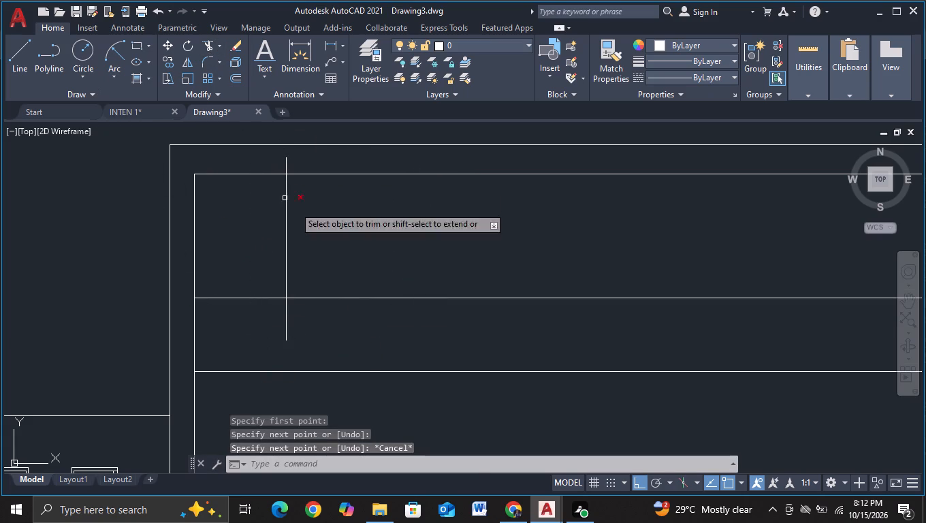
click(285, 161)
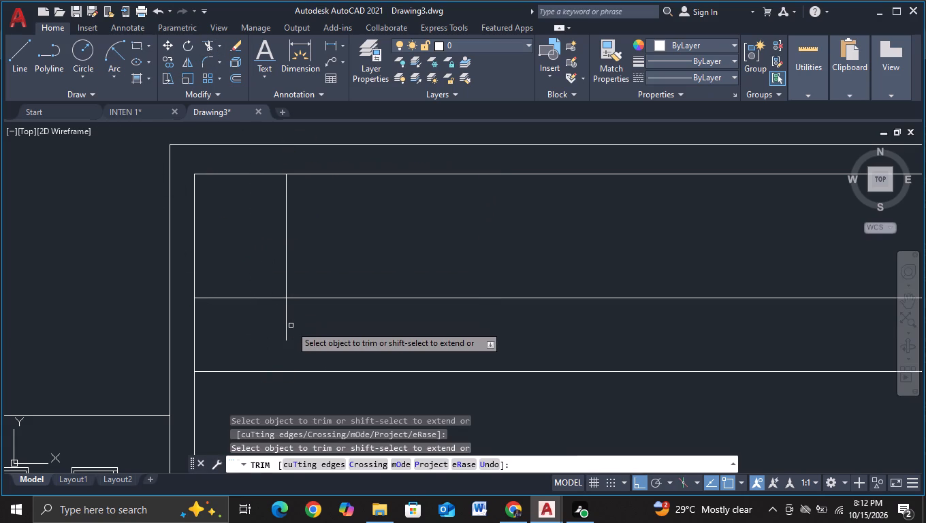
click(285, 325)
Remove the lower of the two horizontal lines inside the taller block with Trim.
scroll(293, 315, down, 2)
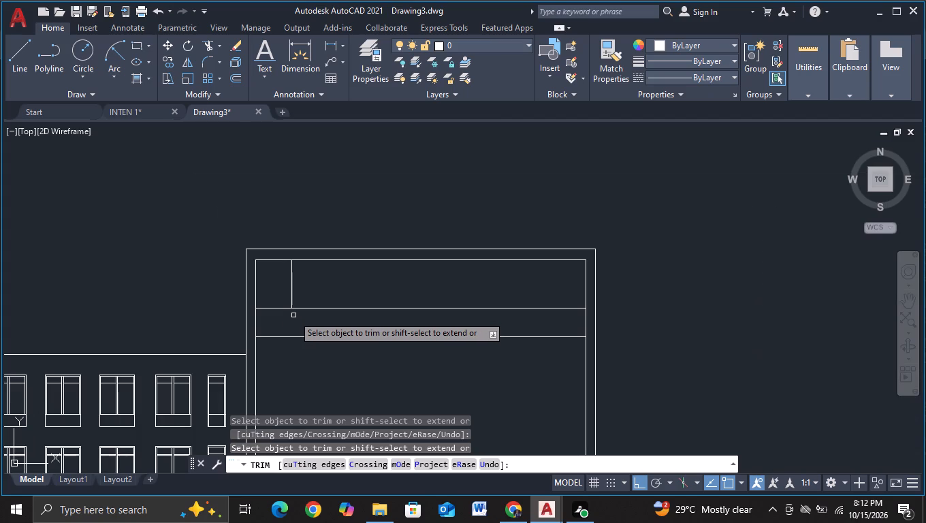
scroll(323, 321, down, 1)
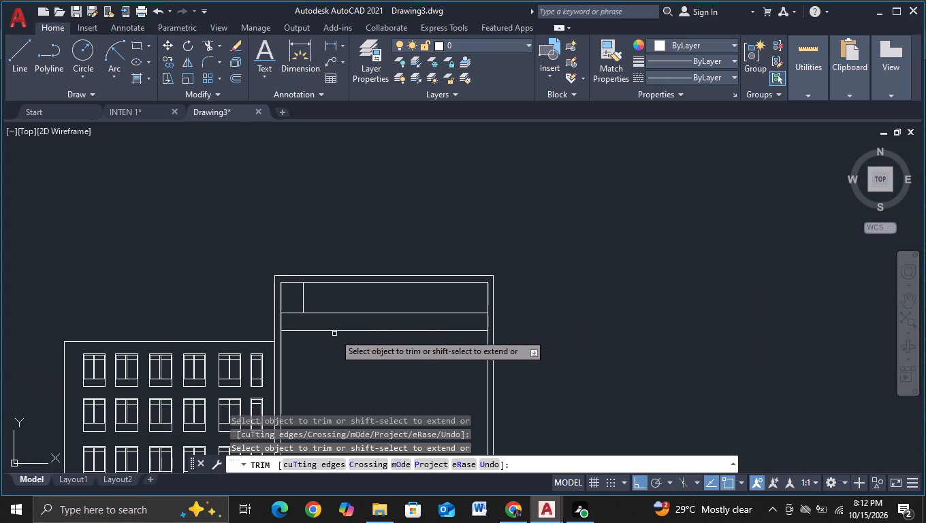
click(336, 332)
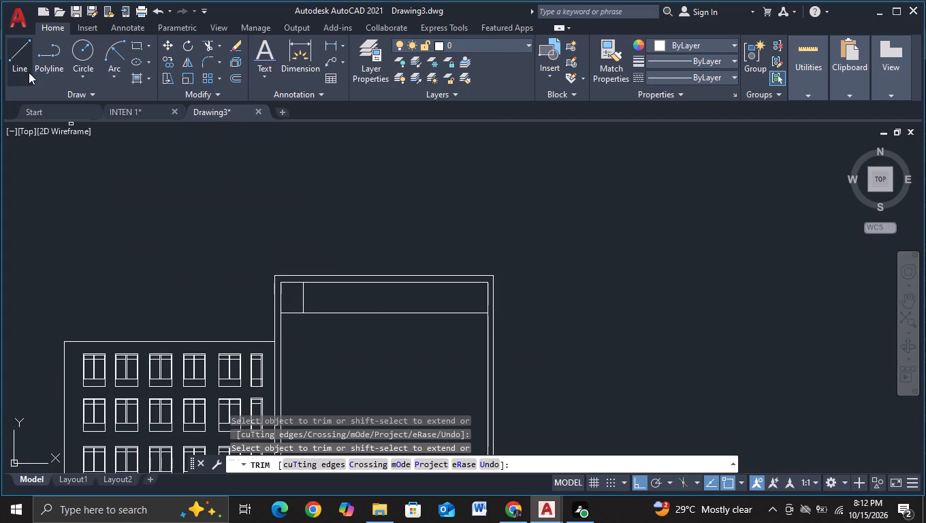
Draw a new horizontal line a little below the remaining one, from just outside the inner left edge past the outer right edge.
click(29, 72)
scroll(272, 285, up, 2)
middle_drag(316, 415, 323, 360)
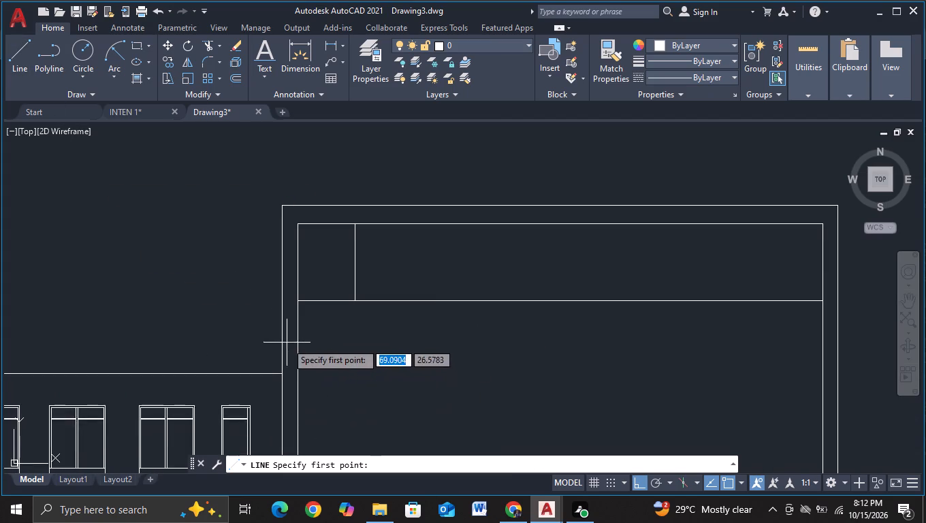
scroll(289, 344, up, 2)
click(296, 314)
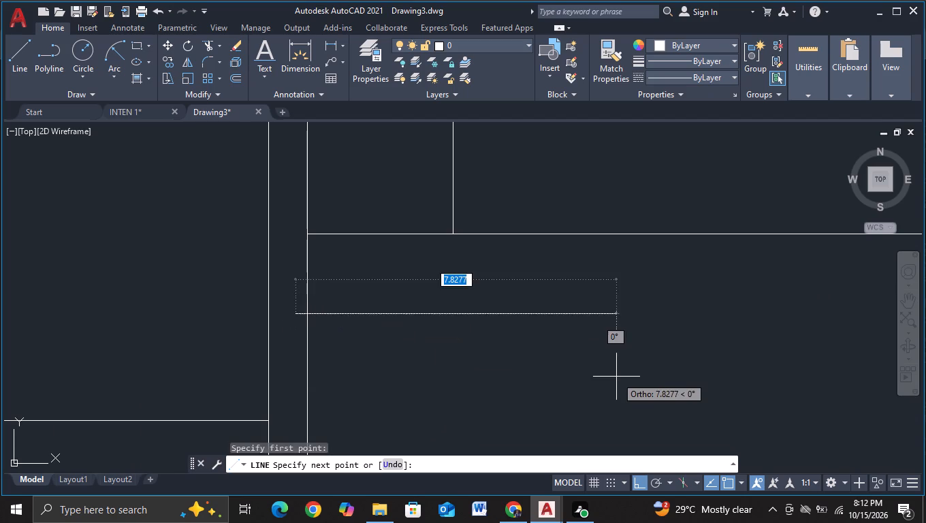
scroll(616, 377, down, 3)
middle_drag(616, 377, 333, 333)
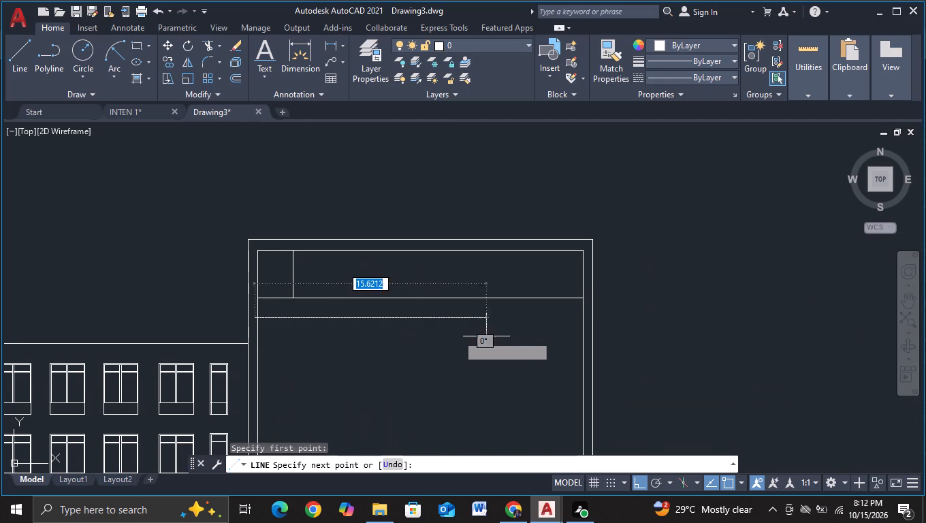
click(612, 333)
key(Escape)
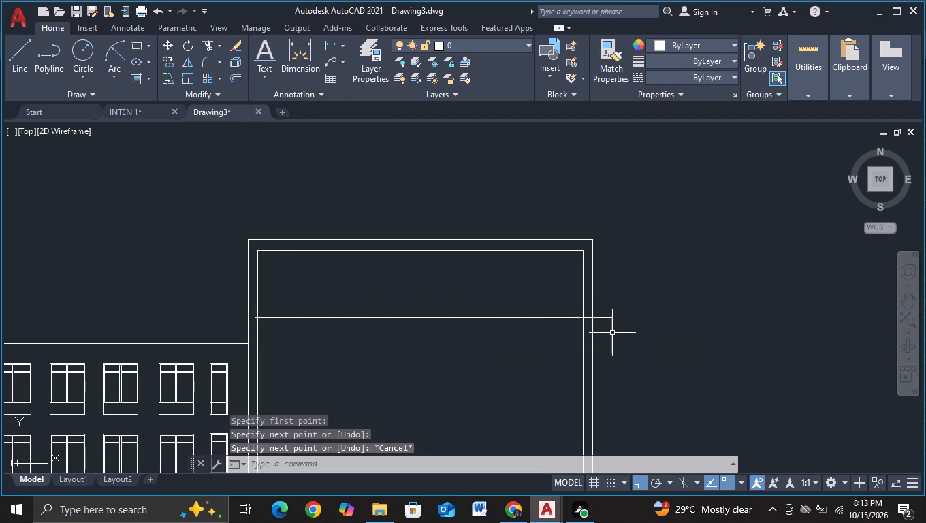
Trim both ends of the new horizontal line so it spans only between the taller block's inner side edges.
click(206, 48)
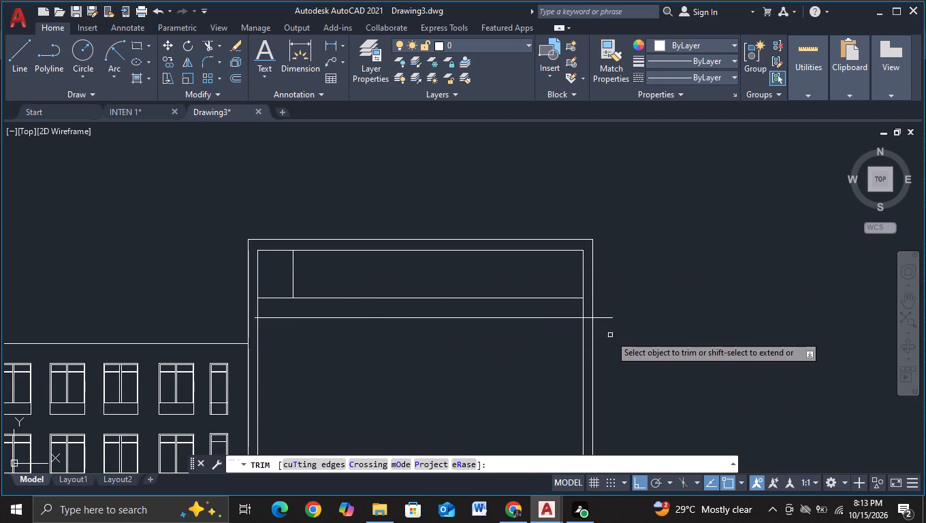
click(588, 317)
drag(606, 311, 607, 321)
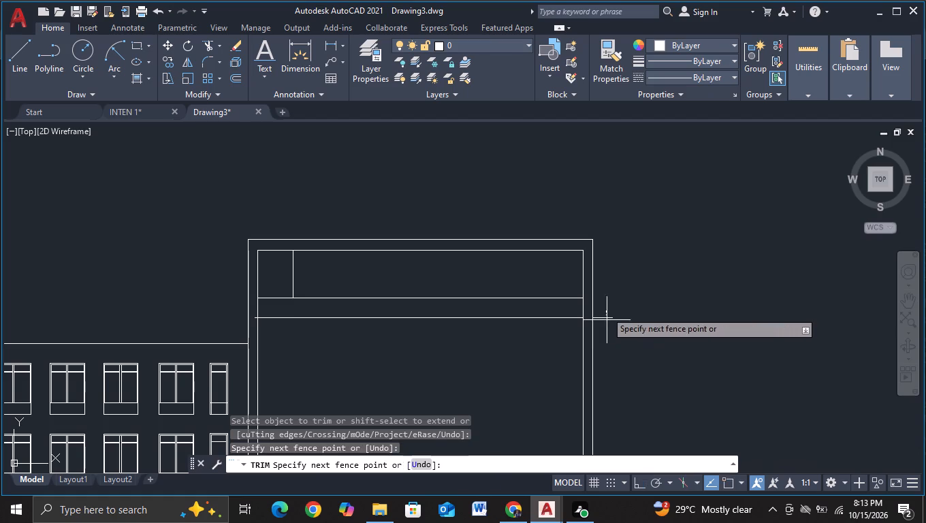
drag(607, 321, 607, 334)
scroll(239, 311, up, 2)
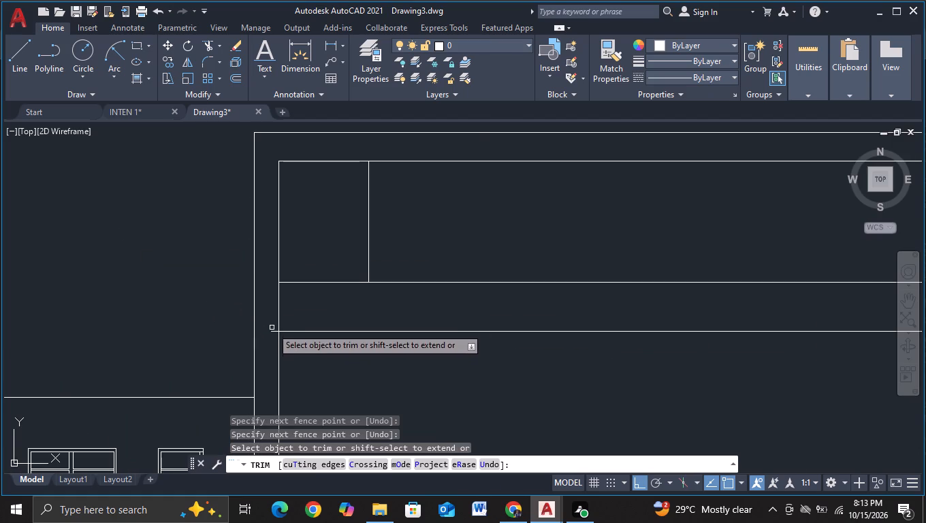
click(273, 332)
scroll(366, 364, down, 1)
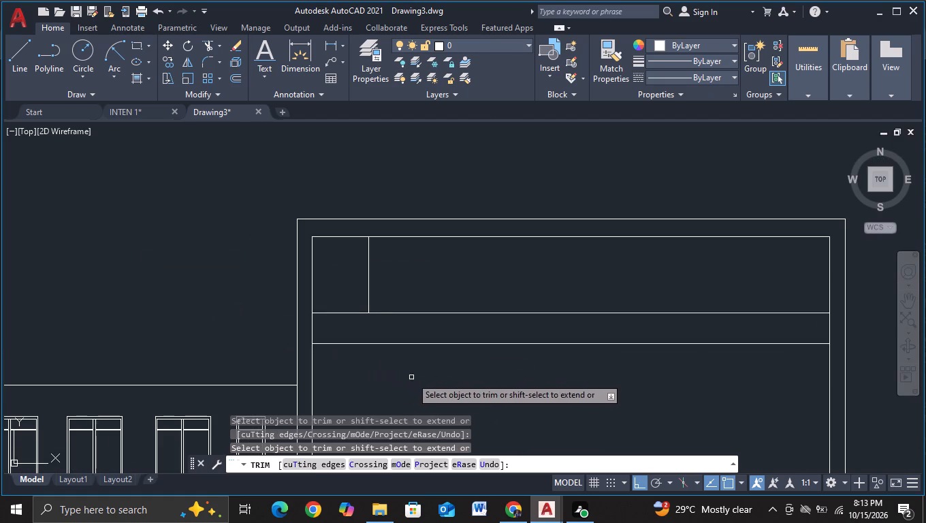
key(Escape)
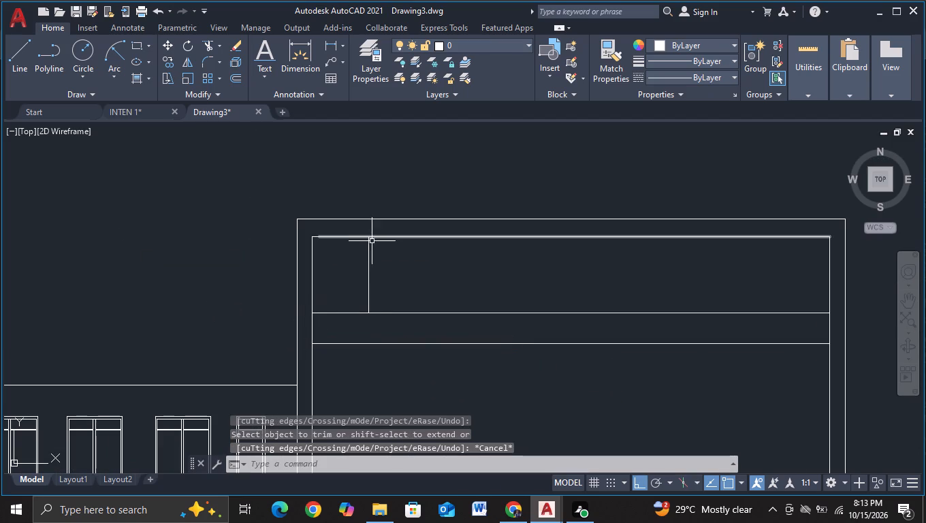
Copy the vertical line in the taller block's top band nine times to the right, spaced about 3 units apart.
click(369, 264)
key(c)
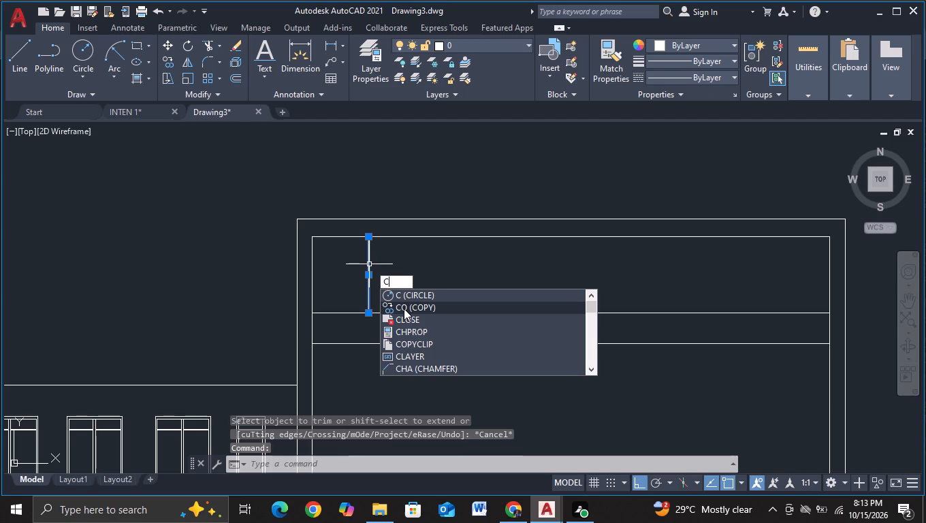
click(412, 304)
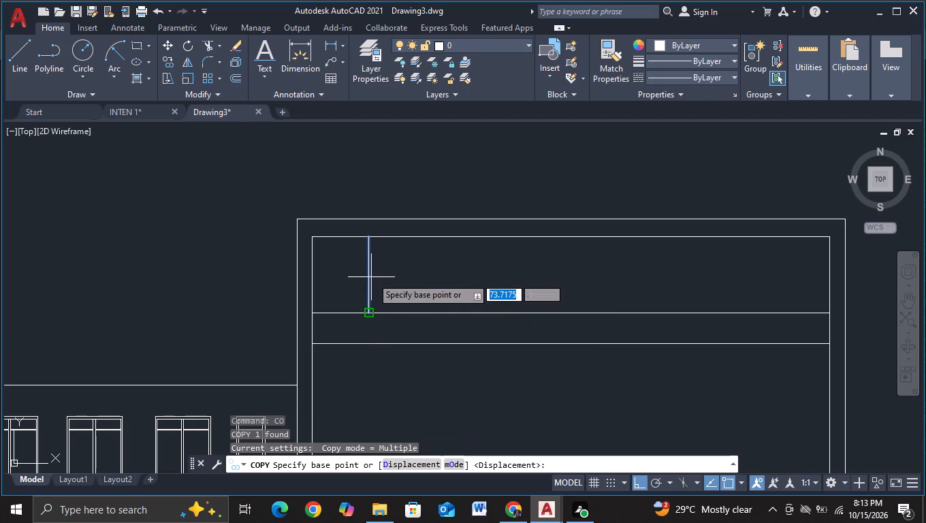
click(370, 274)
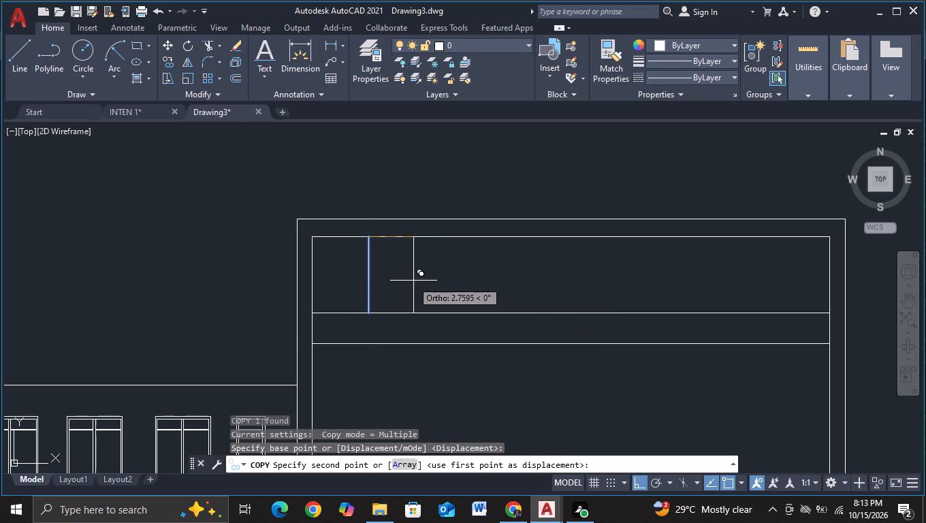
click(419, 284)
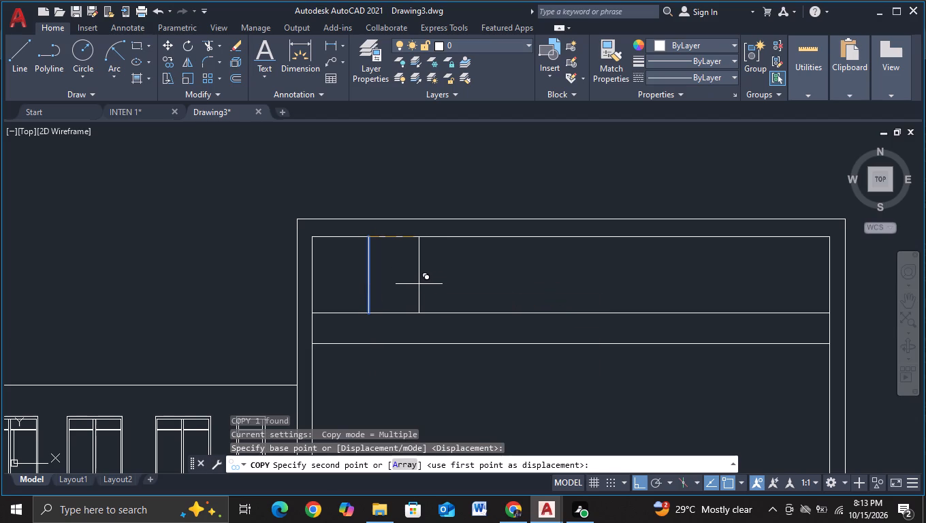
click(468, 289)
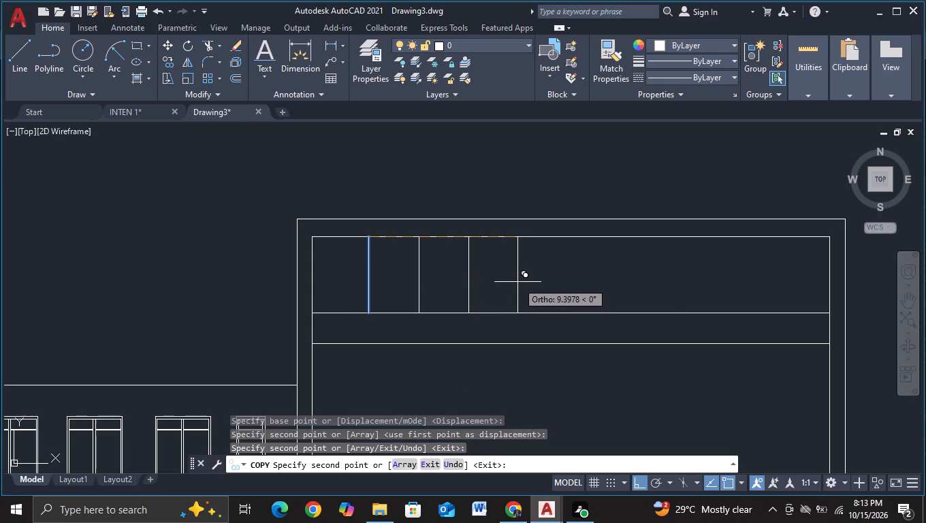
click(520, 282)
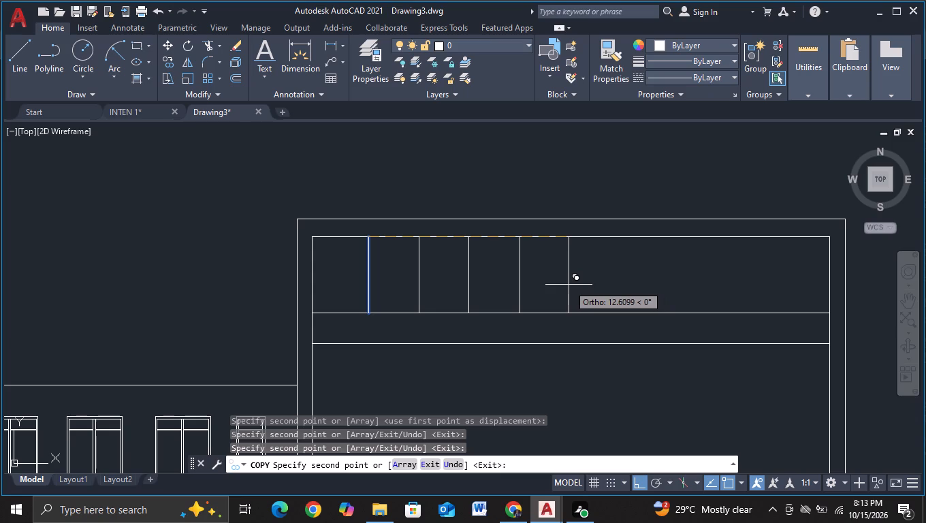
click(569, 285)
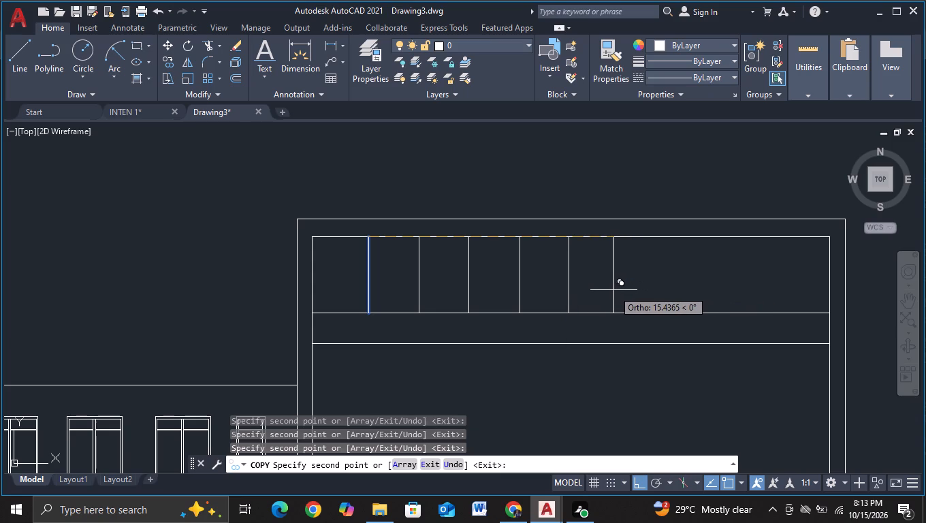
click(614, 290)
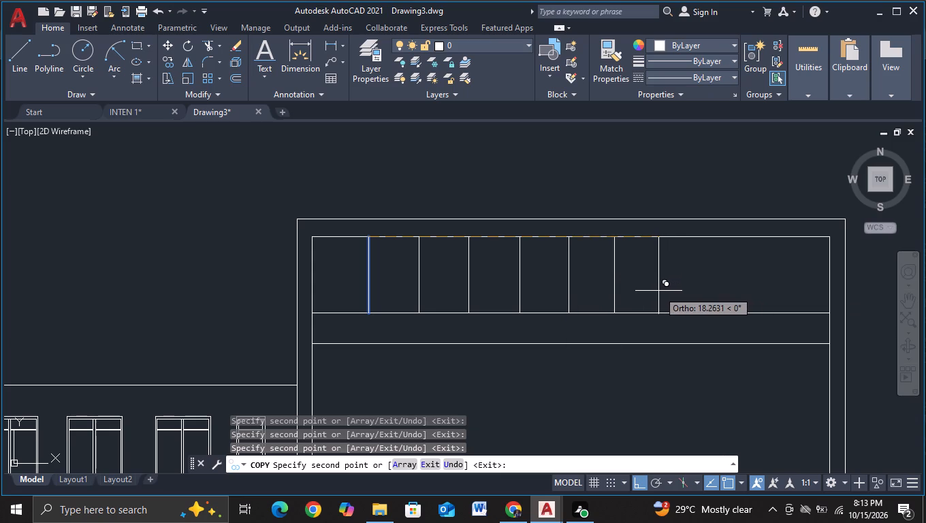
click(659, 291)
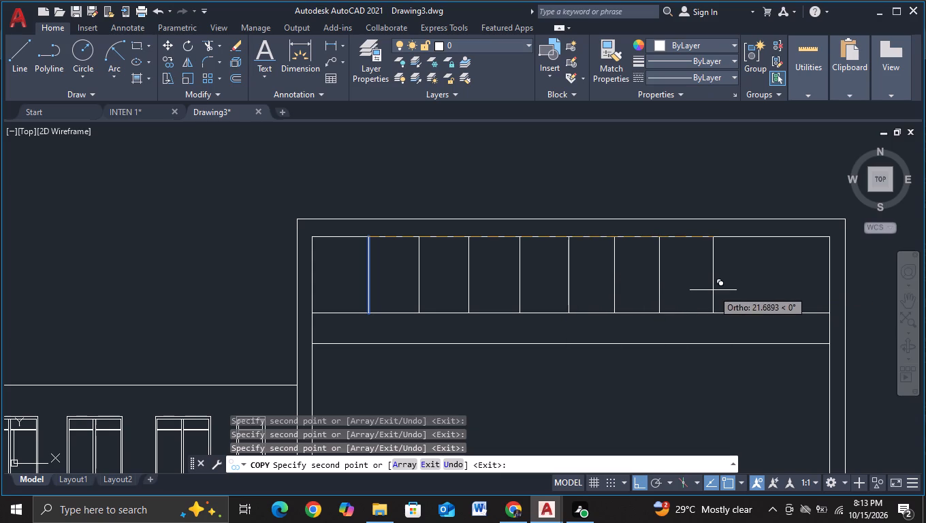
click(701, 290)
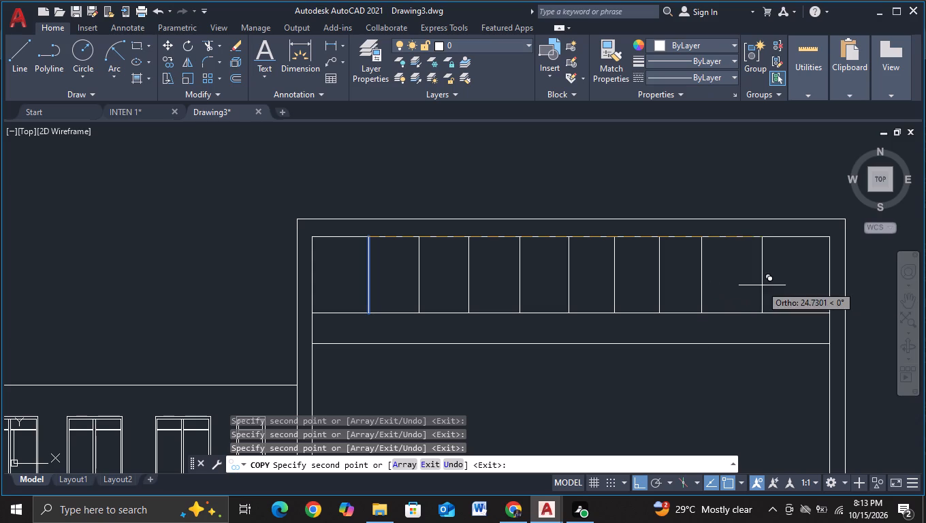
click(746, 287)
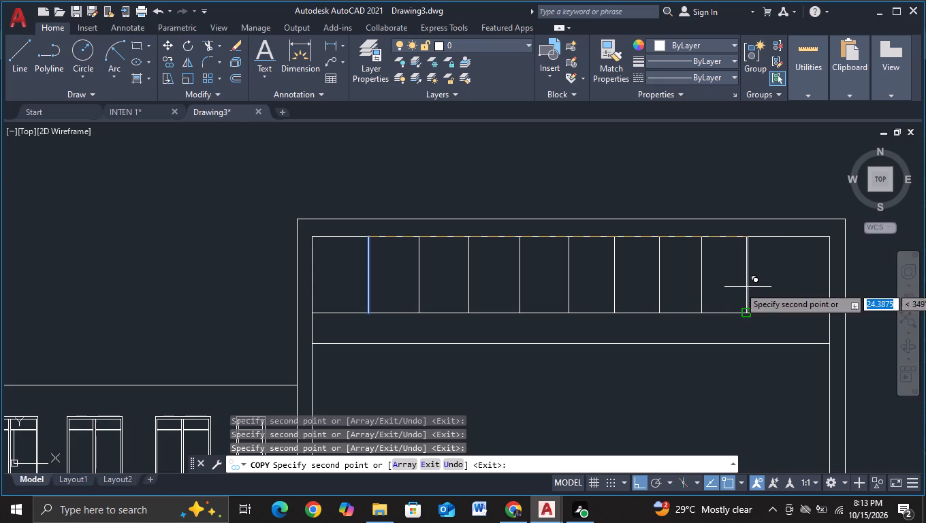
click(786, 292)
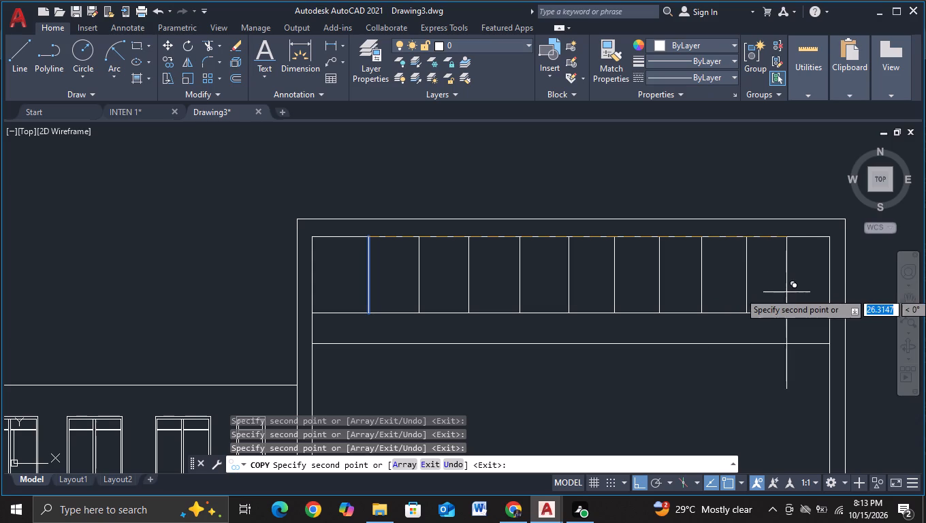
key(Escape)
Draw a third horizontal line below the narrow band, from just outside the taller block's outer left edge past its outer right edge.
scroll(786, 298, down, 2)
middle_drag(778, 363, 769, 312)
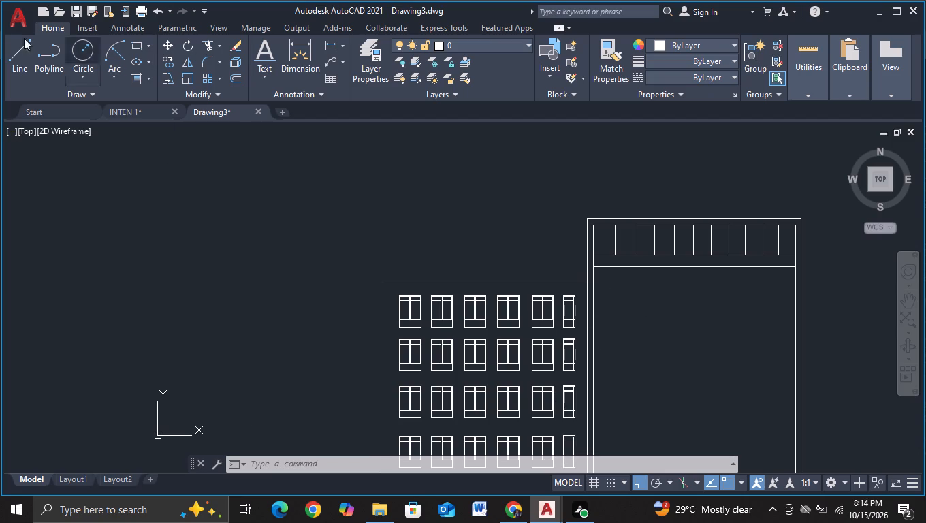
click(16, 66)
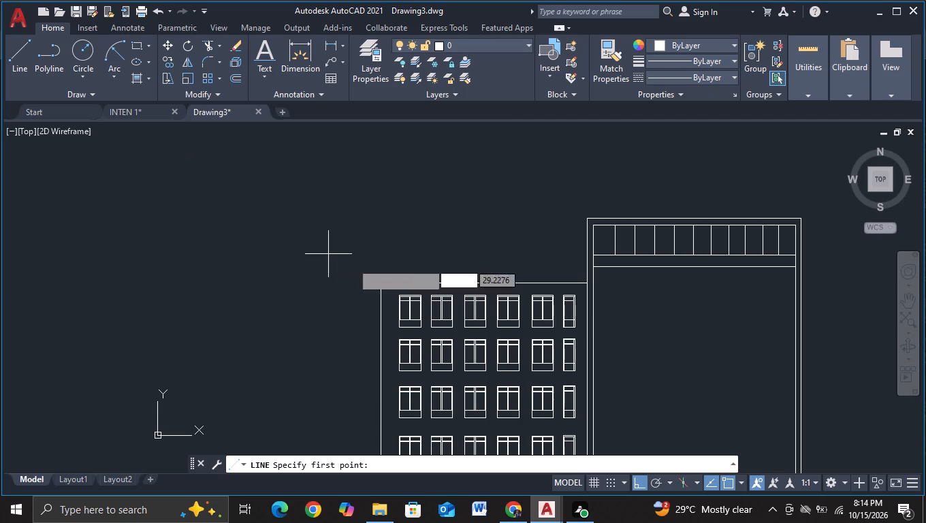
middle_drag(661, 340, 586, 340)
scroll(502, 318, up, 2)
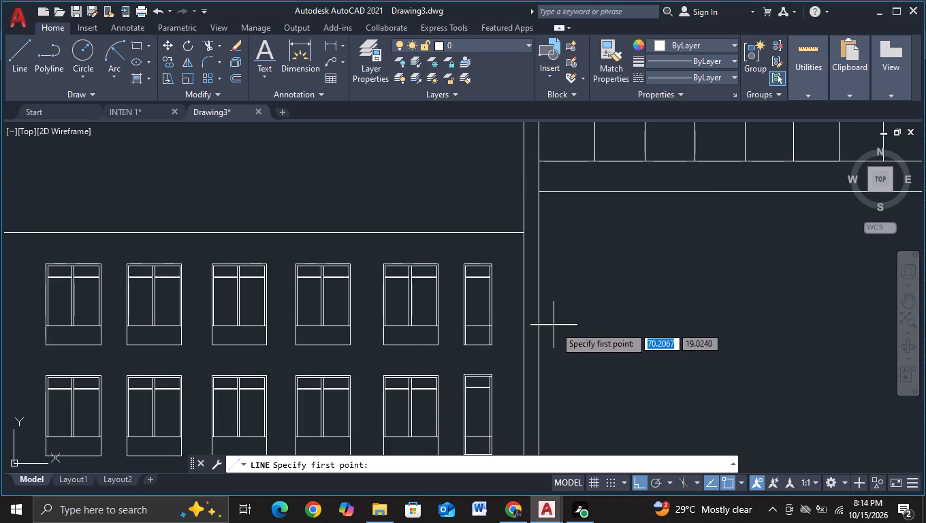
middle_drag(560, 336, 479, 319)
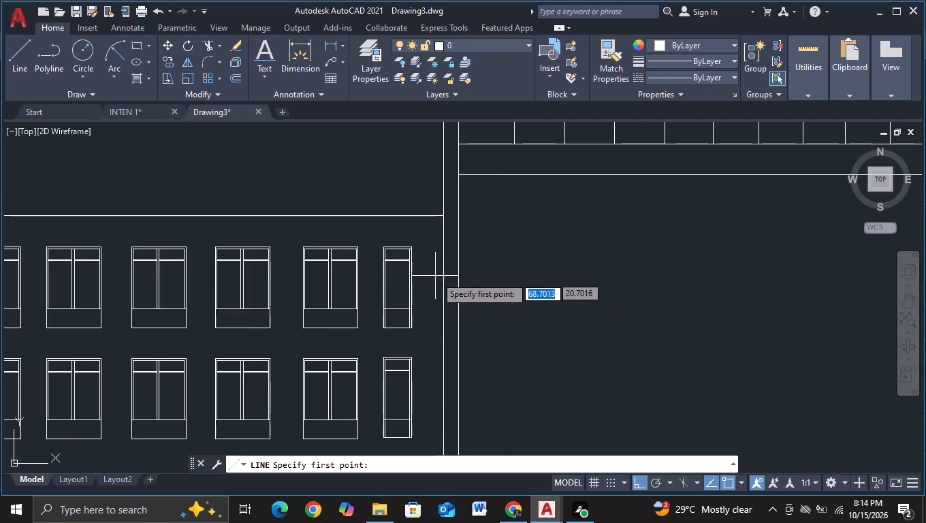
click(436, 266)
middle_drag(831, 289, 529, 287)
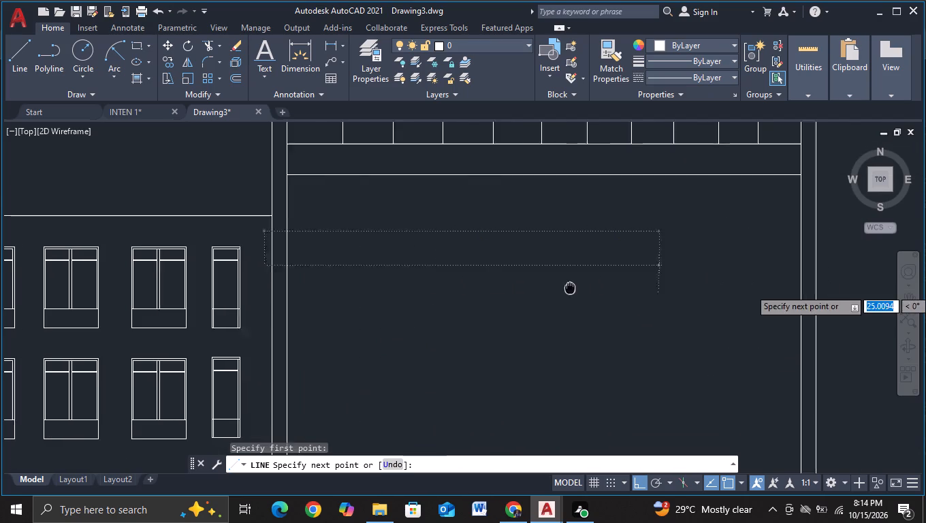
middle_drag(529, 287, 387, 283)
click(654, 286)
key(Escape)
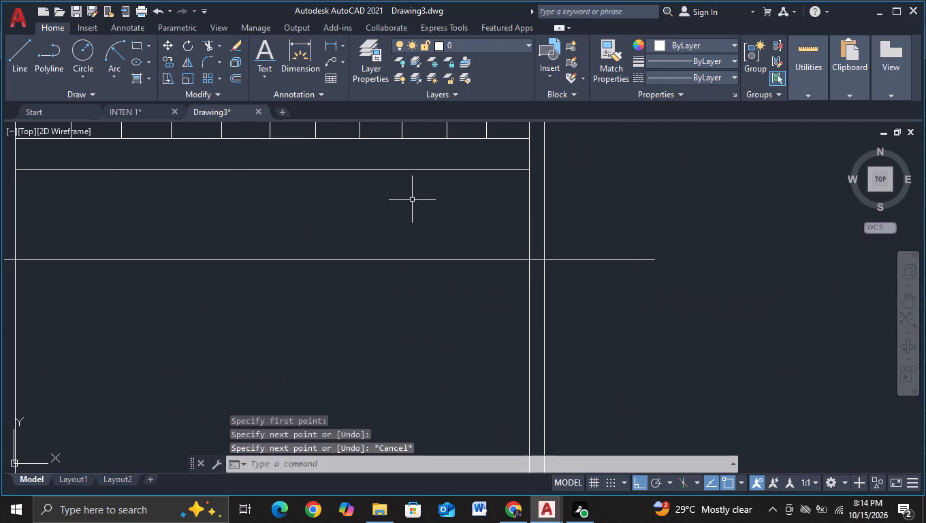
Trim both ends of the third horizontal line back to the taller block's inner side edges.
click(210, 46)
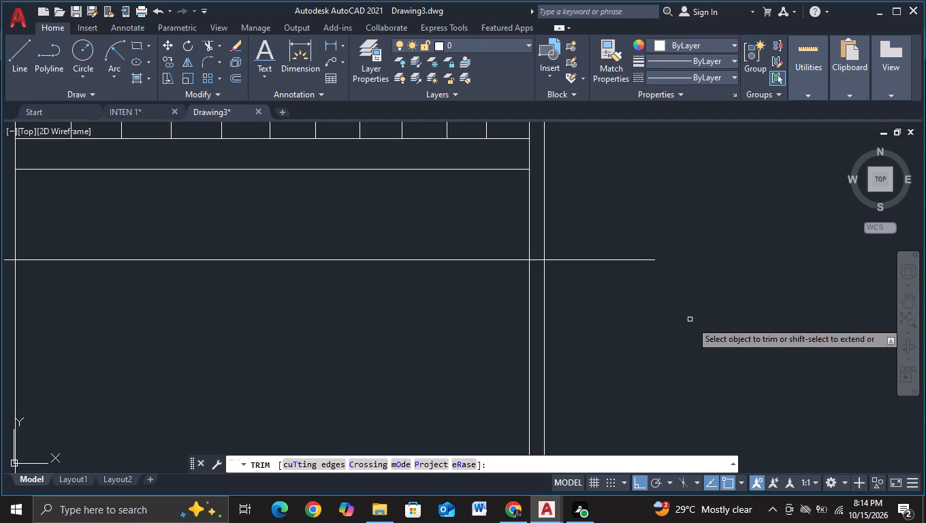
click(538, 259)
drag(626, 228, 638, 296)
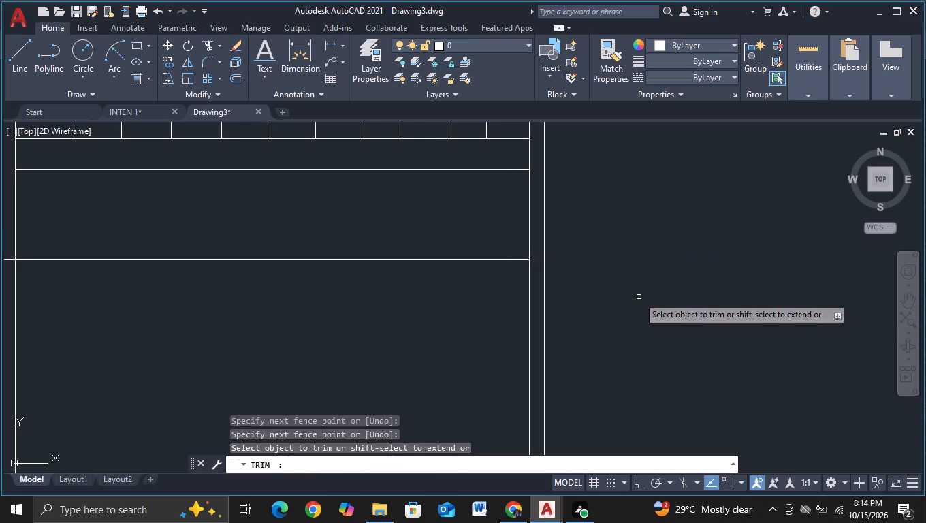
middle_drag(367, 307, 812, 325)
scroll(472, 302, up, 1)
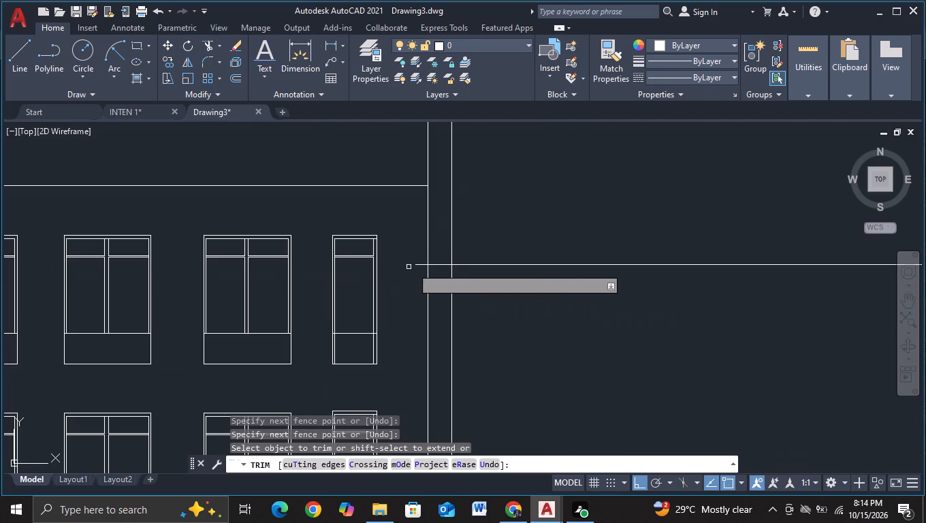
click(418, 265)
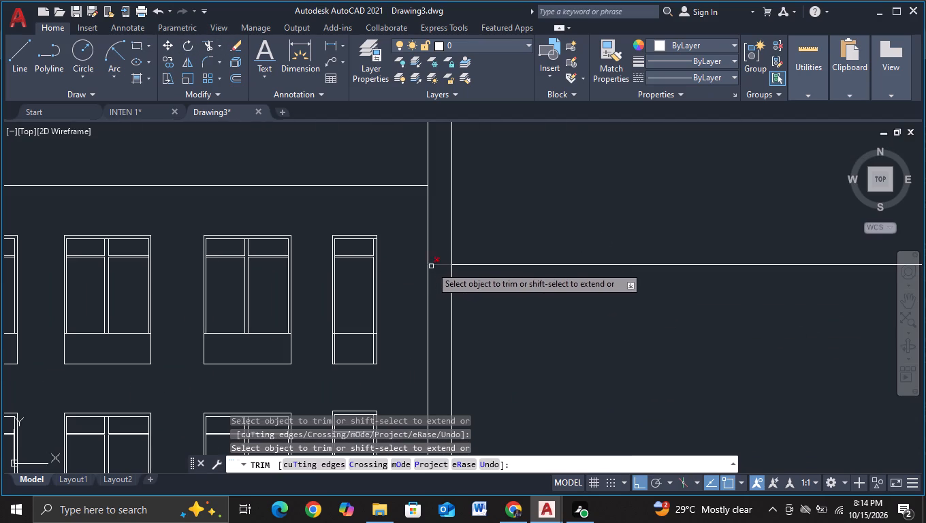
click(433, 265)
Draw two vertical lines in the left part of the band above the lowest horizontal line, each extending slightly beyond both band edges.
middle_drag(593, 325, 497, 347)
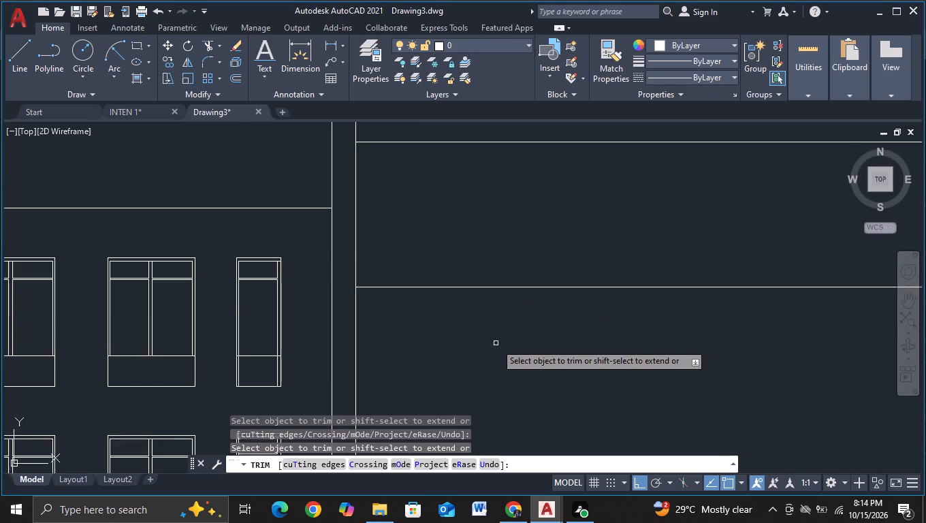
scroll(496, 343, down, 2)
middle_drag(494, 343, 406, 301)
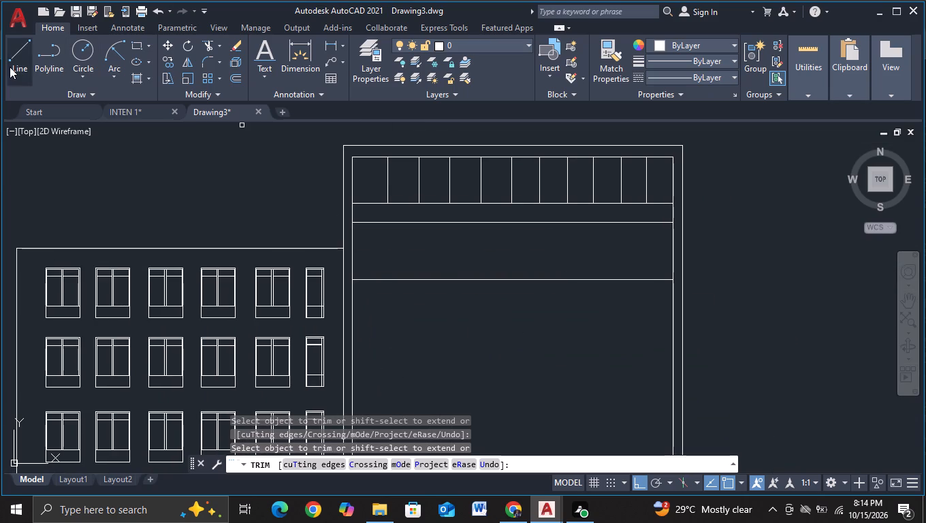
click(10, 67)
scroll(350, 250, up, 1)
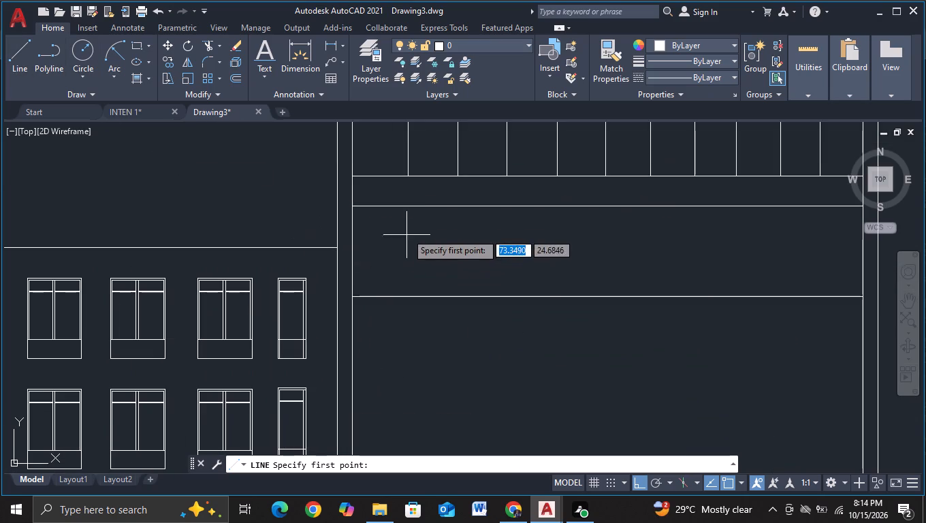
click(430, 195)
click(434, 330)
key(Escape)
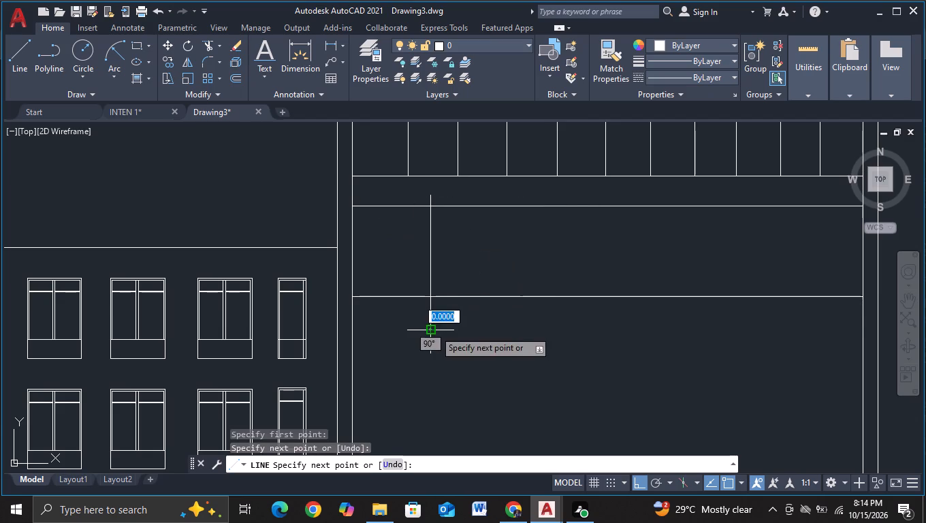
click(19, 74)
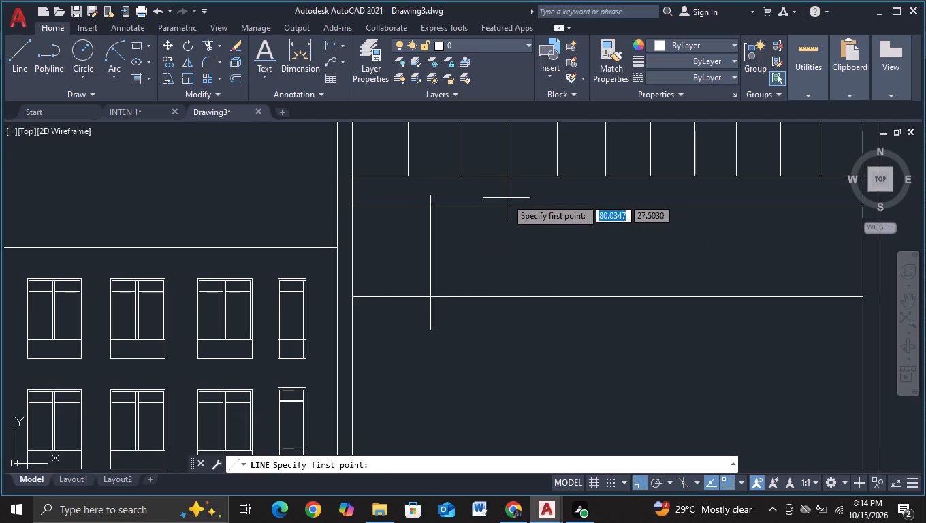
click(513, 193)
click(516, 329)
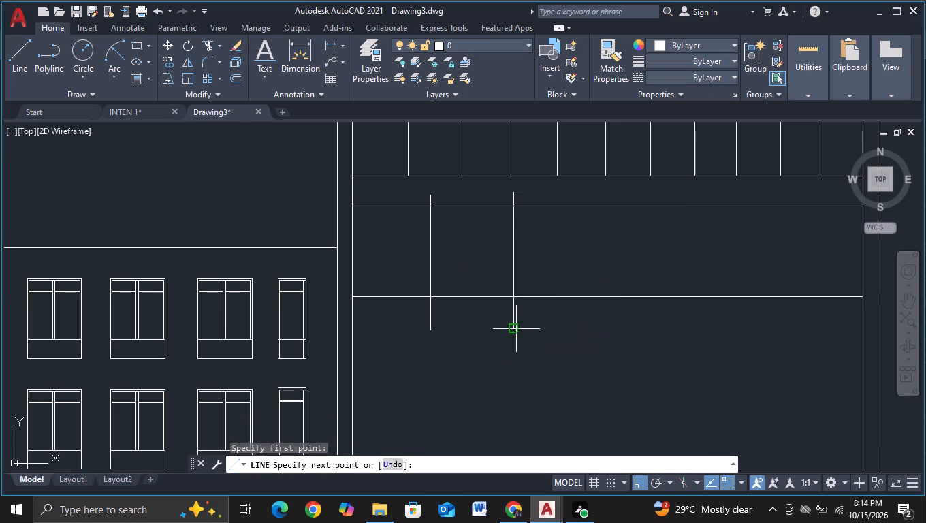
key(Escape)
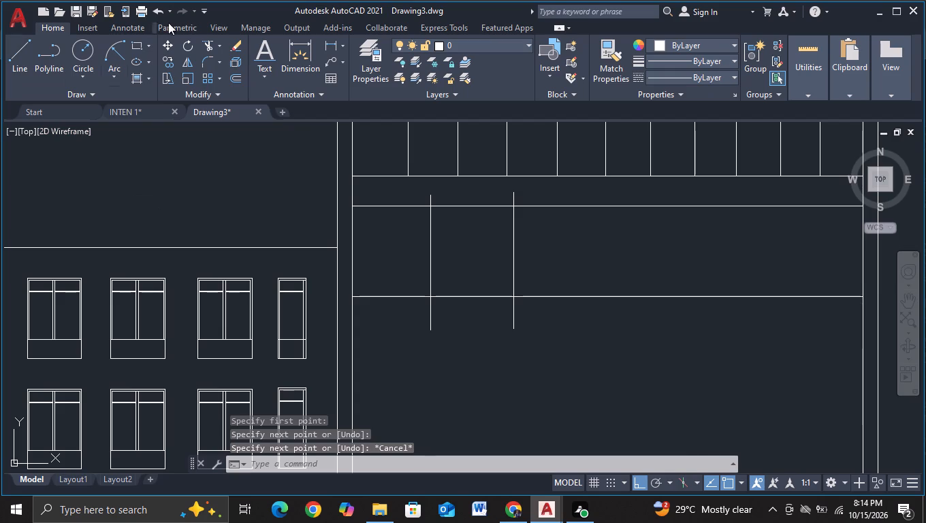
Trim the overhanging ends of the two vertical lines back to the upper and lower edges of the taller block's band.
click(208, 44)
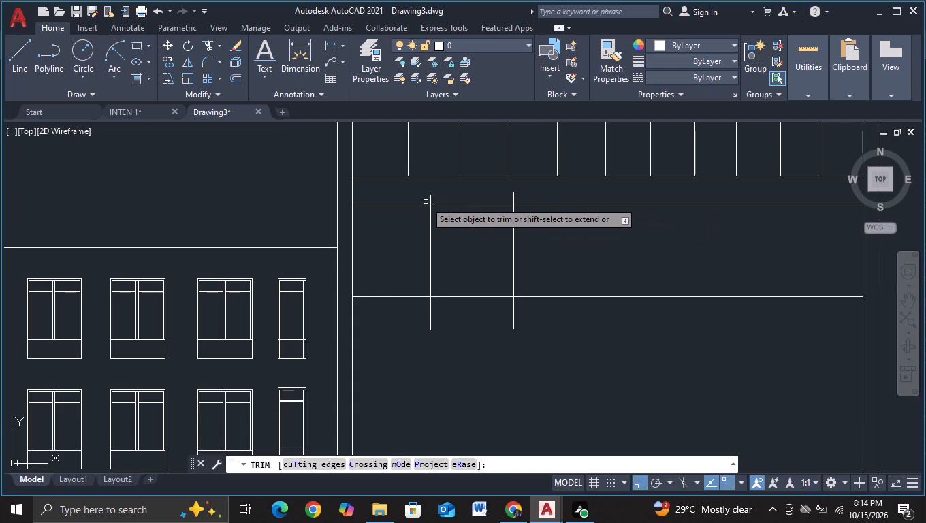
drag(426, 202, 529, 208)
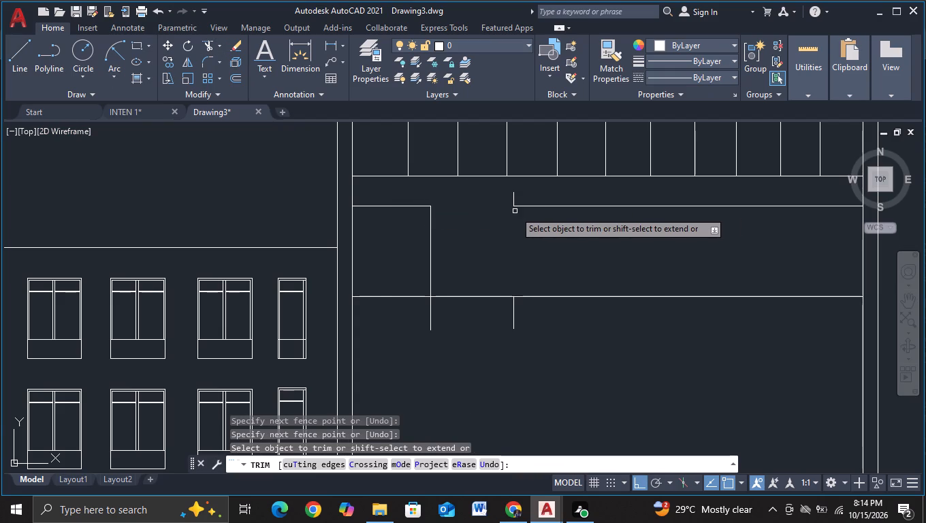
key(ctrl+z)
drag(416, 202, 436, 197)
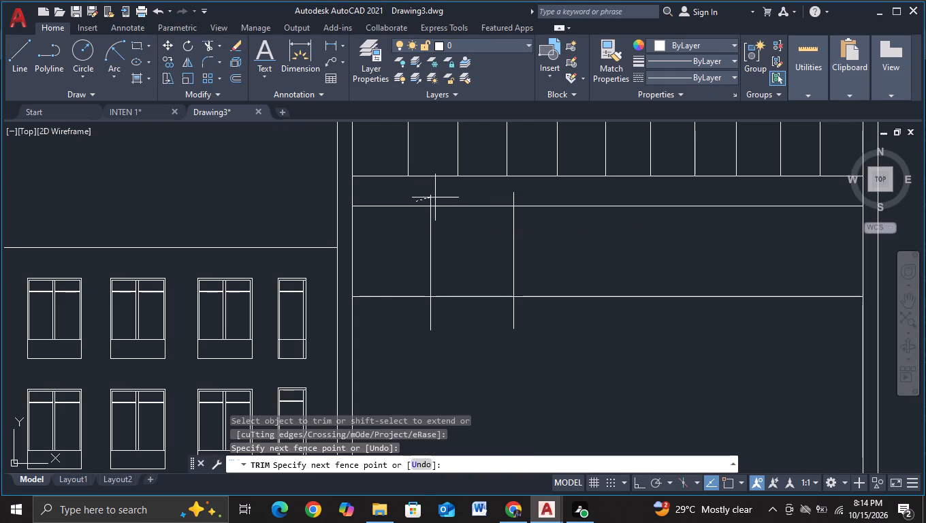
drag(436, 197, 526, 199)
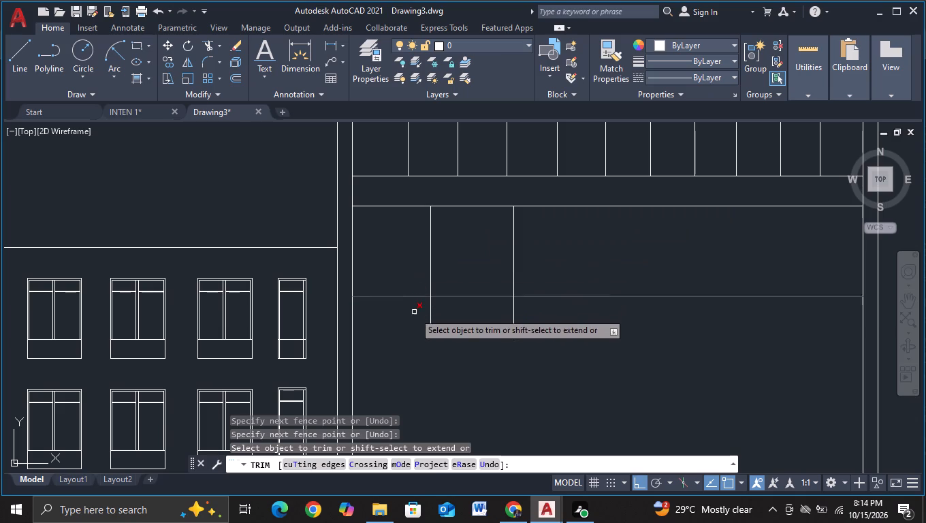
drag(414, 315, 523, 323)
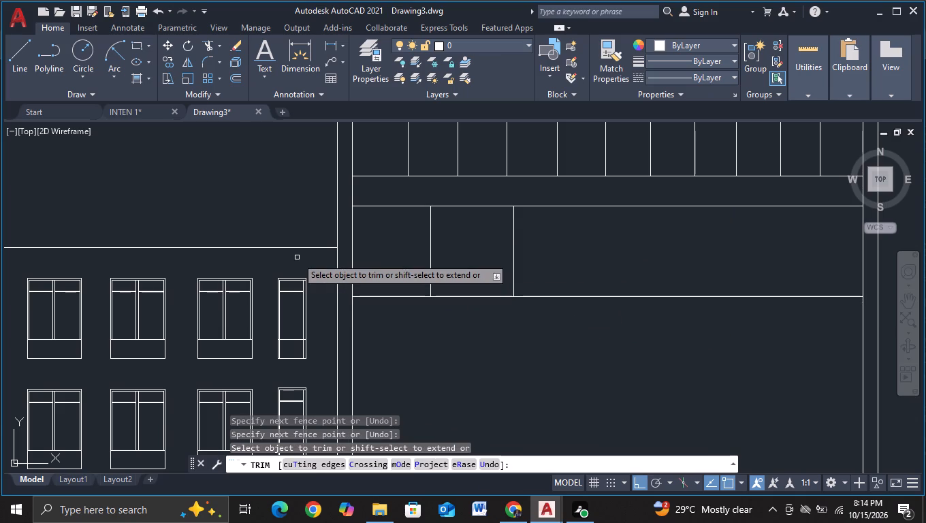
key(Escape)
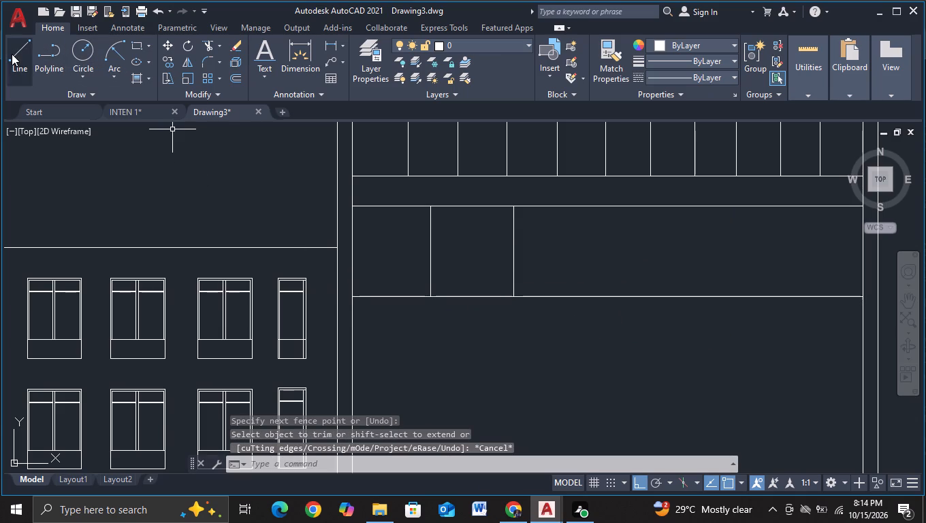
Draw a horizontal line about 6 units long just below the band's upper edge, crossing slightly past both vertical lines.
click(12, 54)
scroll(560, 253, up, 2)
middle_drag(342, 222, 447, 316)
scroll(446, 316, up, 2)
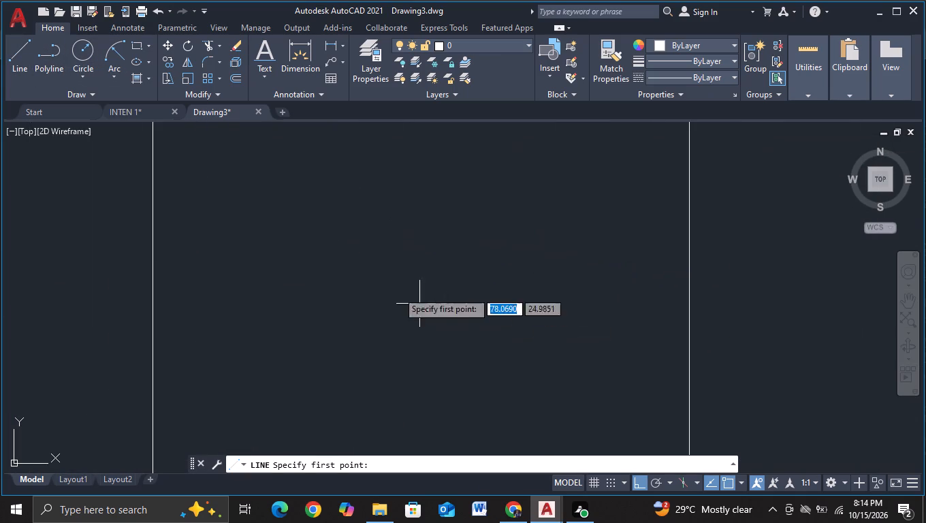
middle_drag(264, 236, 441, 317)
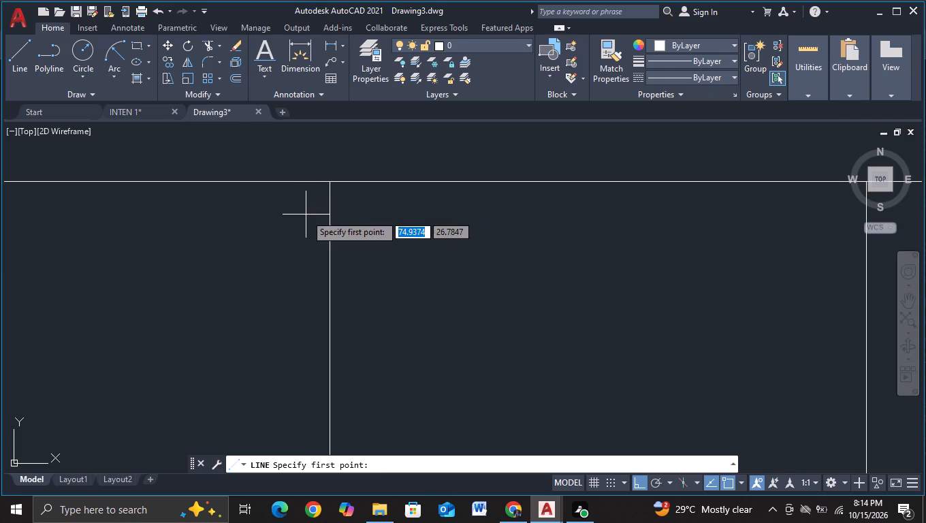
click(306, 215)
middle_drag(887, 253, 632, 238)
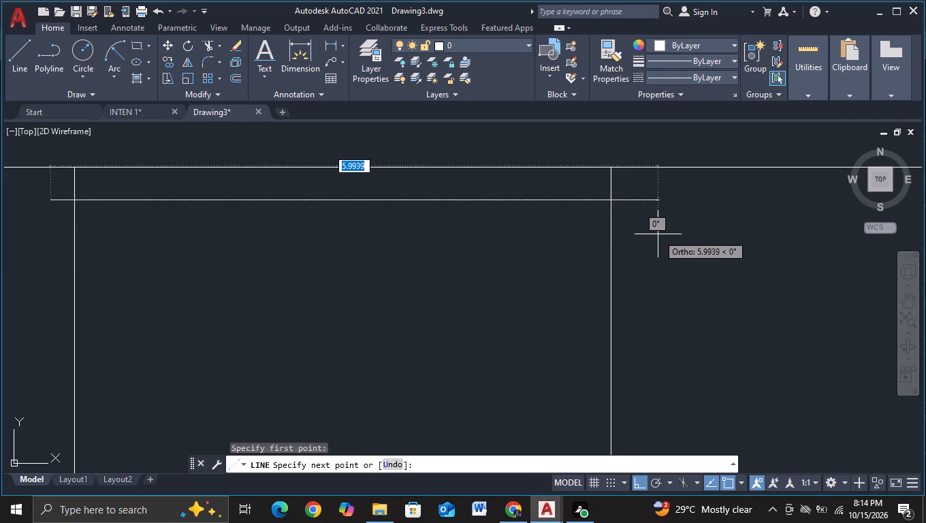
click(658, 234)
key(Escape)
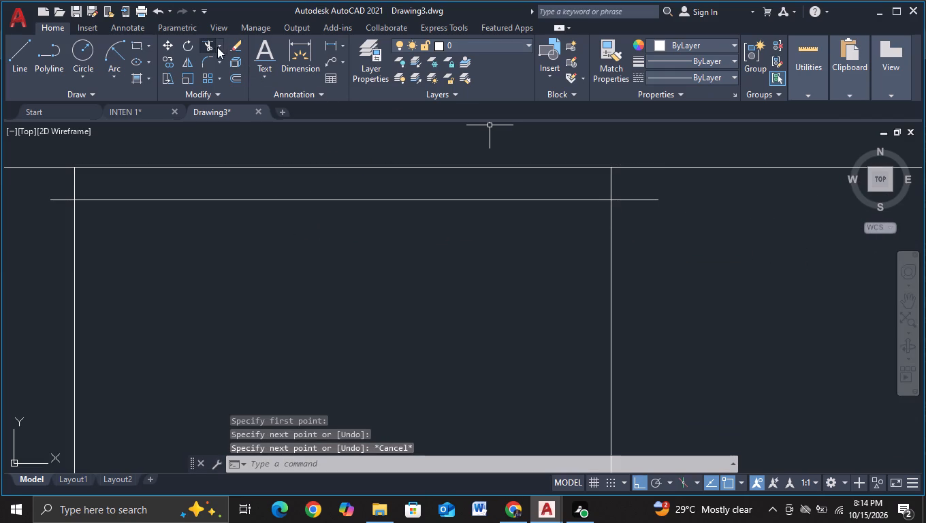
Trim both ends of the short horizontal line back to the two vertical lines.
click(206, 48)
drag(637, 180, 636, 189)
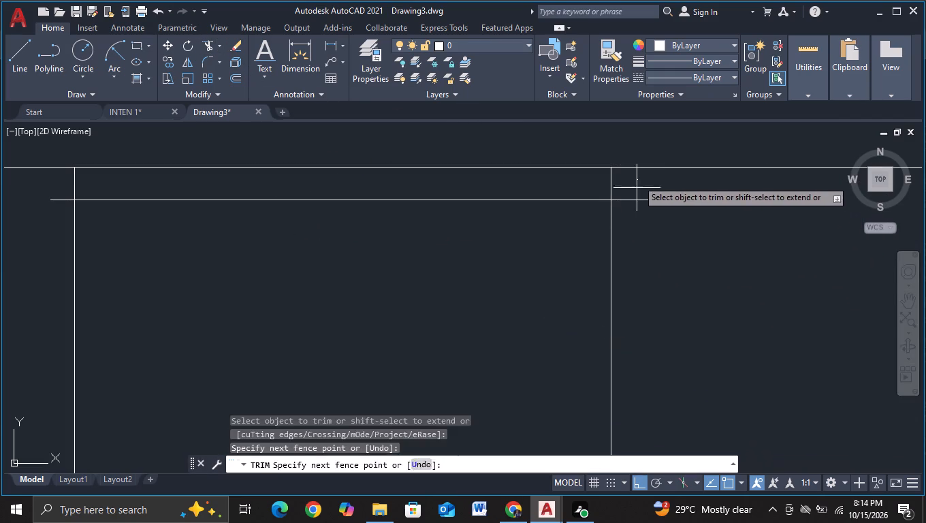
drag(636, 189, 634, 198)
click(630, 212)
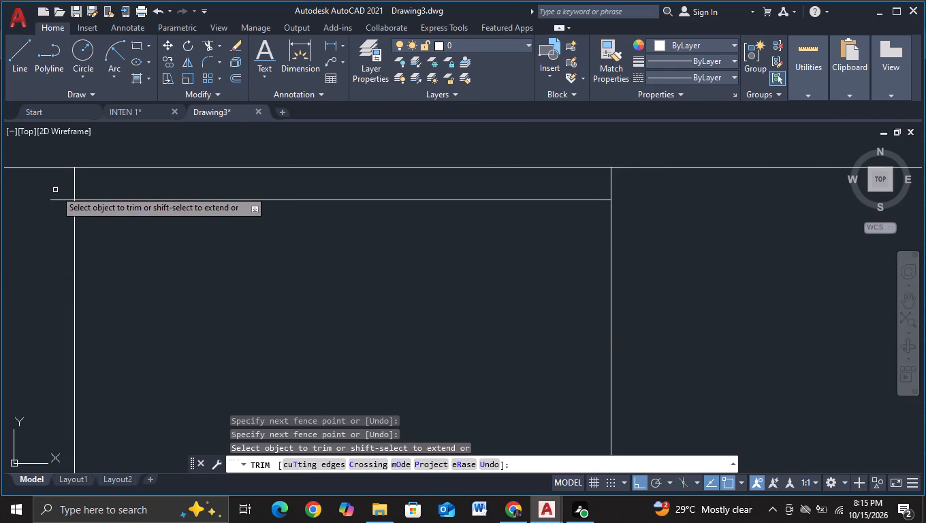
drag(55, 190, 57, 226)
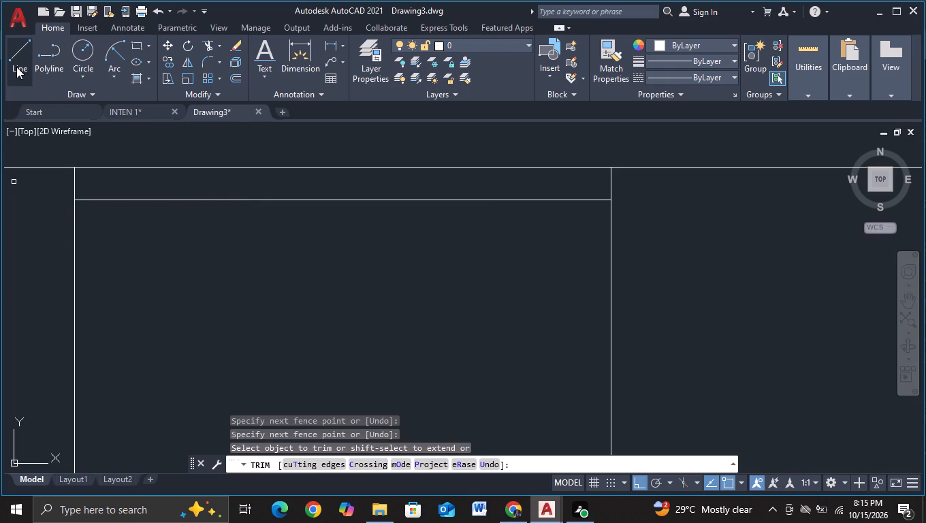
key(Escape)
Copy the short horizontal line seven times downward between the two vertical lines, spaced about 0.3 units apart, with object snap off.
click(181, 202)
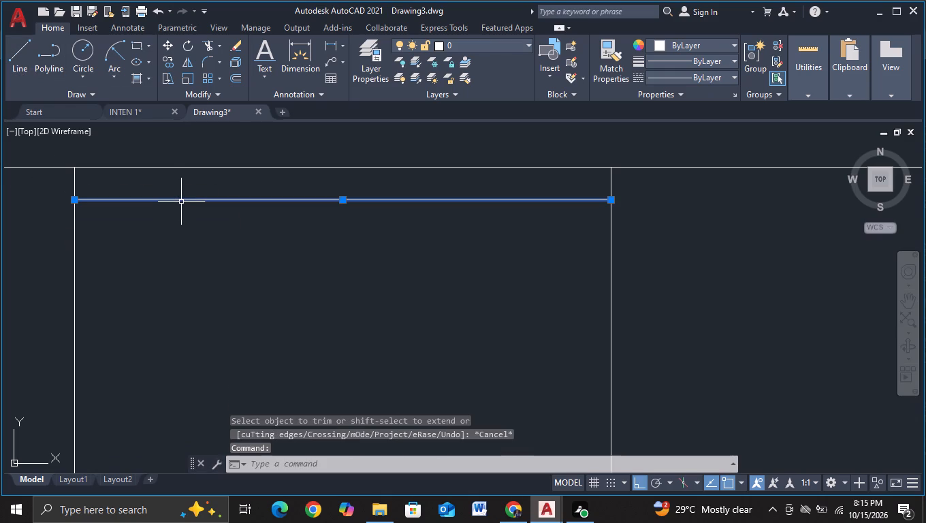
key(c)
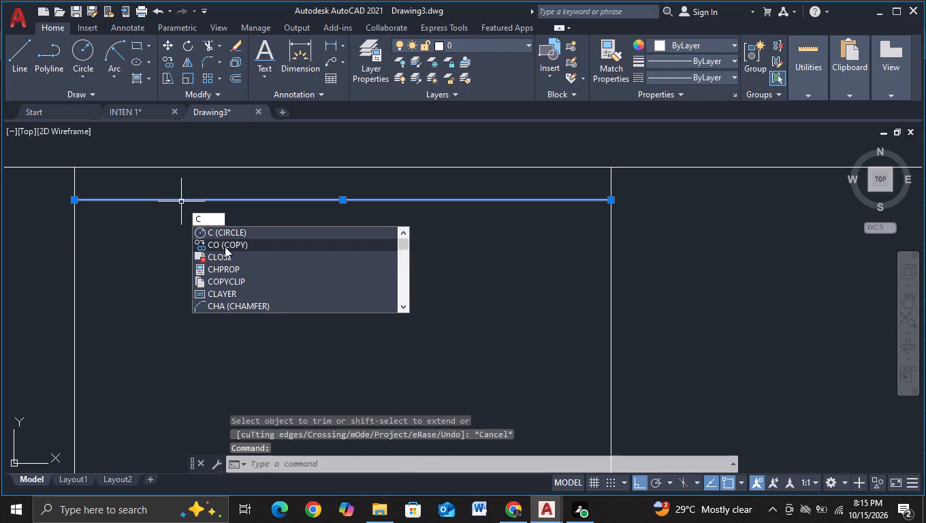
click(225, 247)
click(238, 202)
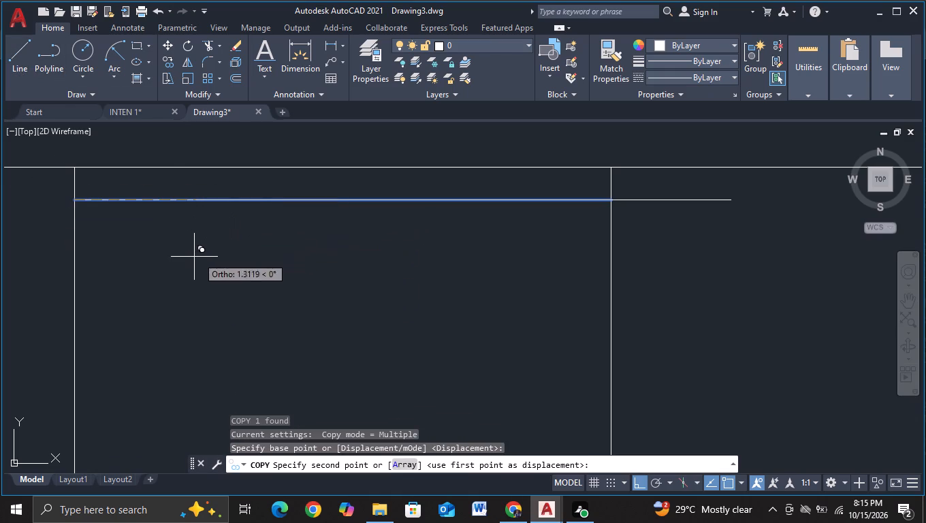
middle_drag(235, 281, 612, 334)
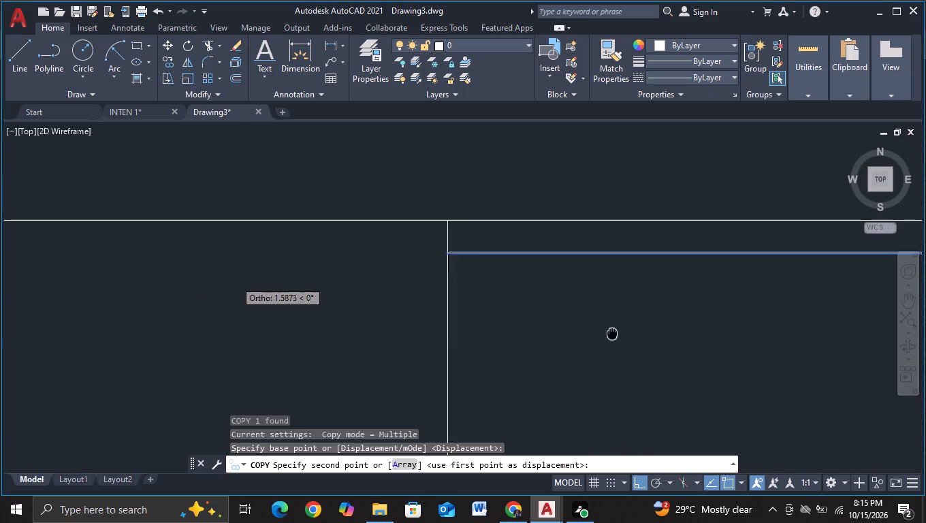
scroll(612, 334, down, 2)
middle_drag(612, 334, 383, 300)
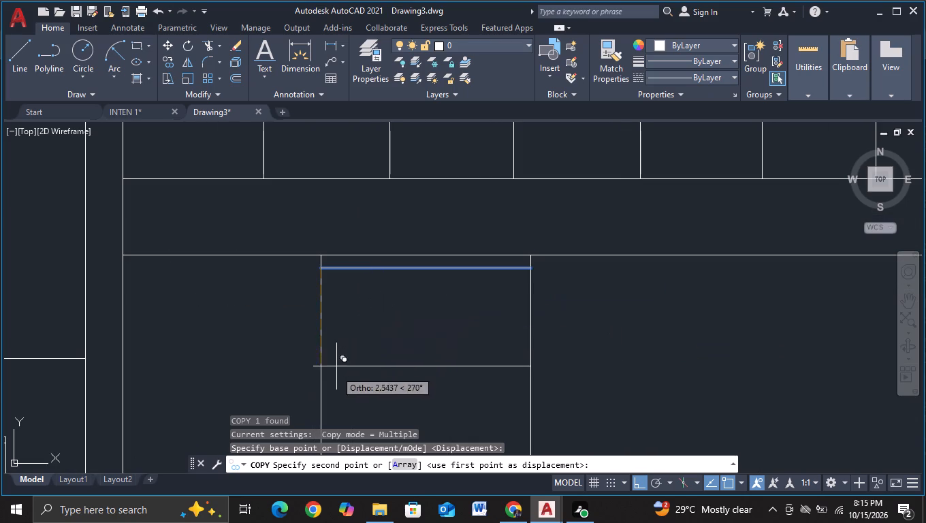
scroll(348, 322, up, 2)
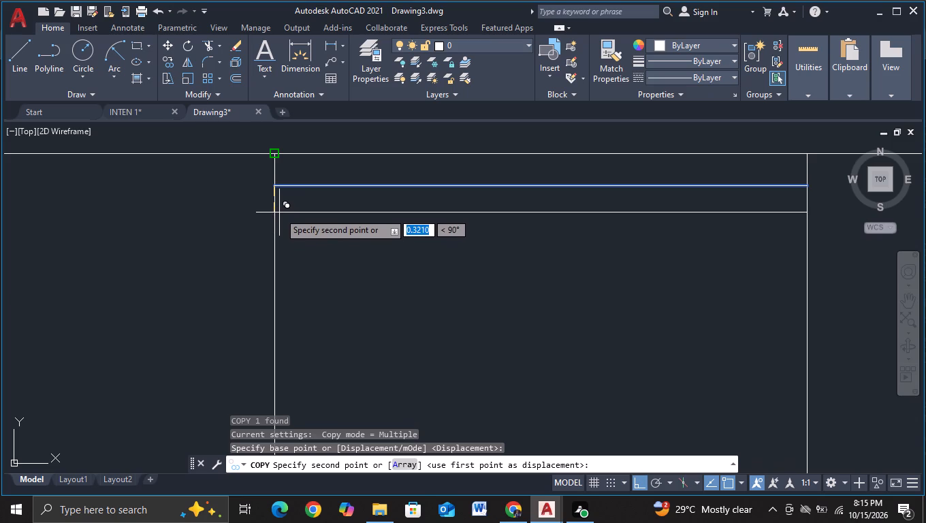
click(279, 212)
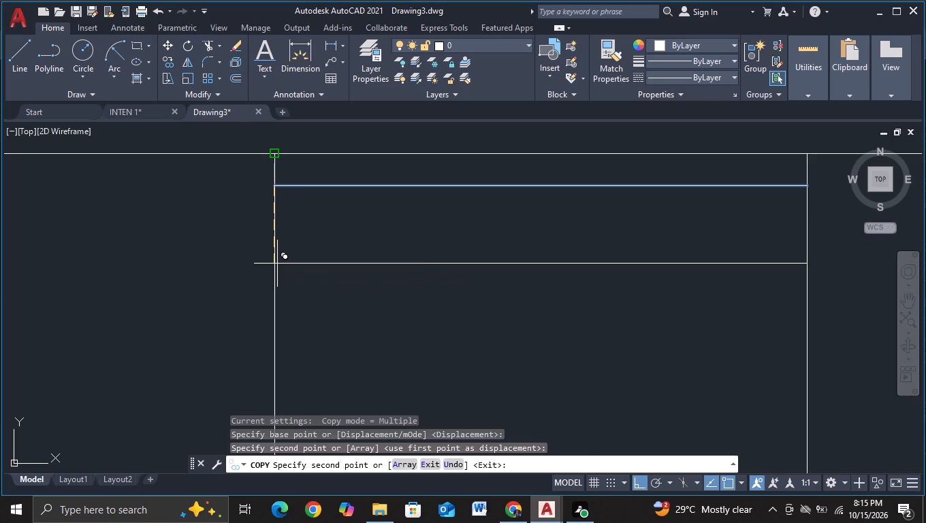
key(F3)
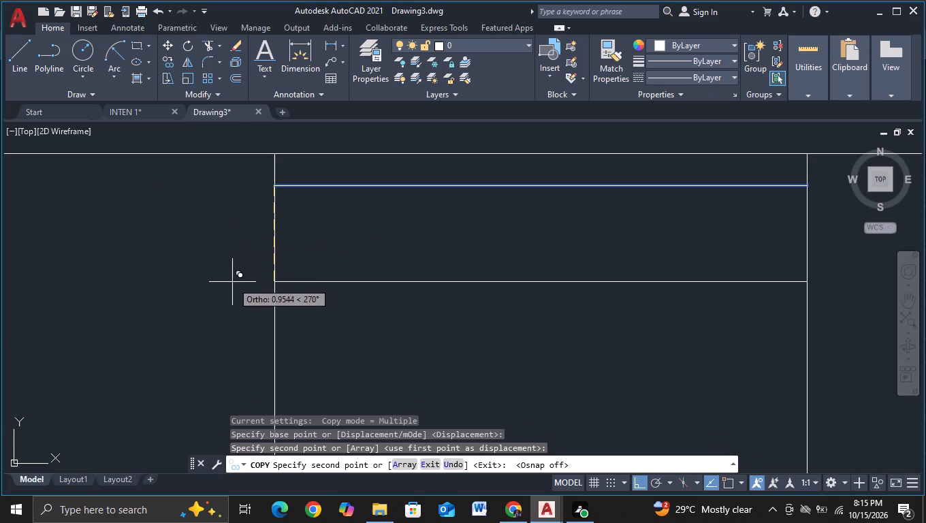
click(246, 215)
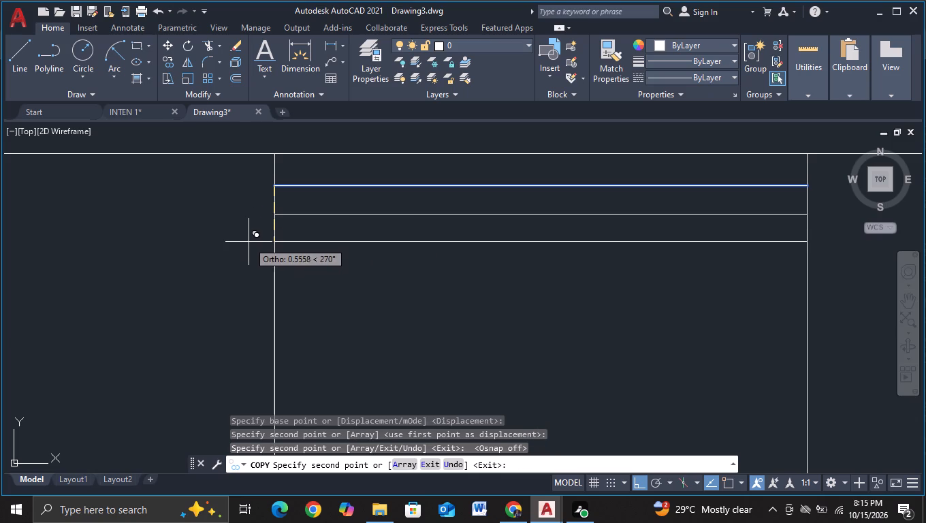
click(249, 242)
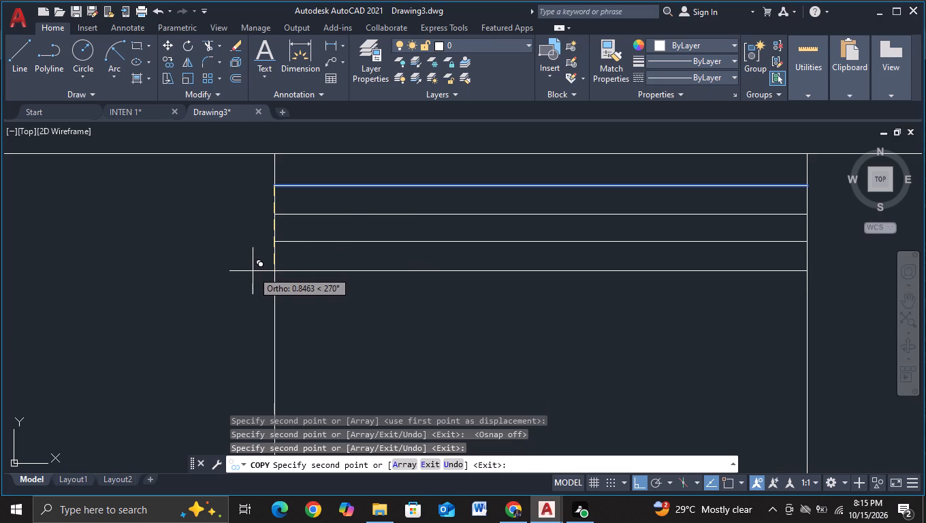
click(253, 271)
middle_drag(245, 302, 268, 244)
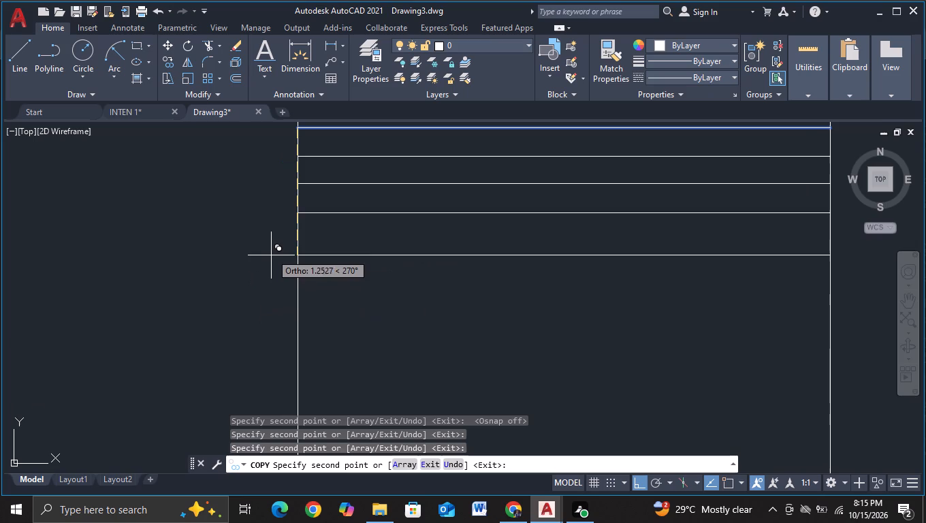
click(273, 244)
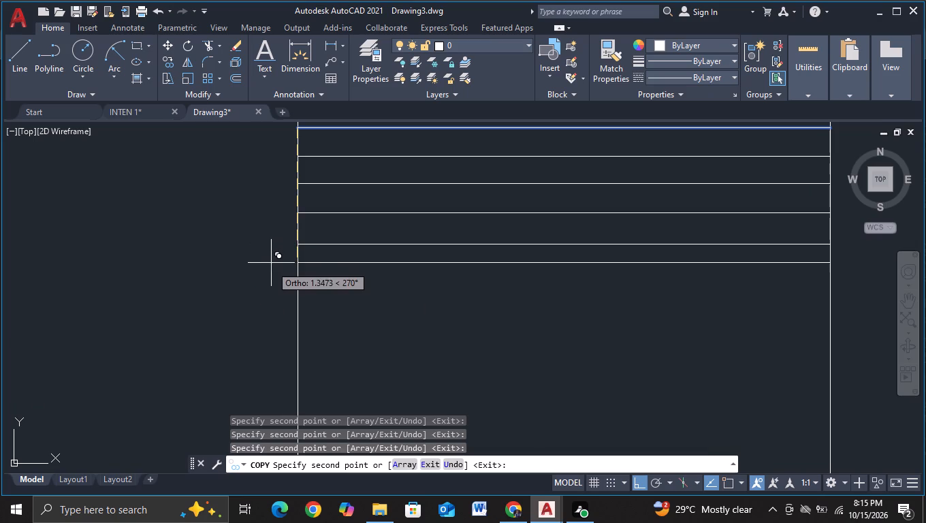
click(271, 275)
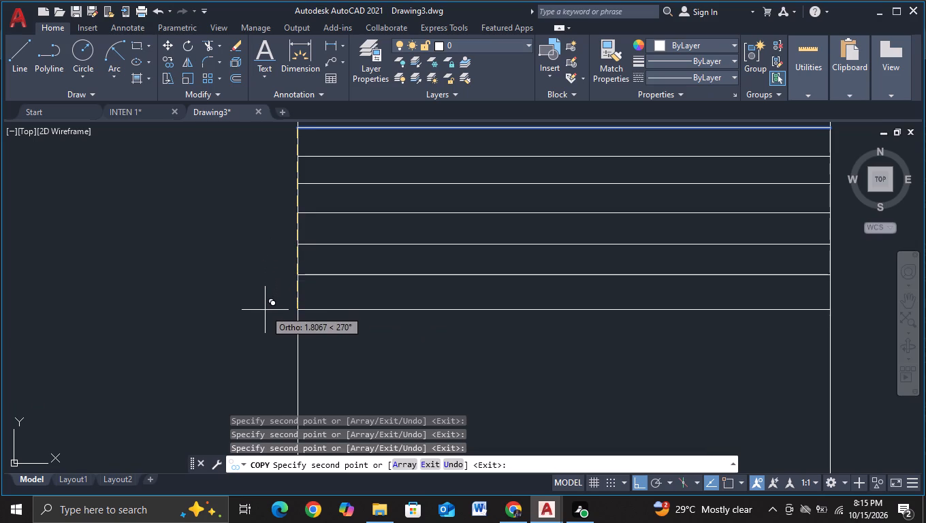
click(266, 305)
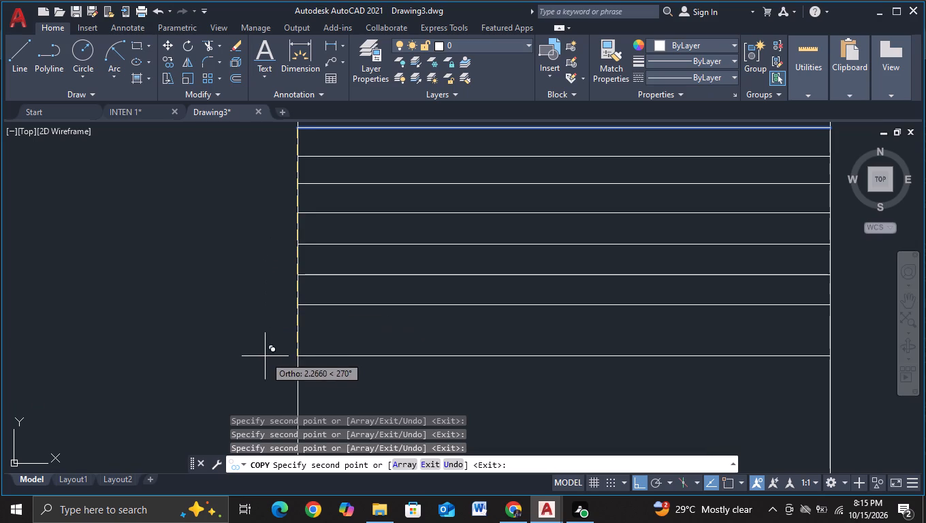
click(268, 331)
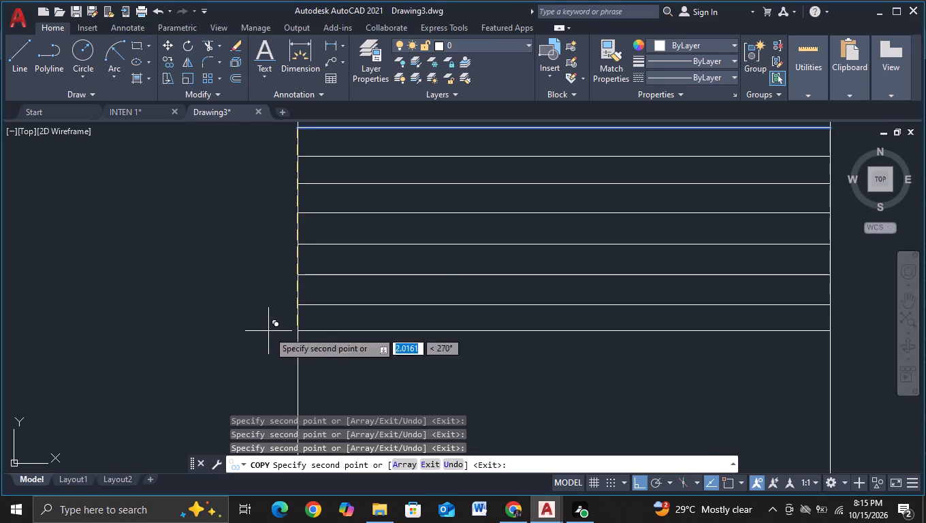
Copy the short horizontal line ten more times downward, about 0.3 units apart, filling the opening to just above the band's lower edge.
middle_drag(268, 331, 304, 226)
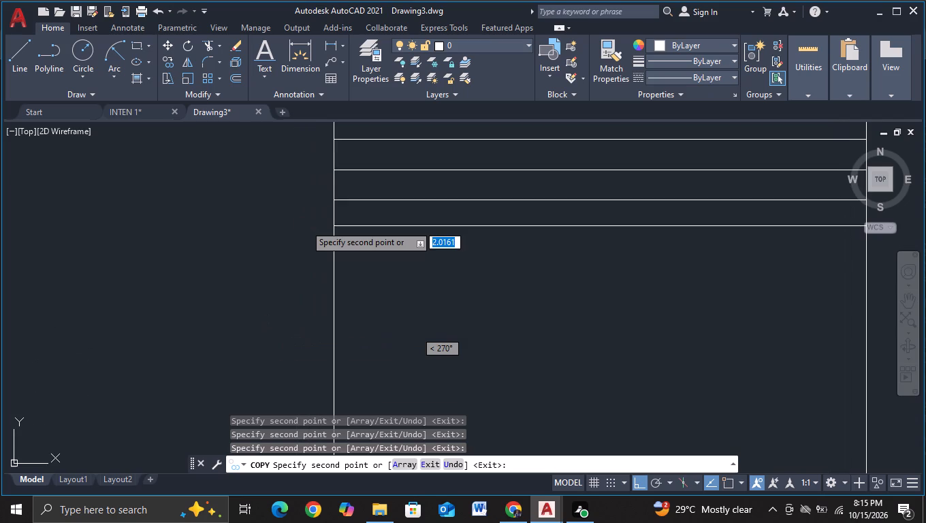
click(309, 255)
middle_drag(296, 295, 306, 236)
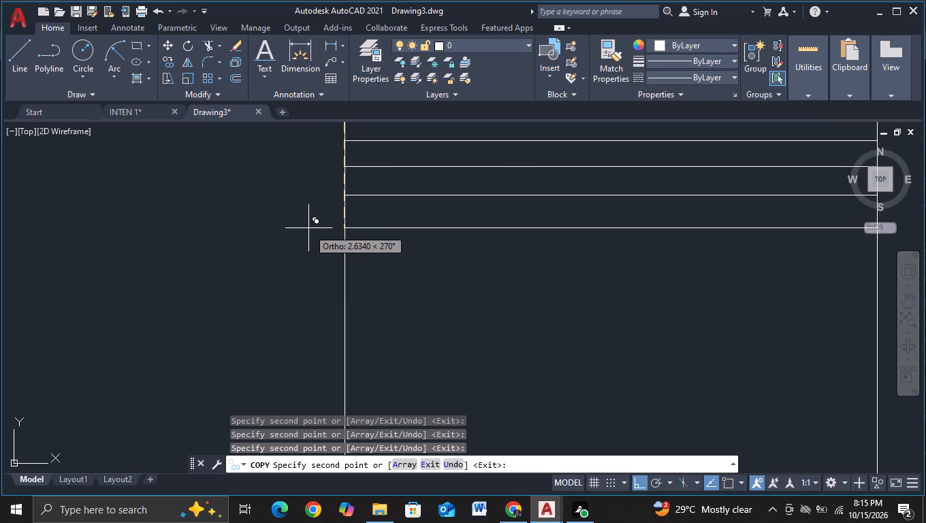
click(308, 227)
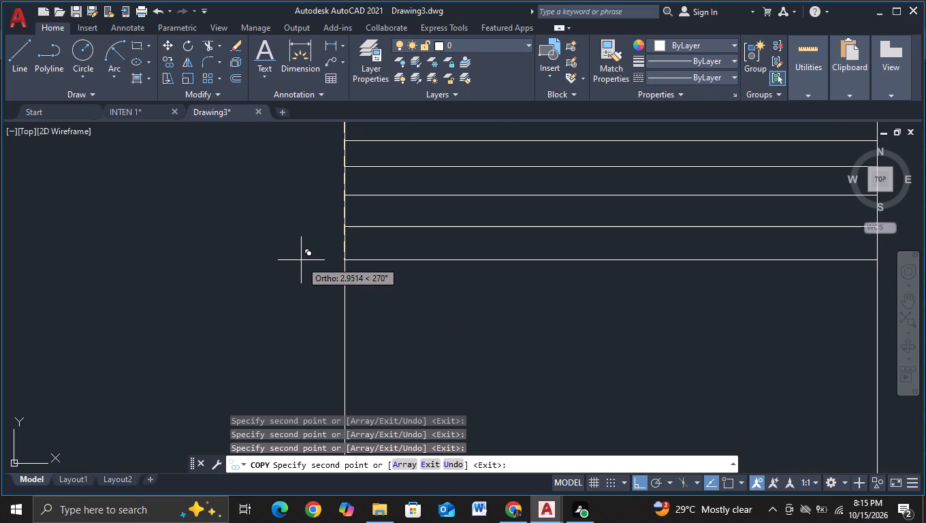
click(301, 259)
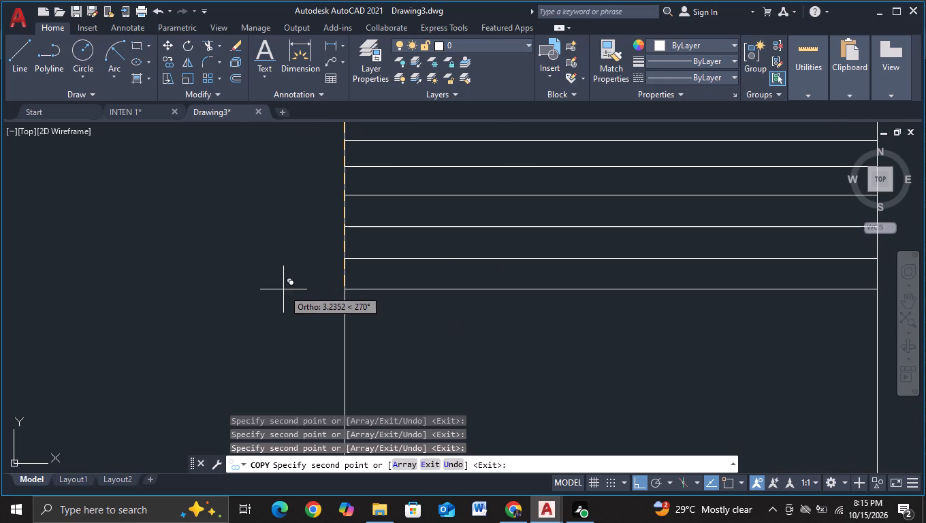
click(283, 289)
click(285, 322)
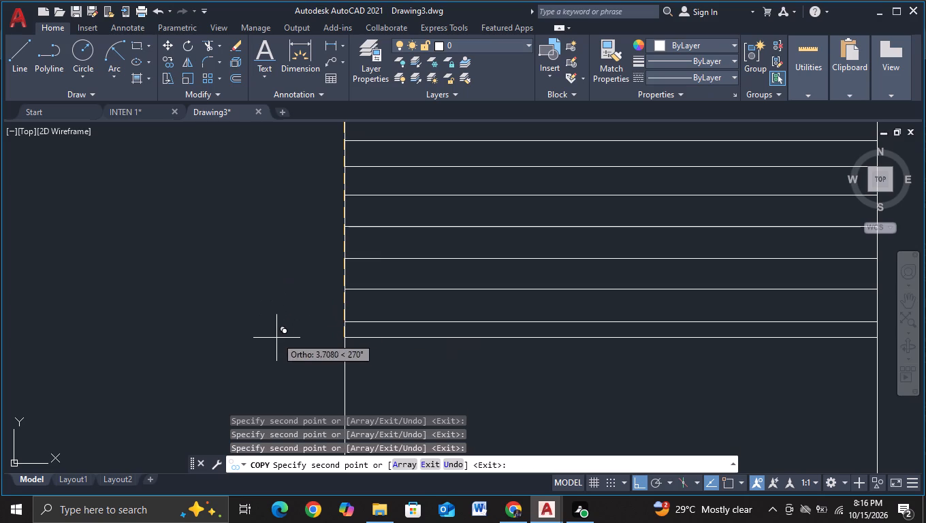
click(276, 358)
middle_drag(278, 358, 300, 284)
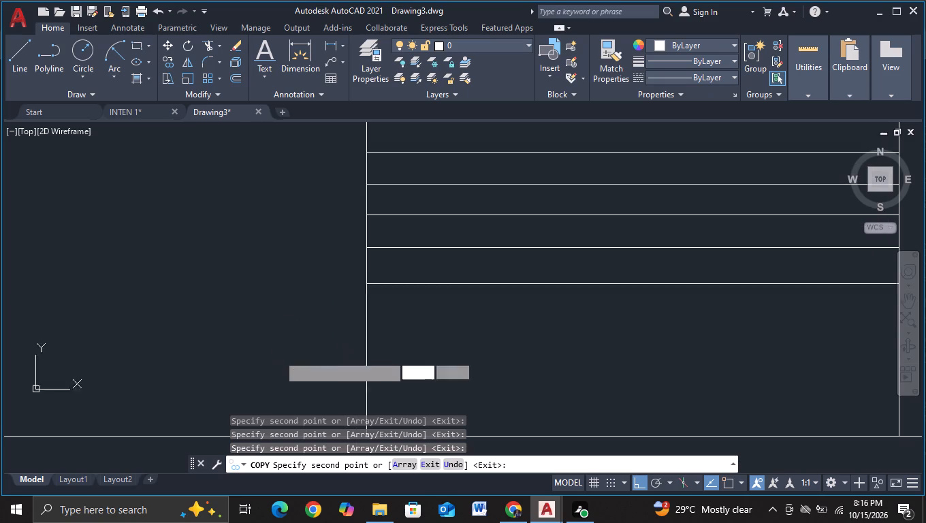
click(319, 315)
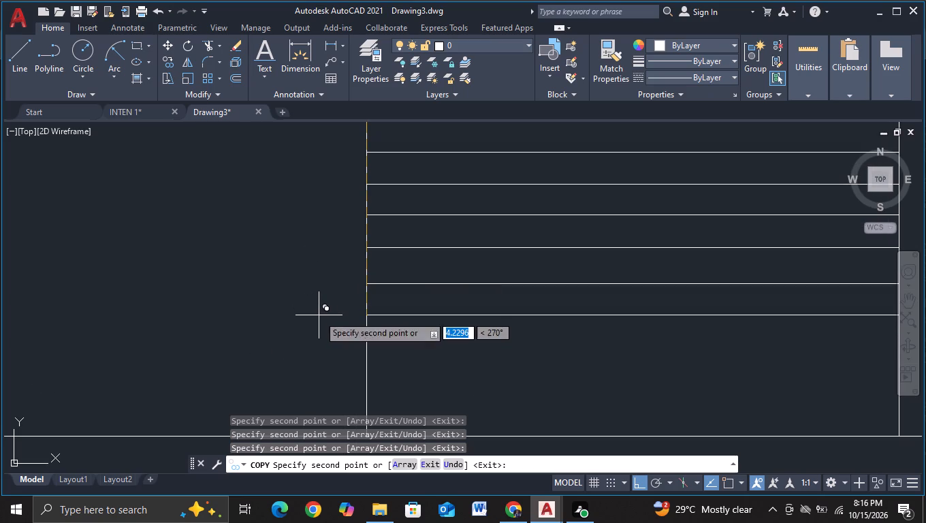
click(312, 350)
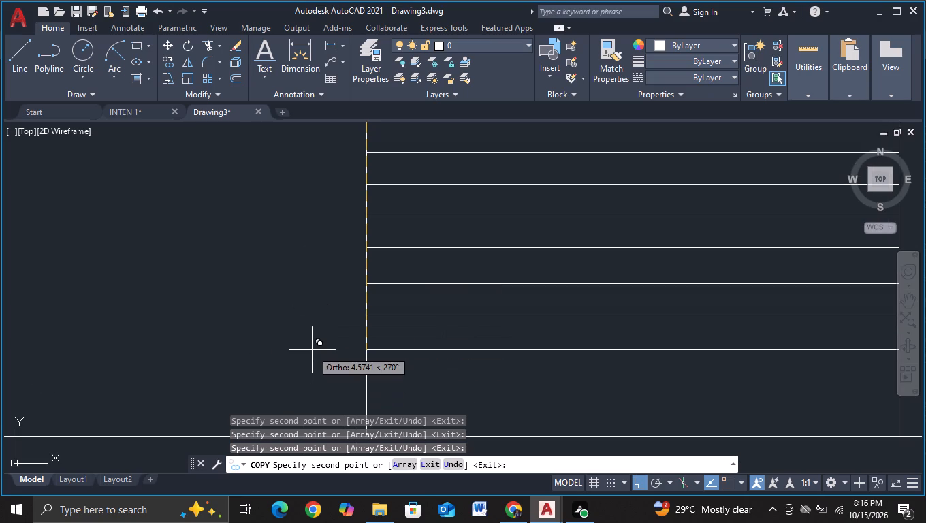
middle_drag(312, 350, 320, 272)
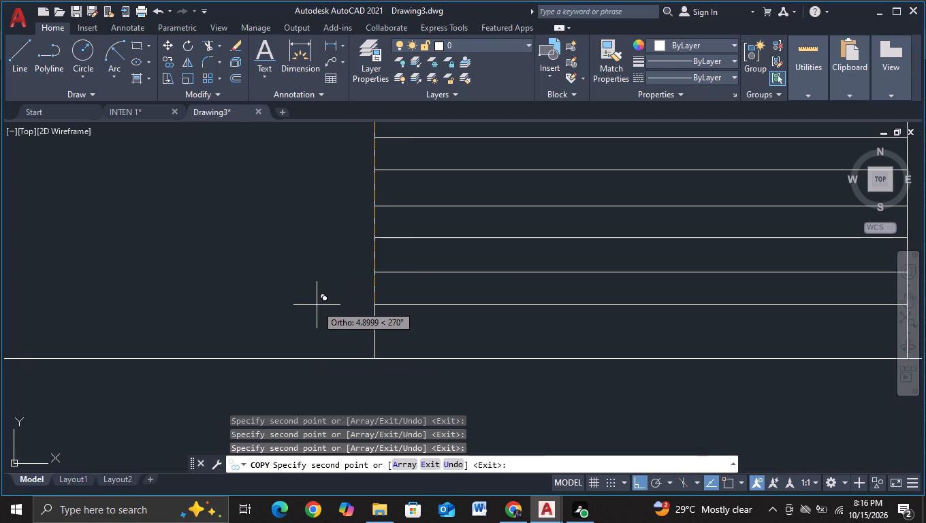
click(317, 305)
click(317, 332)
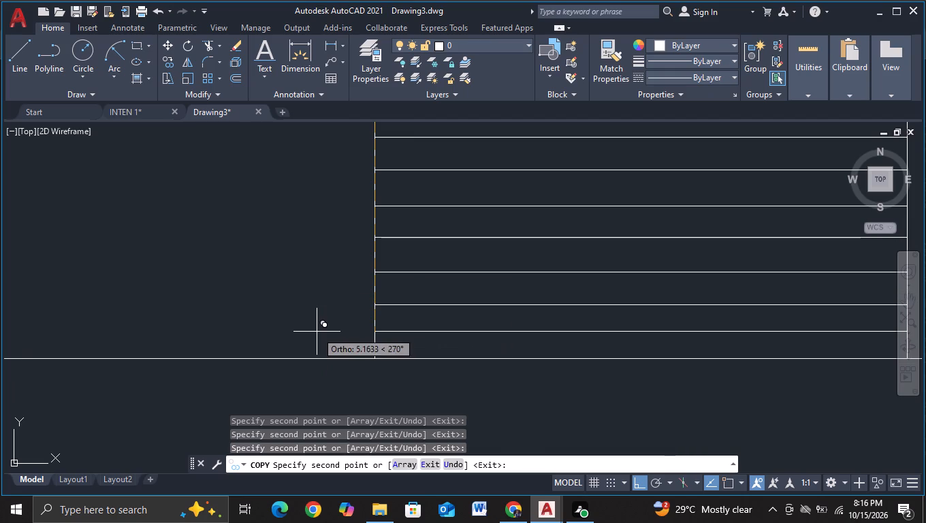
key(Escape)
Copy the whole louvred opening twice to the right within the band, at about 10.2 and 20.5 units from the original.
scroll(317, 332, down, 3)
middle_drag(493, 394, 537, 385)
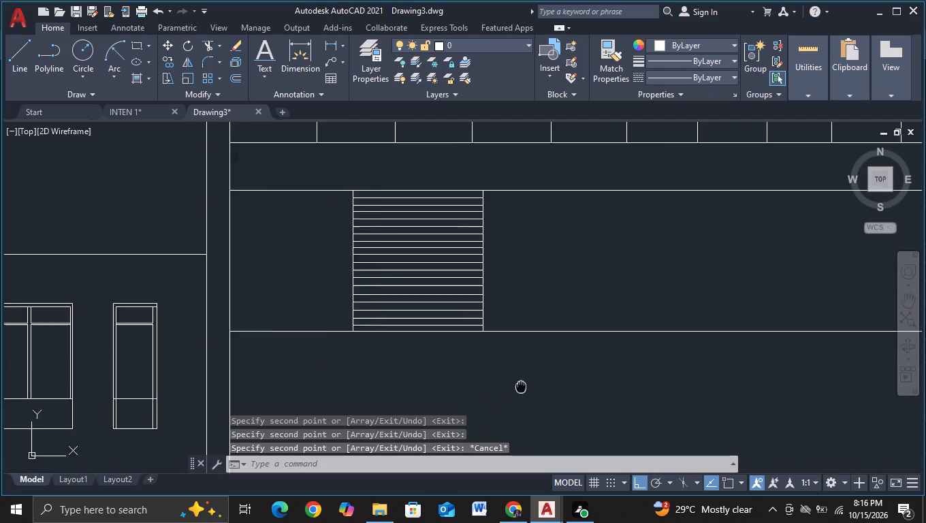
middle_drag(537, 385, 548, 385)
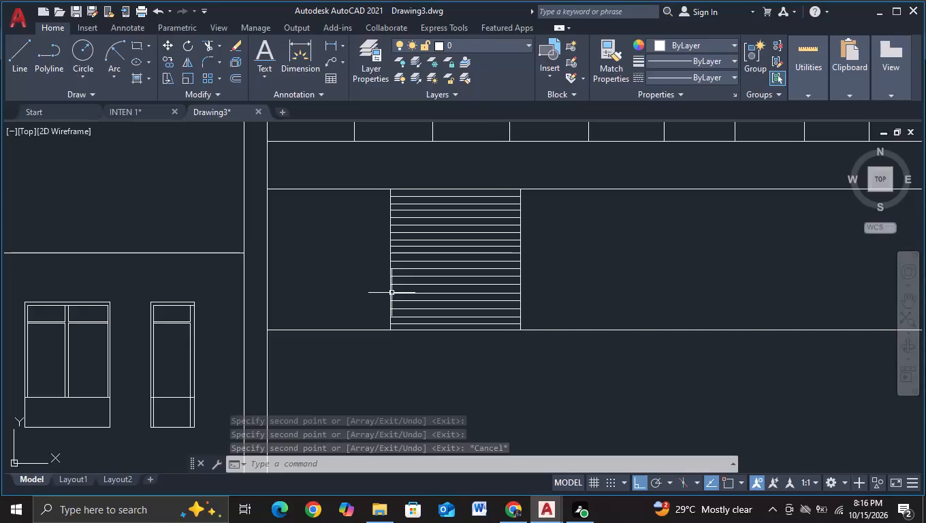
click(370, 165)
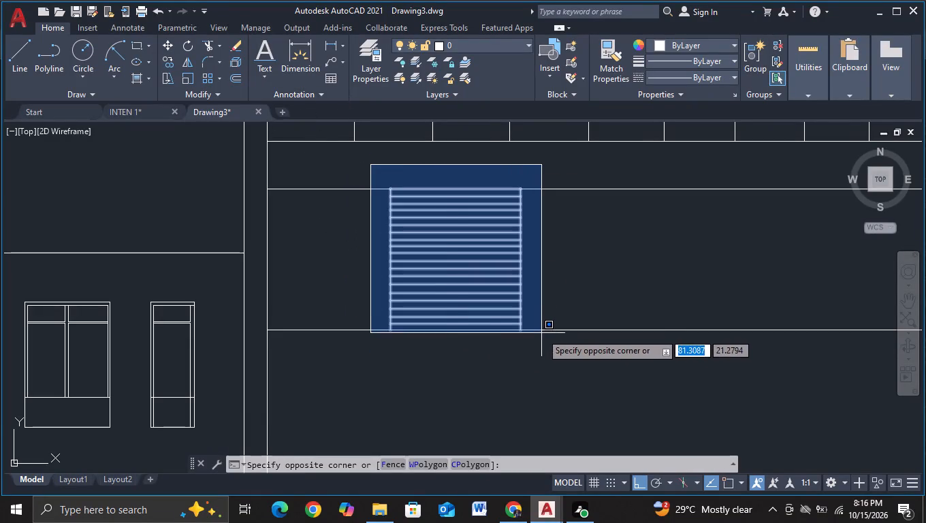
click(541, 333)
key(c)
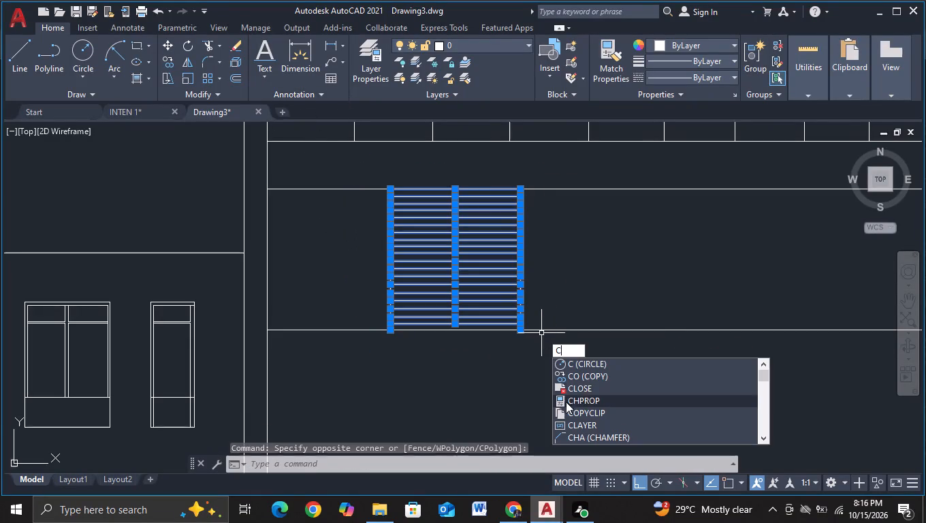
click(575, 375)
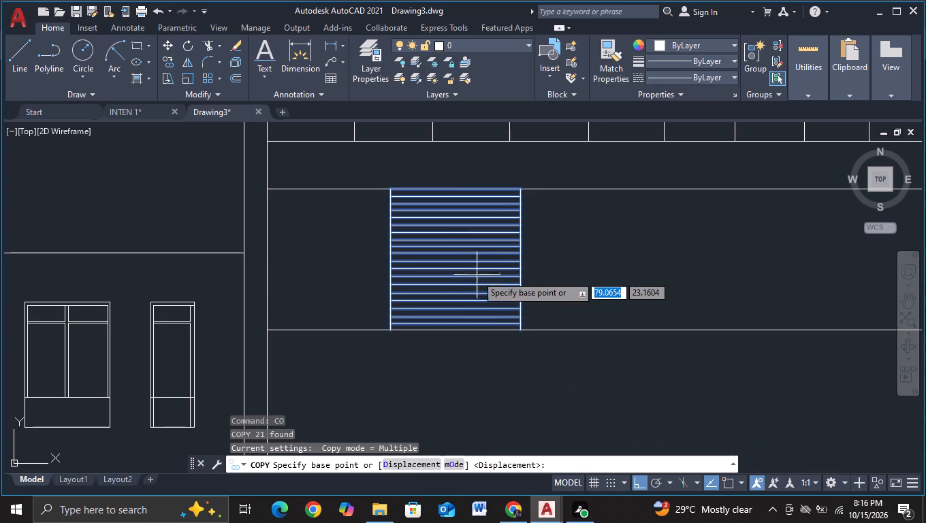
click(477, 275)
middle_drag(694, 274, 398, 258)
scroll(608, 271, down, 1)
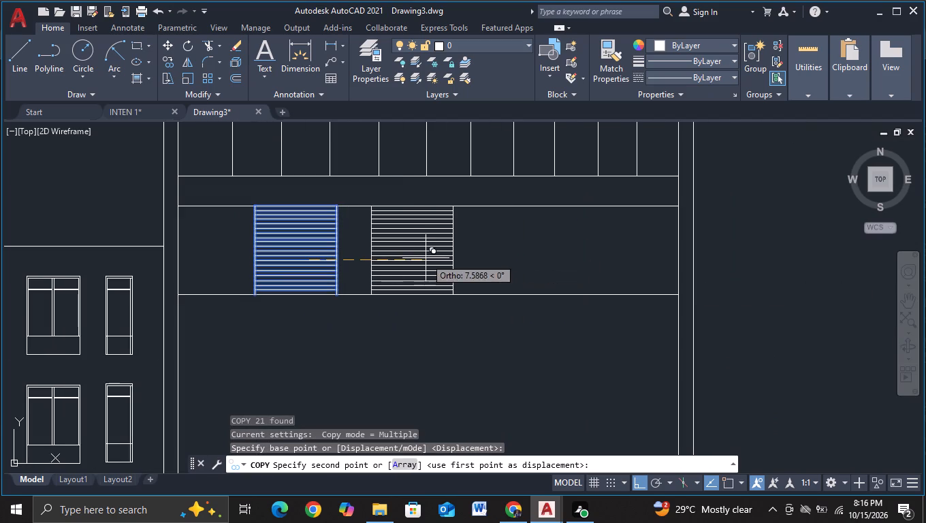
click(466, 259)
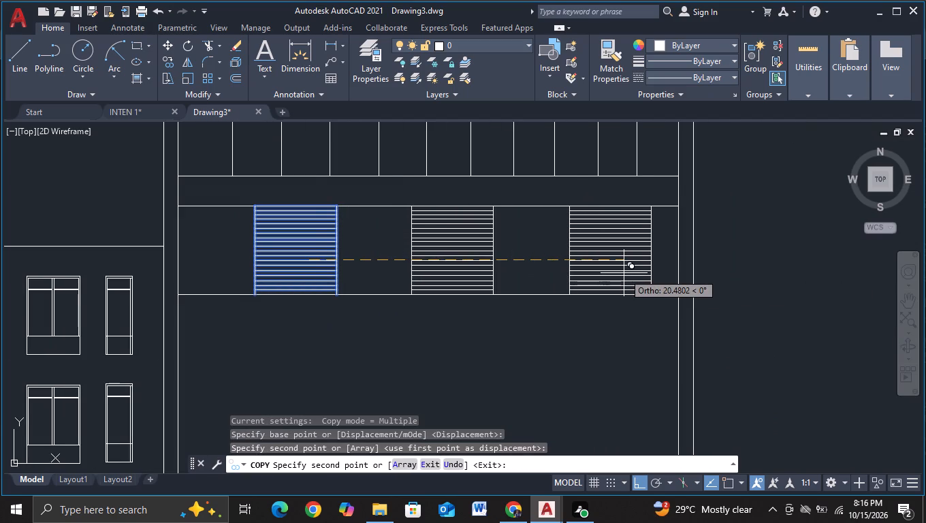
click(624, 273)
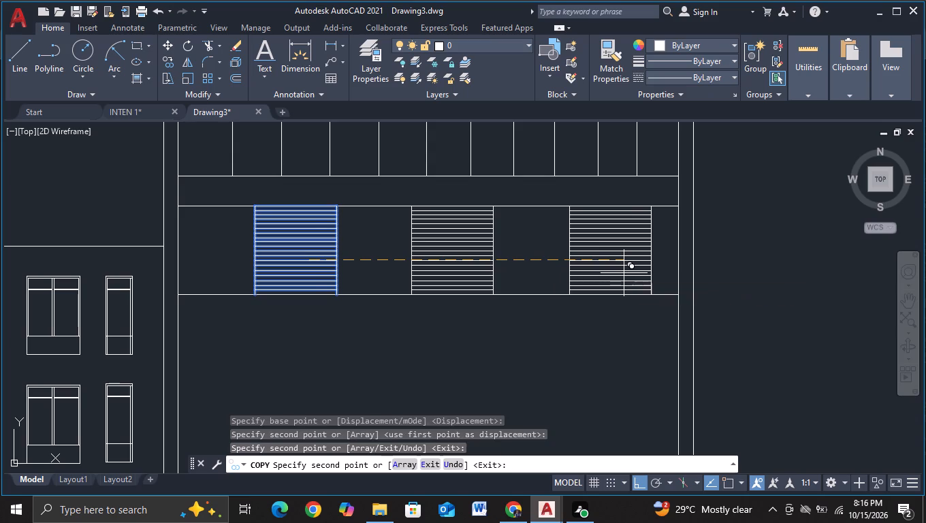
key(Escape)
Copy the leftmost louvred opening straight down about 7.2 units, to just below the band's lower edge.
scroll(500, 306, down, 1)
middle_drag(509, 355, 556, 308)
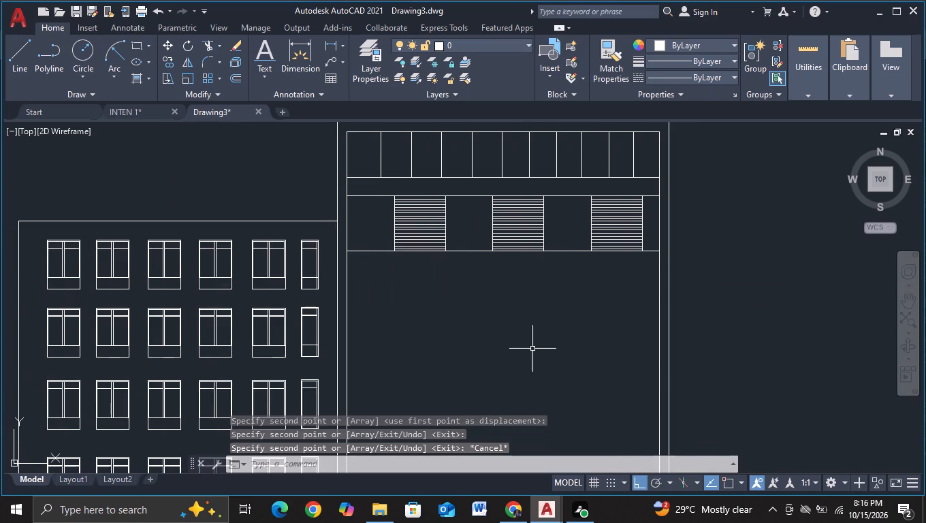
middle_drag(521, 361, 524, 321)
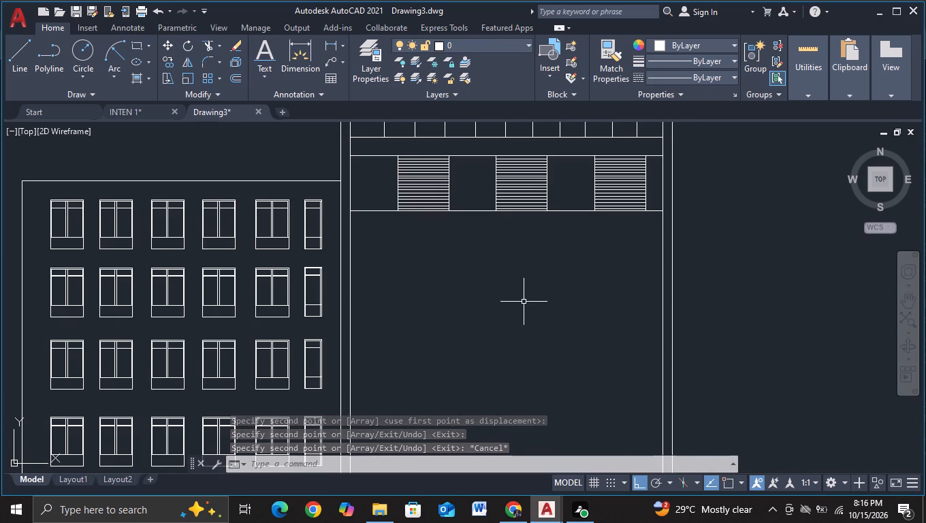
middle_drag(528, 300, 533, 338)
scroll(532, 338, down, 1)
scroll(468, 261, up, 1)
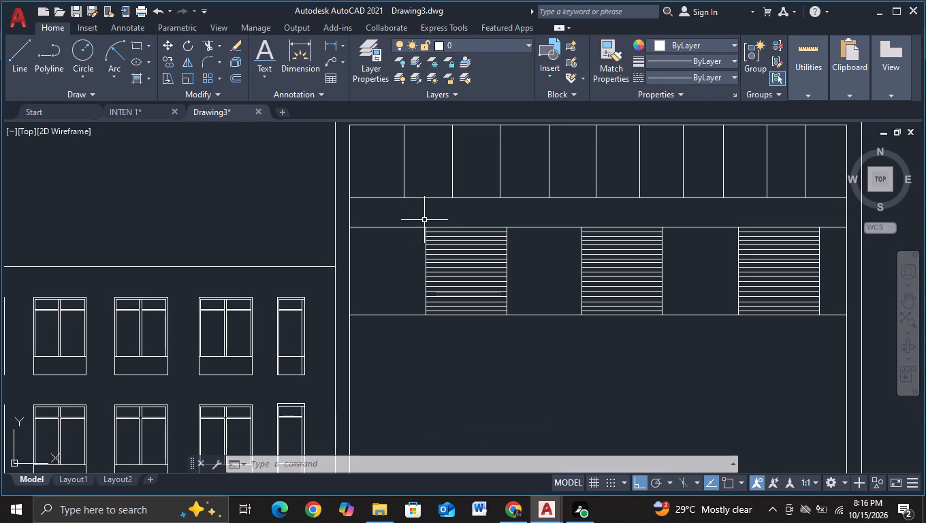
click(420, 211)
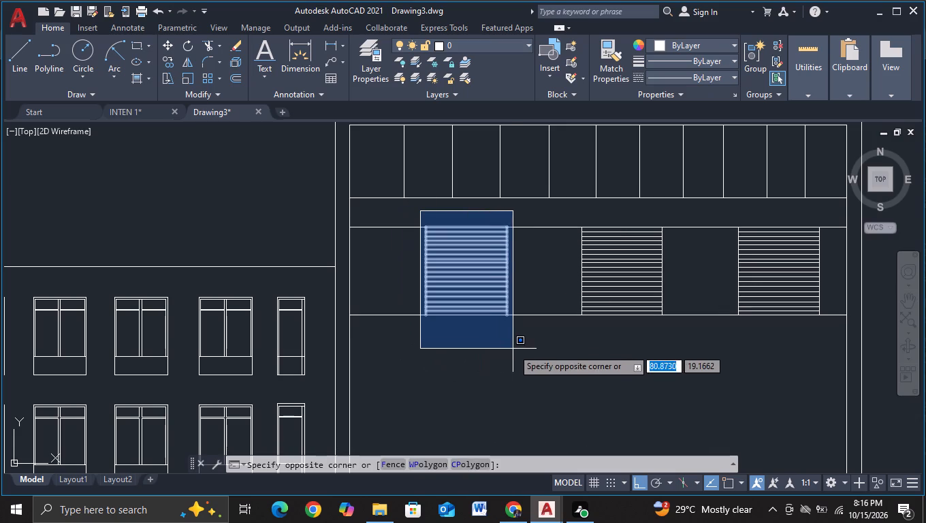
click(513, 349)
key(c)
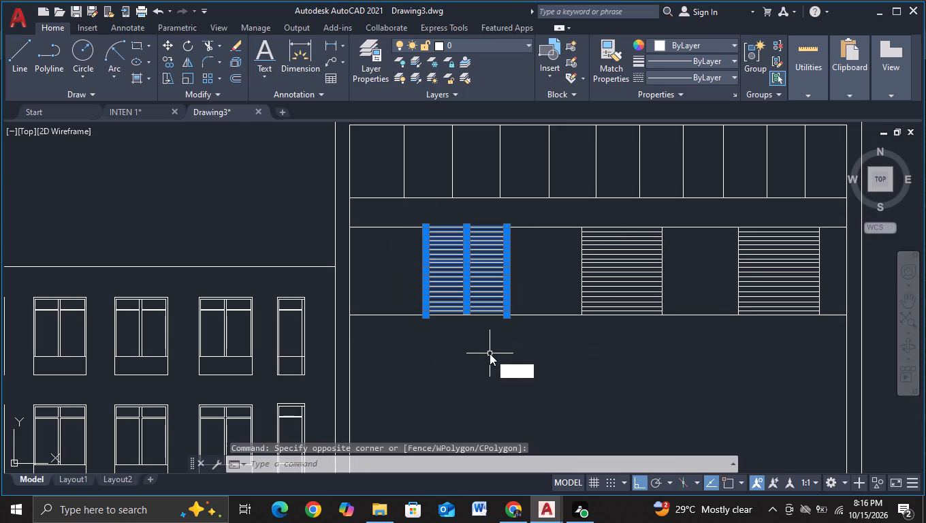
click(520, 396)
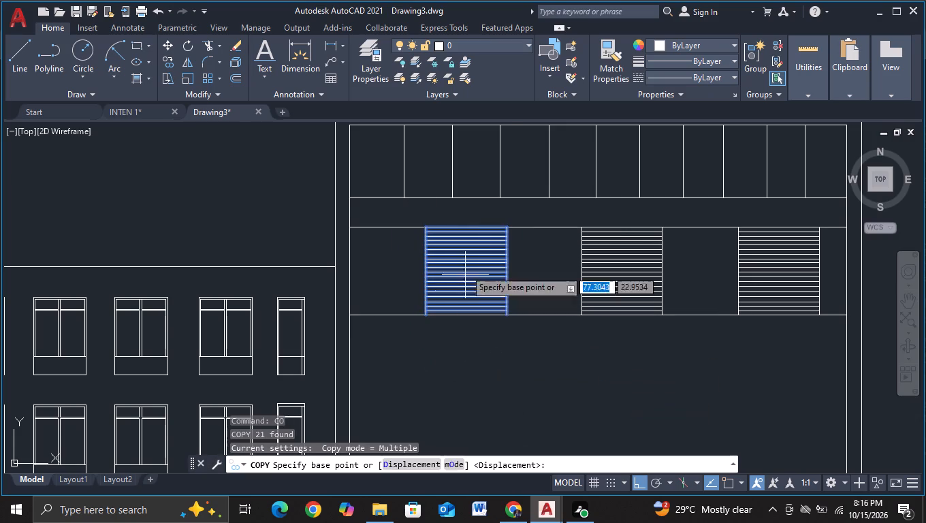
click(460, 248)
middle_drag(453, 371, 461, 313)
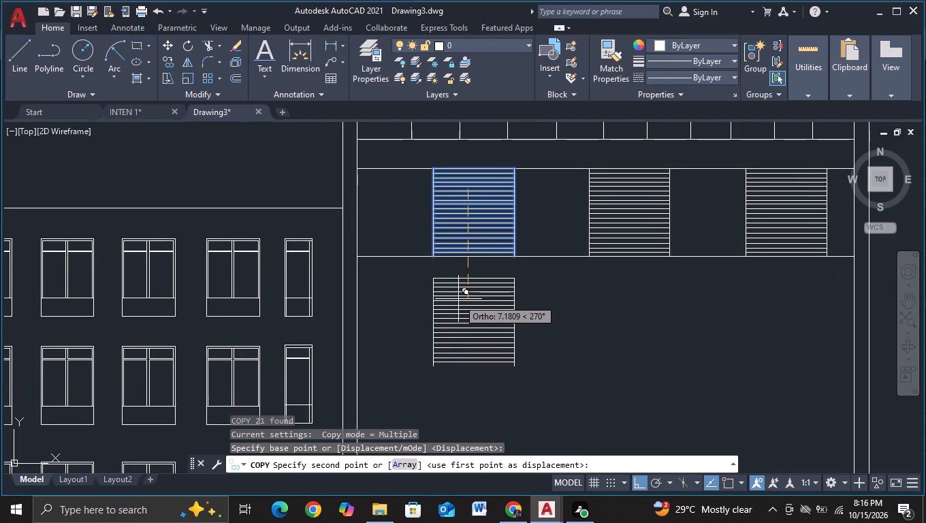
click(458, 299)
key(Escape)
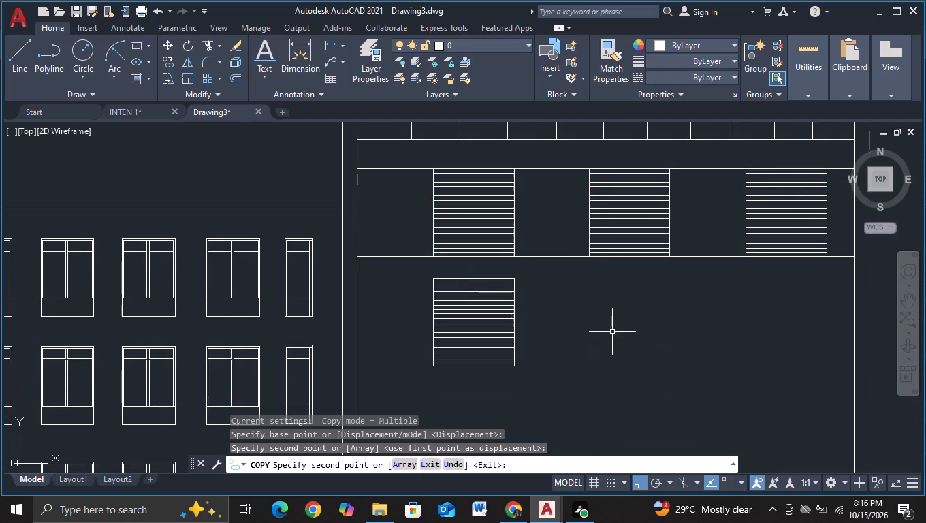
Copy the lower louvred panel once to the left and four times to the right, about 5.8 units apart, across the taller block.
click(415, 274)
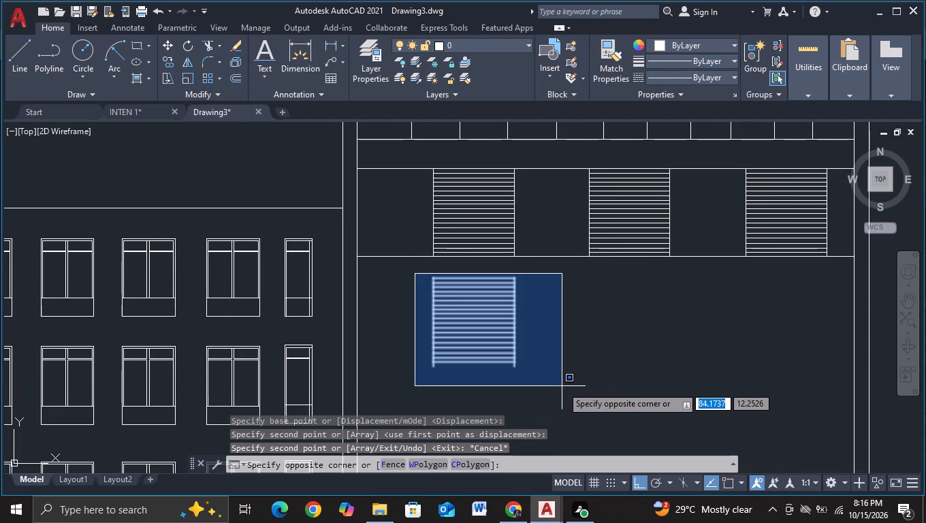
click(559, 383)
key(c)
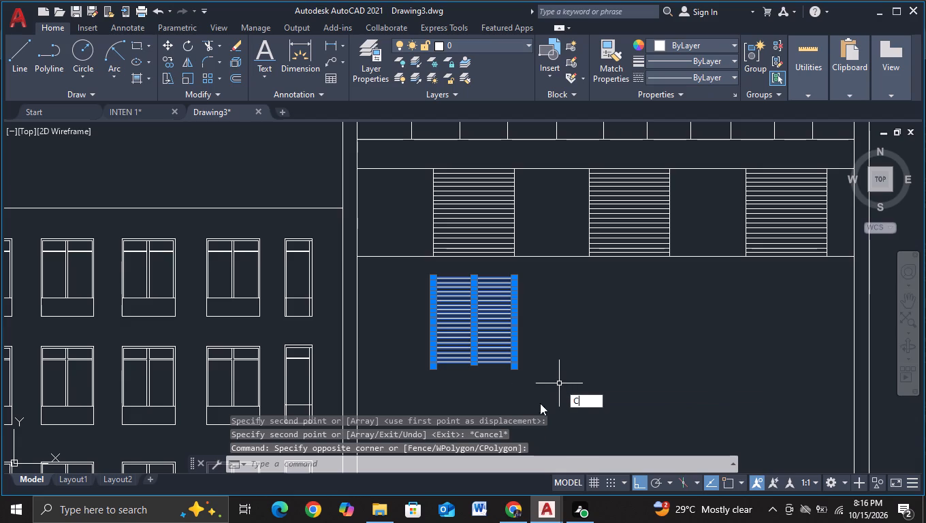
click(581, 429)
click(479, 315)
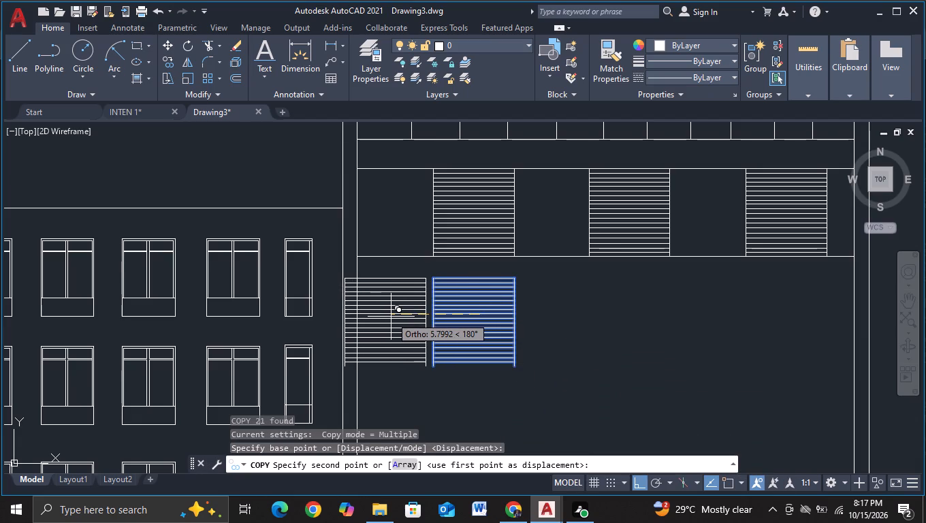
click(391, 317)
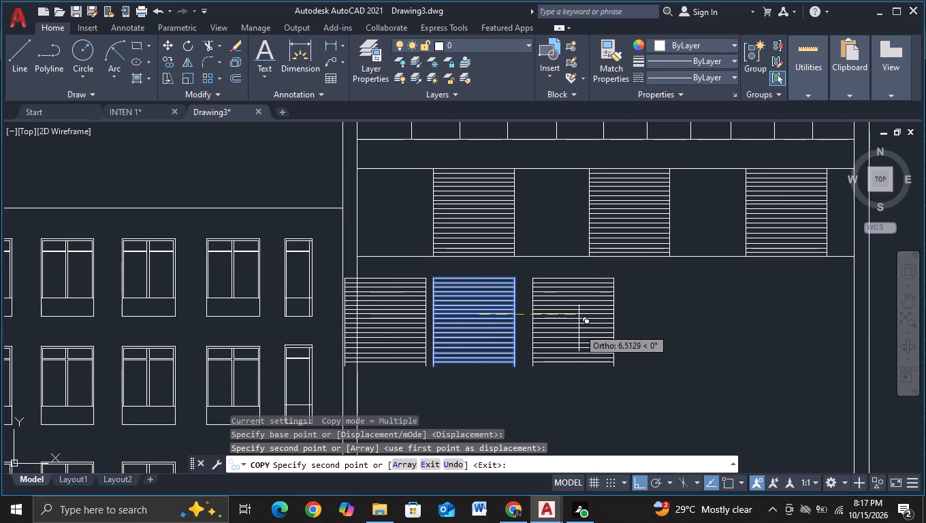
click(569, 328)
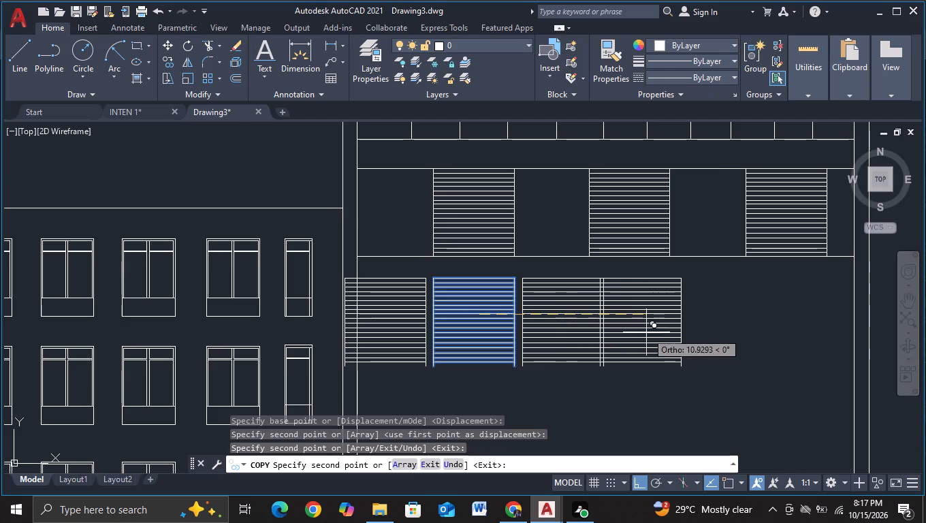
click(657, 331)
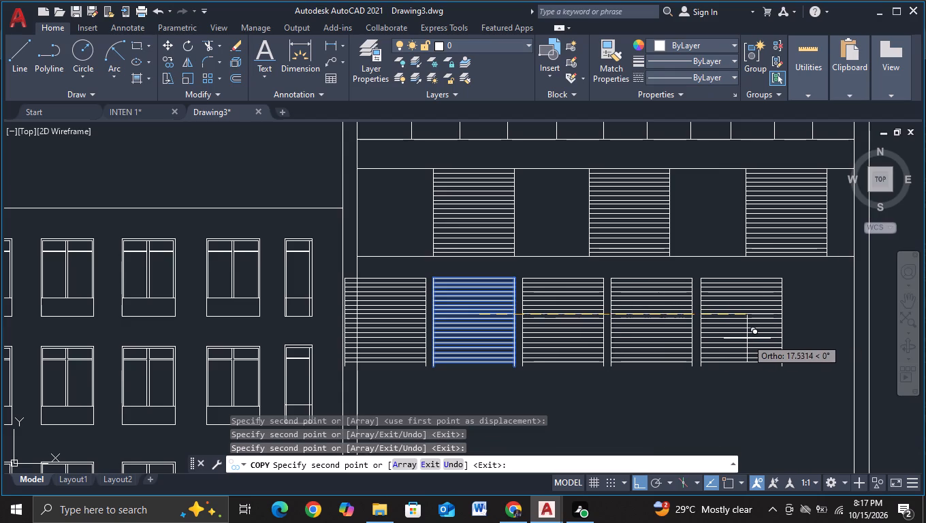
click(744, 338)
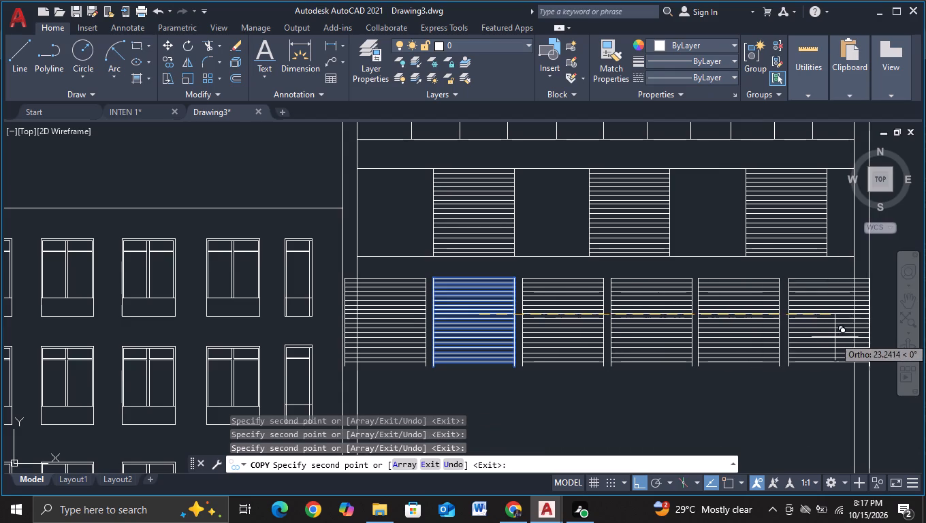
middle_drag(835, 337, 665, 330)
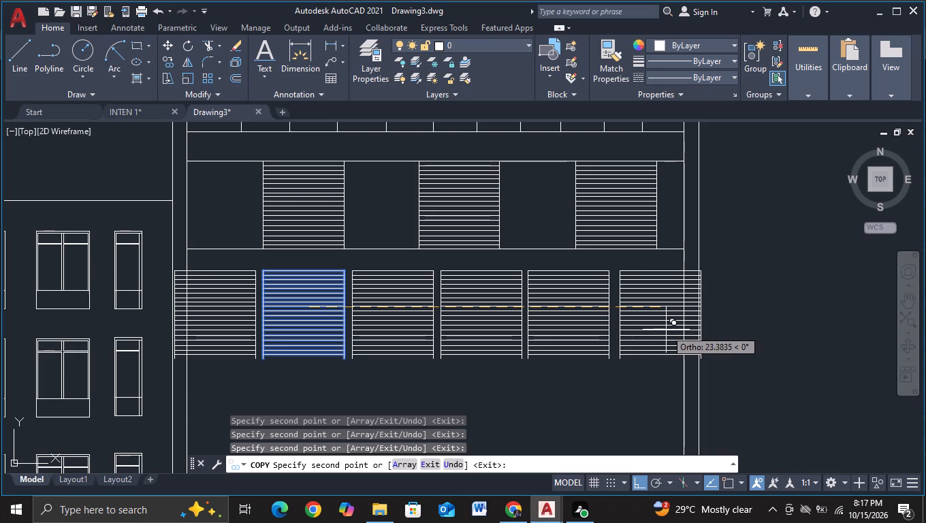
click(661, 330)
key(Escape)
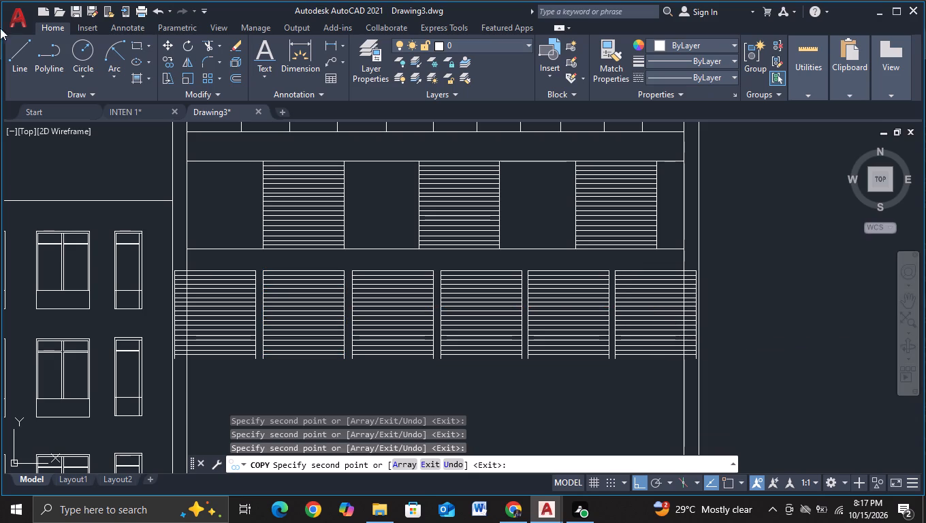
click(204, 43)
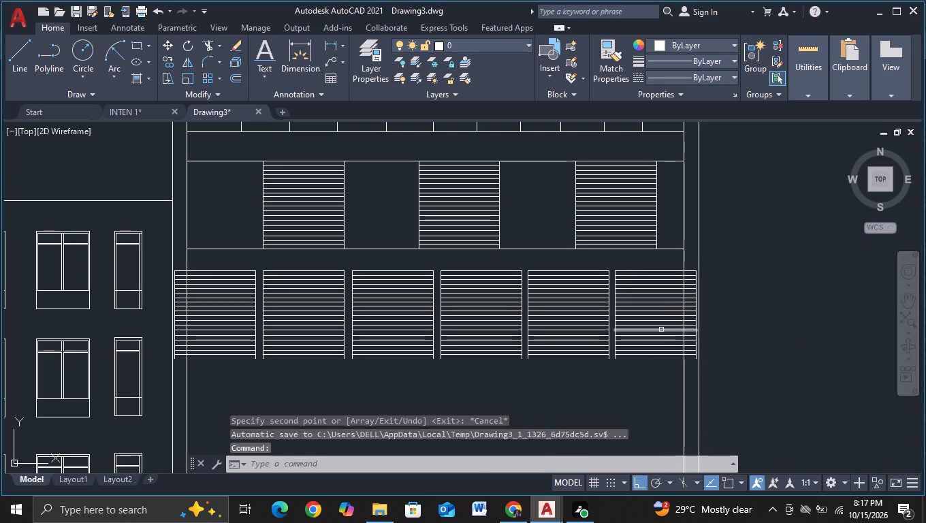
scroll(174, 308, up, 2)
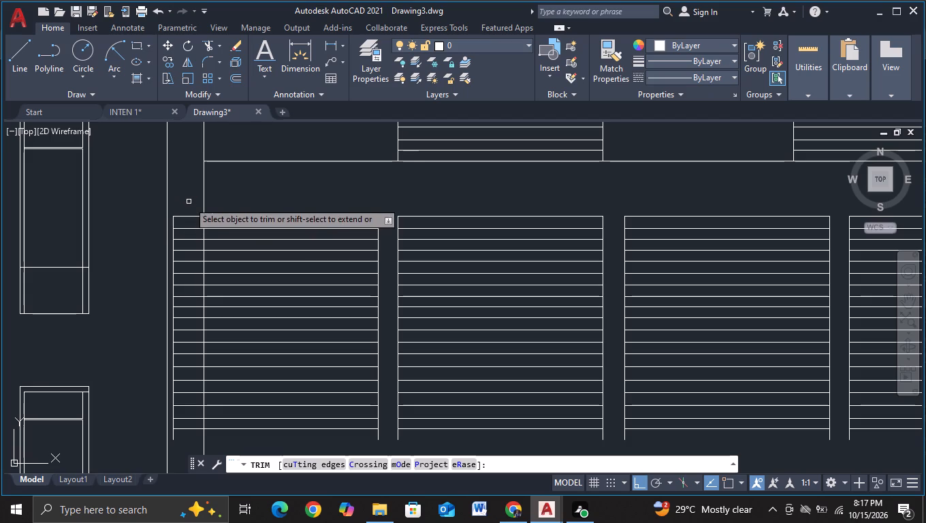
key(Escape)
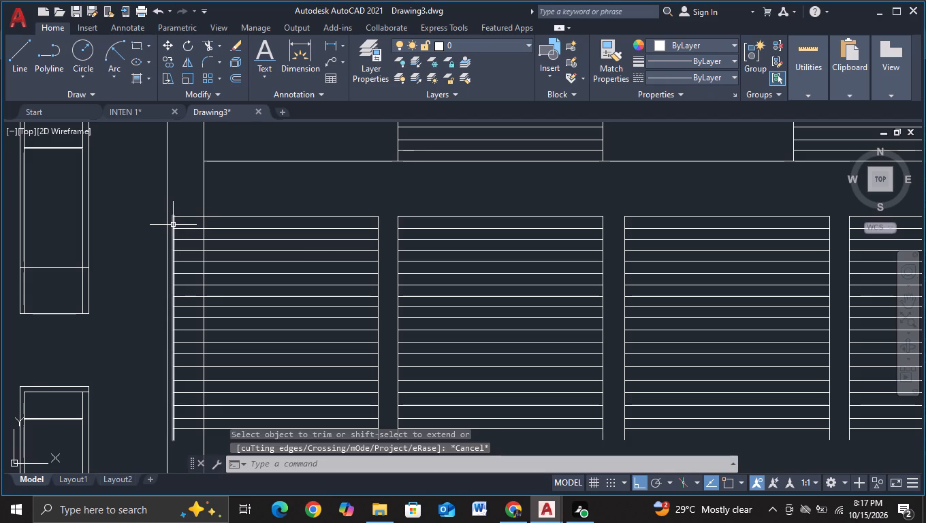
Erase the outer left vertical edge of the leftmost lower louvred panel, which lies beyond the block's inner wall line.
click(173, 225)
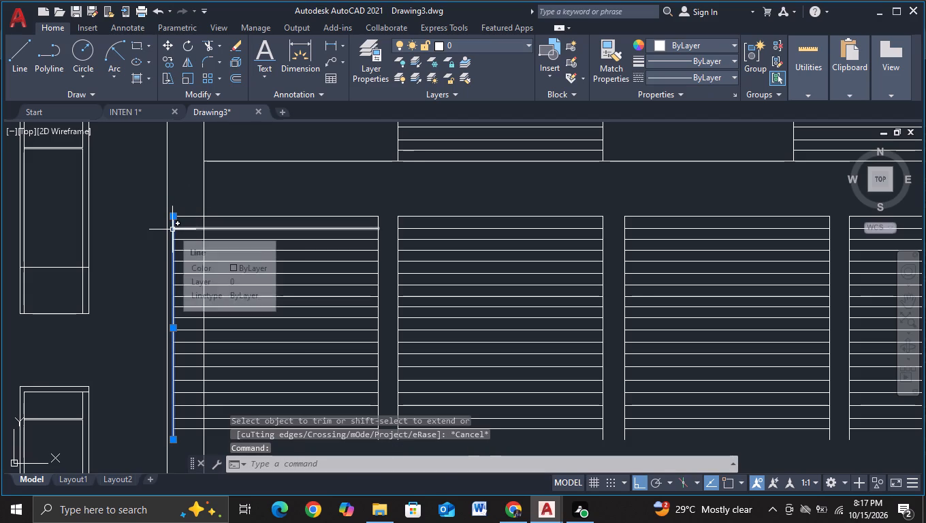
key(Delete)
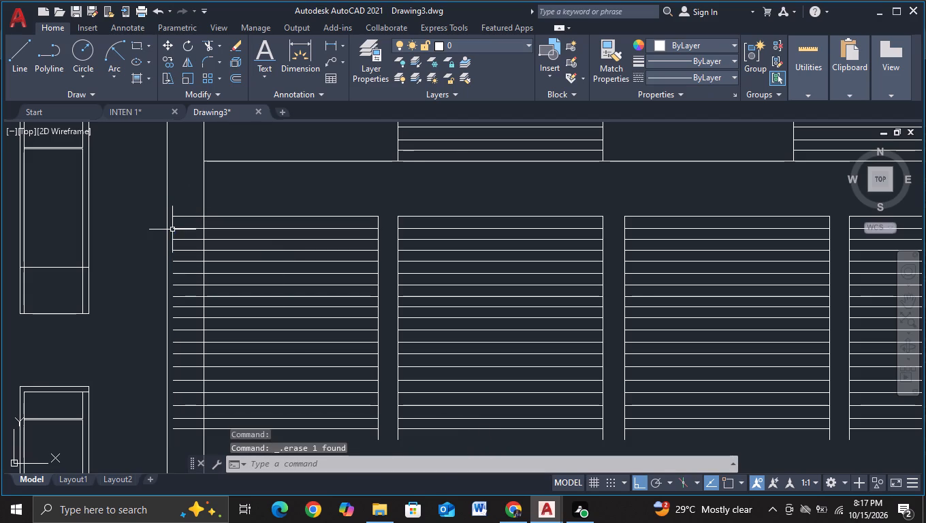
Trim the leftmost lower panel's louvre lines back to the block's inner left wall line.
click(205, 42)
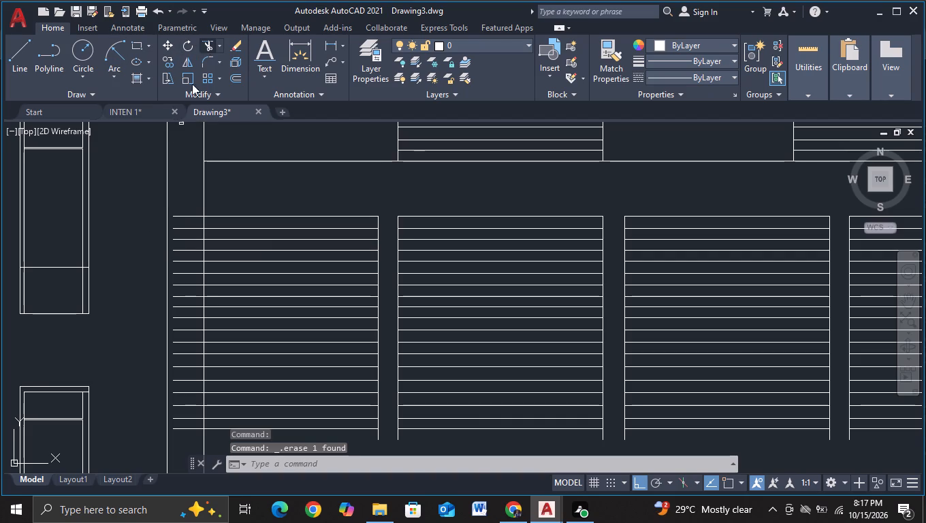
click(178, 194)
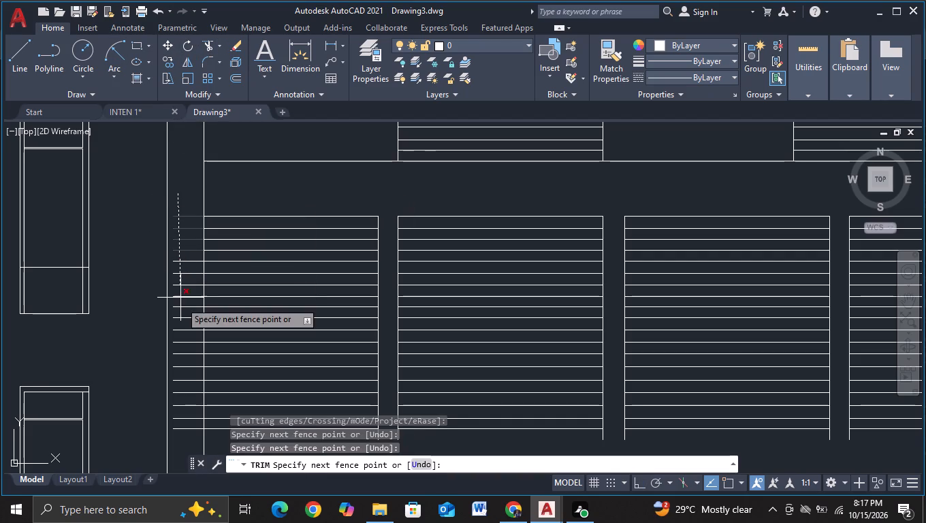
click(181, 446)
scroll(181, 446, down, 3)
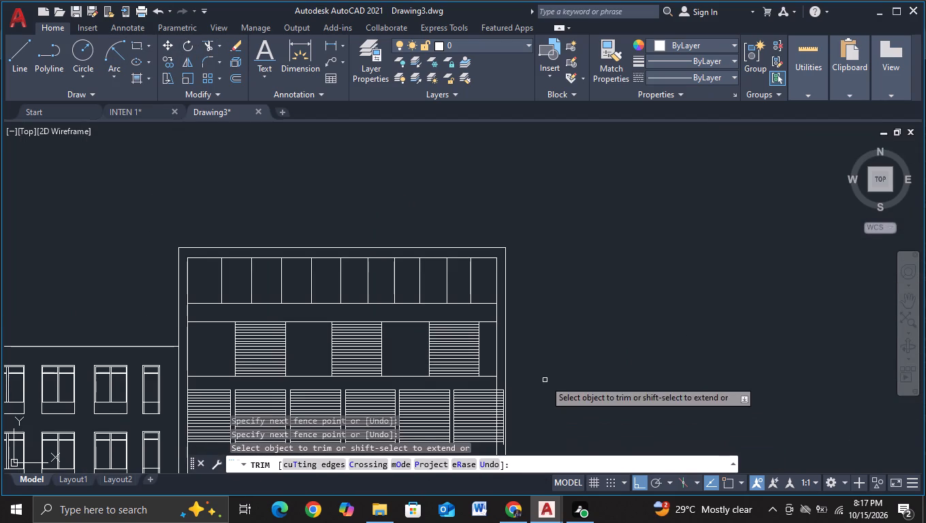
Trim the rightmost lower panel's louvre lines back to the inner right wall line and remove its leftover outer vertical edge.
middle_drag(546, 360, 547, 285)
scroll(581, 301, up, 2)
middle_drag(498, 346, 437, 161)
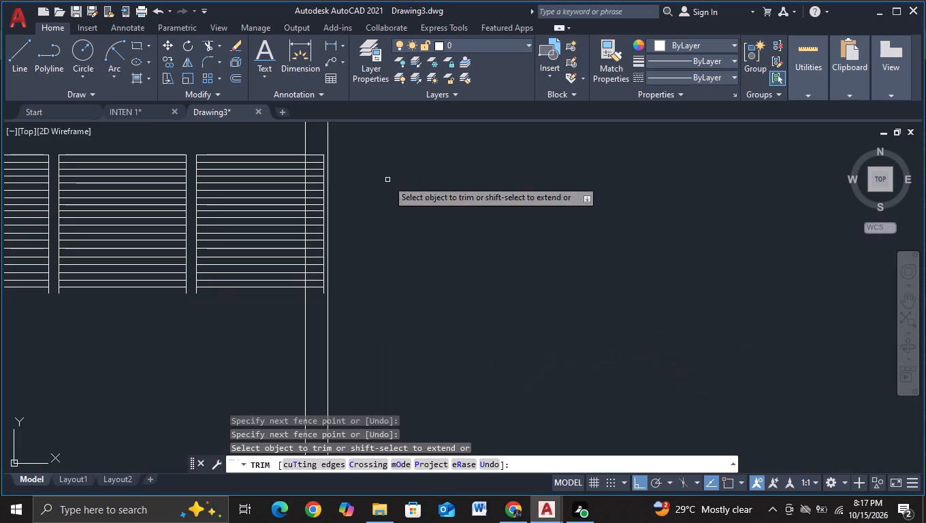
click(312, 140)
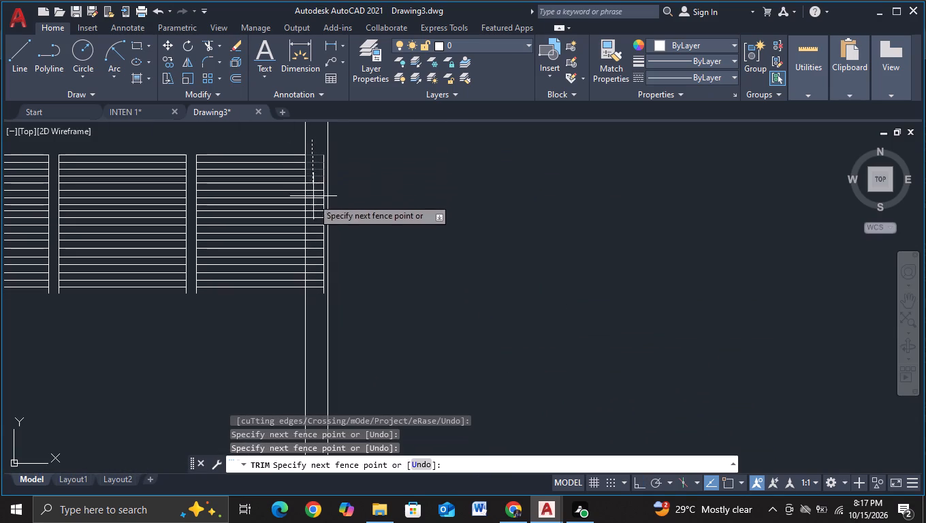
click(313, 303)
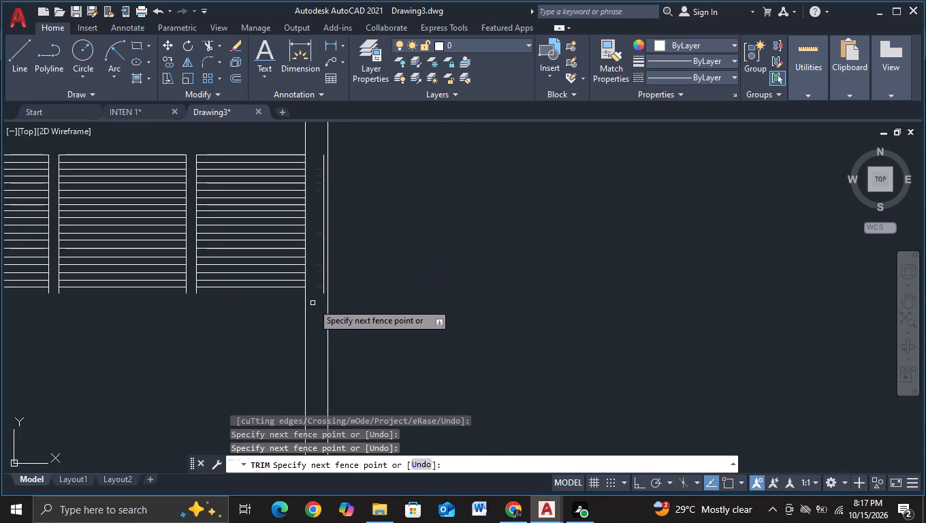
click(324, 279)
scroll(429, 249, down, 2)
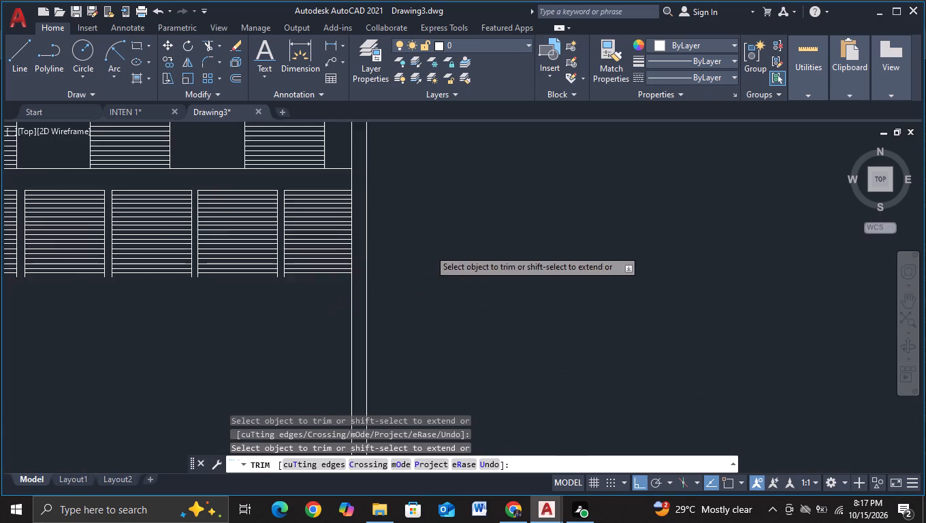
middle_drag(303, 311, 444, 321)
key(Escape)
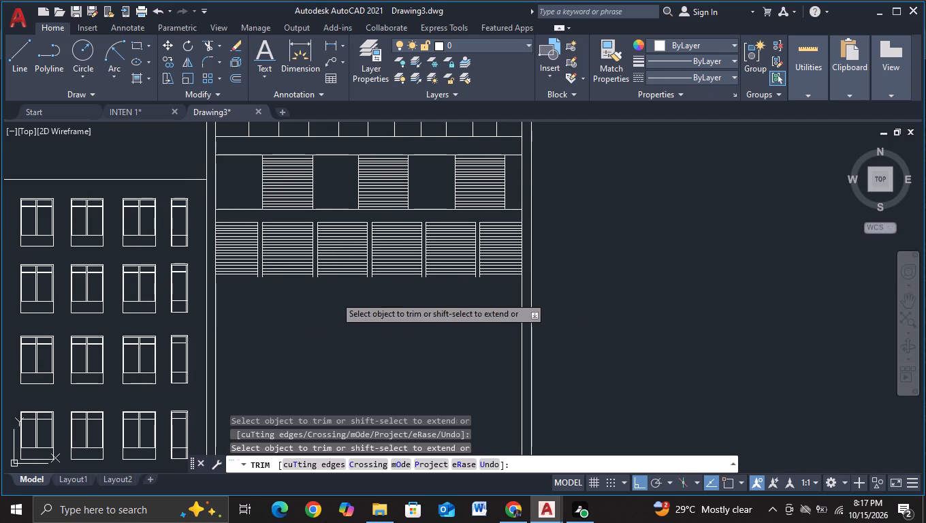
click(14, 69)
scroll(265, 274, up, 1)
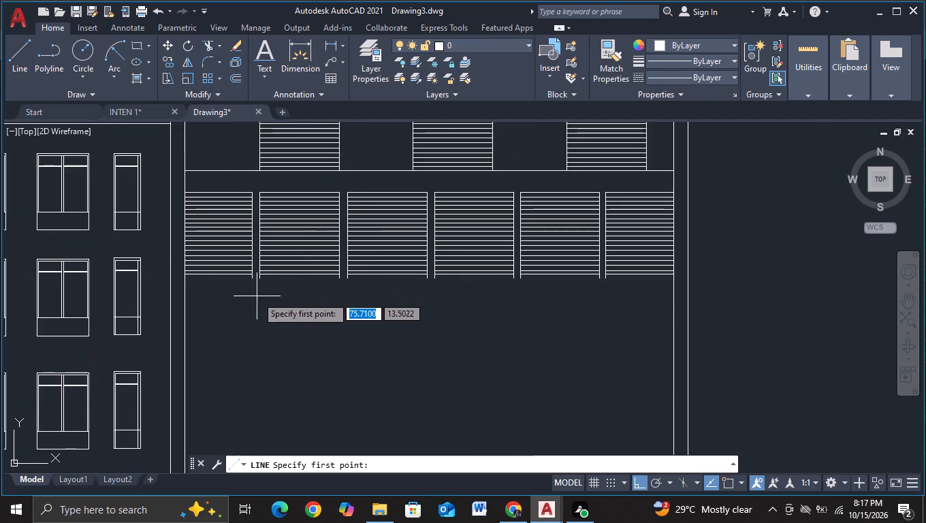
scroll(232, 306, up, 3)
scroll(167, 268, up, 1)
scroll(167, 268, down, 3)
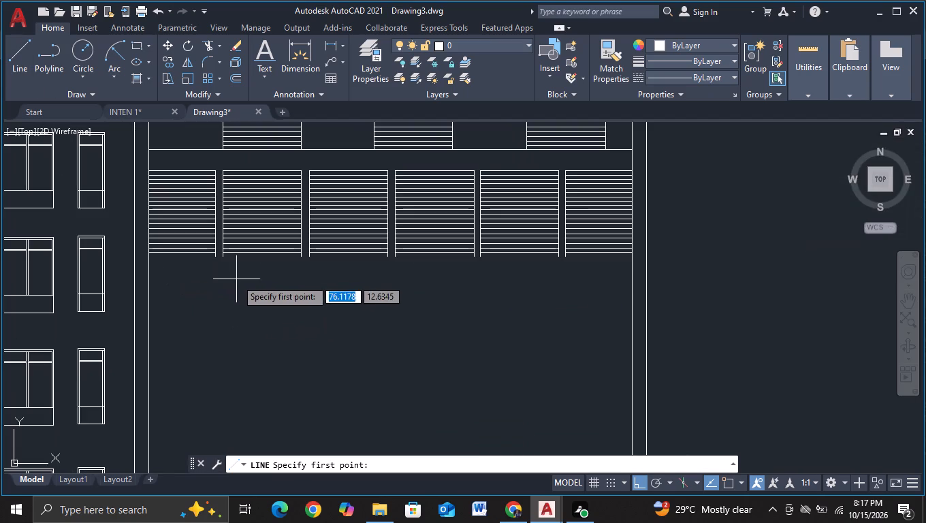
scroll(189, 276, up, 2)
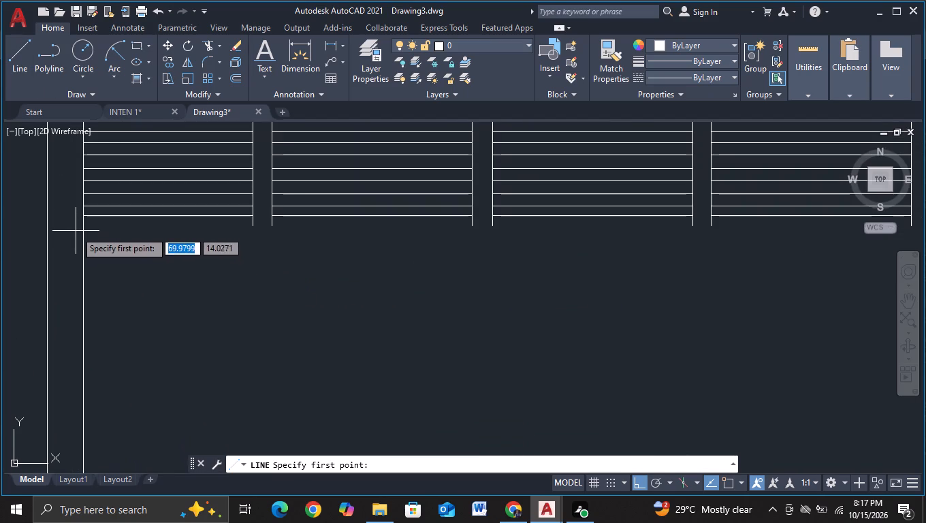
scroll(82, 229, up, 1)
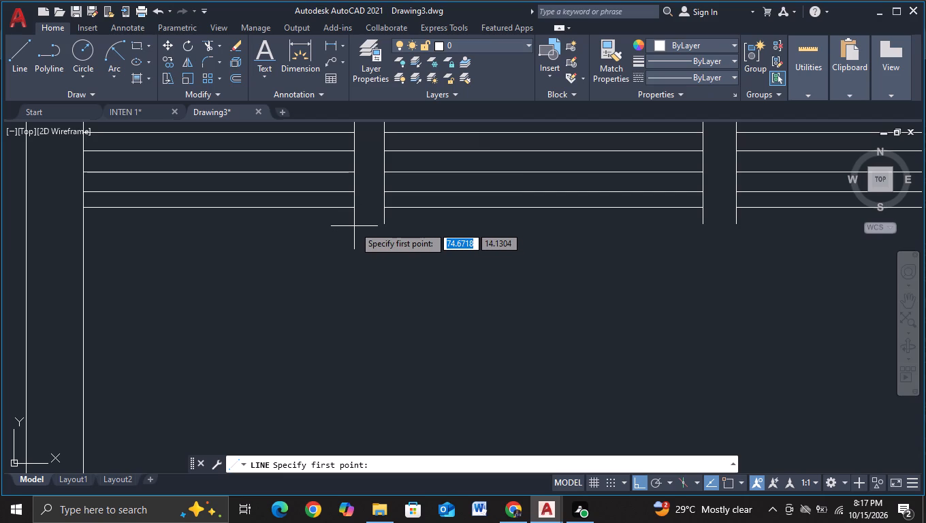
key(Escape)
With object snap on, draw a horizontal line along the lower louvred panels' bottom ends, overshooting the inner left wall and both right wall lines.
click(25, 70)
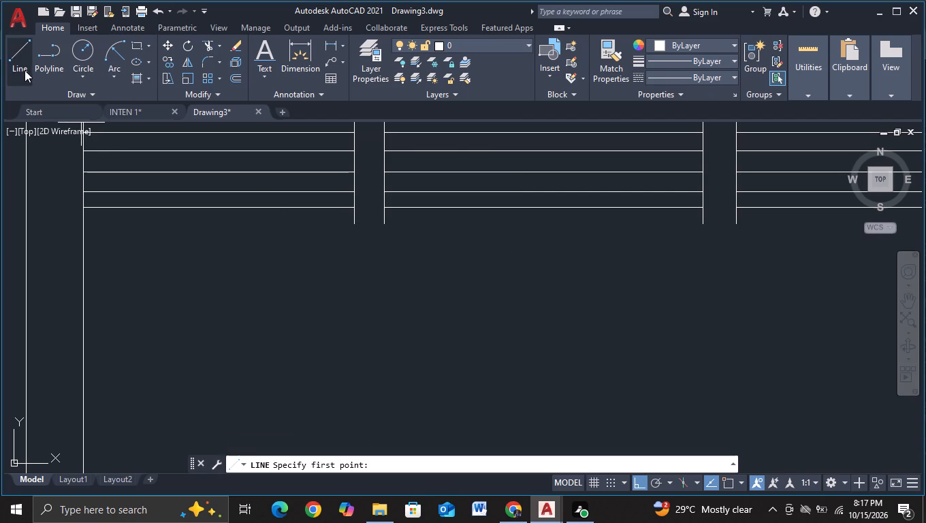
key(F3)
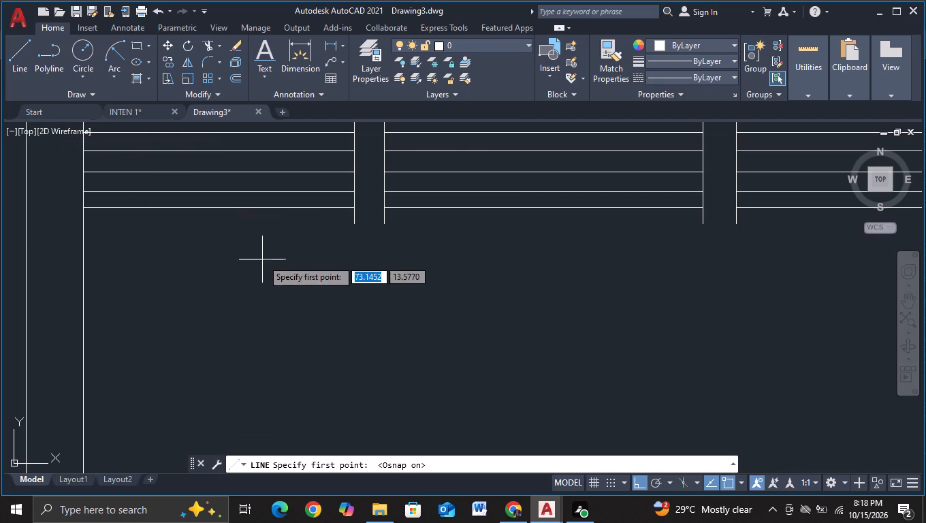
click(350, 226)
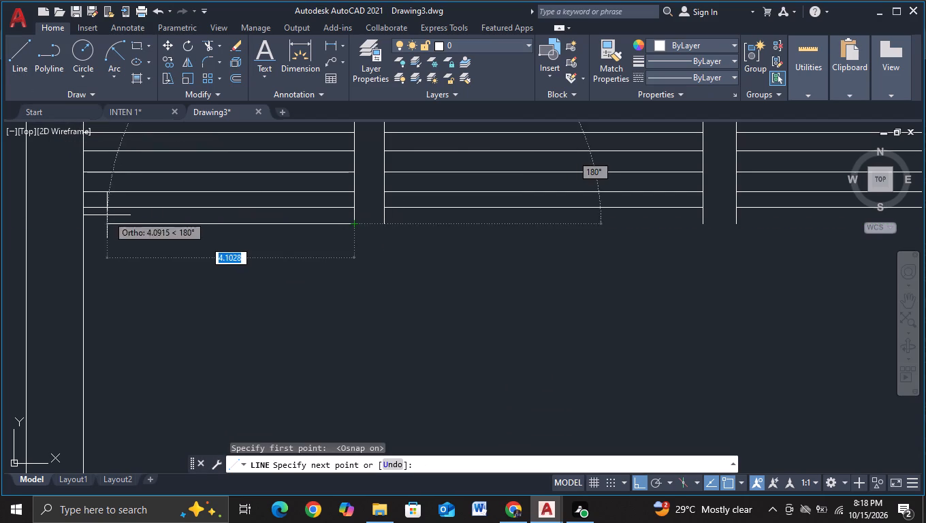
click(54, 232)
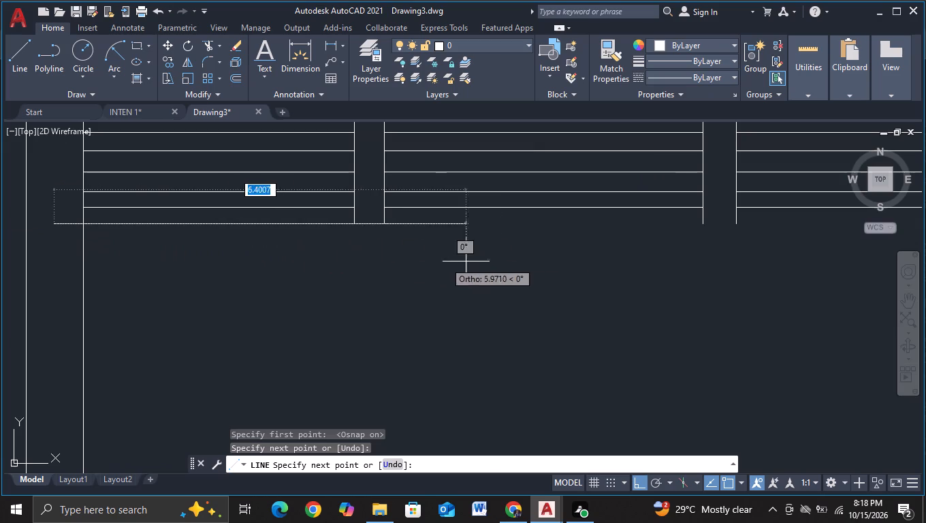
middle_drag(501, 259, 0, 198)
middle_drag(668, 264, 135, 263)
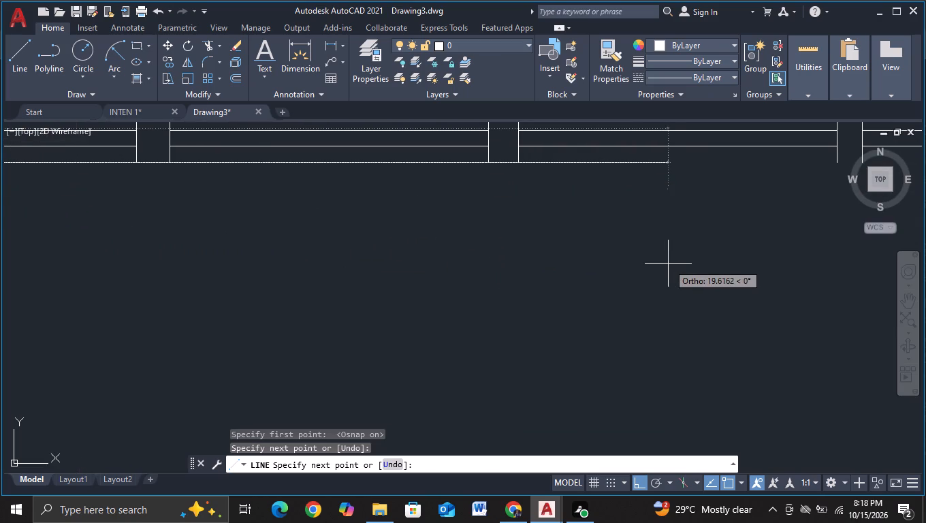
middle_drag(135, 263, 126, 261)
middle_drag(530, 261, 51, 268)
click(603, 281)
key(Escape)
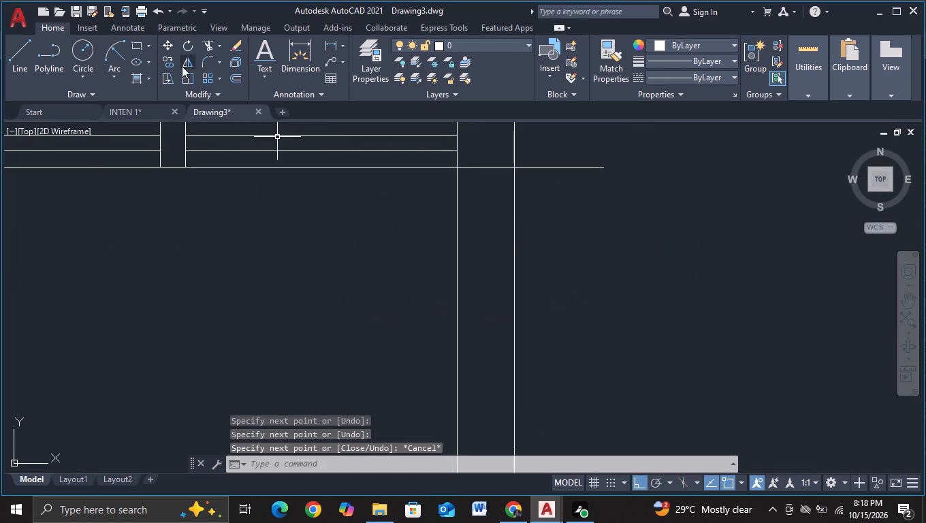
Trim the ends of the new bottom line that extend beyond the block's inner wall lines on both sides.
click(209, 46)
drag(481, 150, 484, 232)
drag(566, 148, 578, 220)
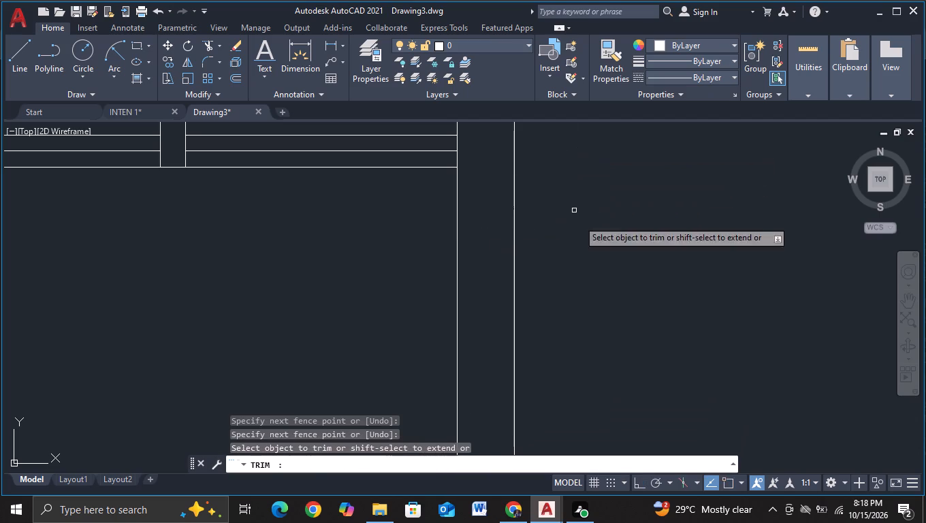
middle_drag(160, 274, 581, 302)
middle_drag(191, 287, 754, 349)
middle_drag(162, 313, 310, 310)
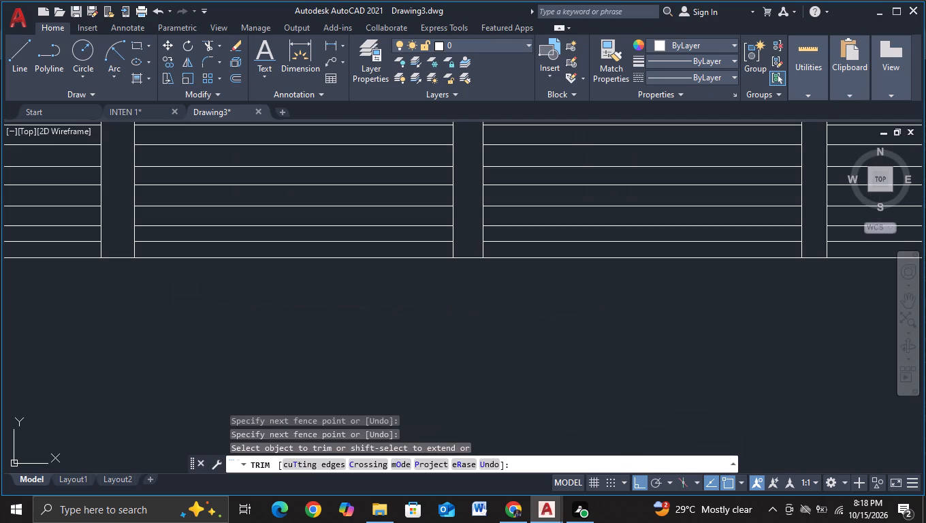
middle_drag(310, 310, 771, 360)
drag(72, 298, 67, 332)
key(Escape)
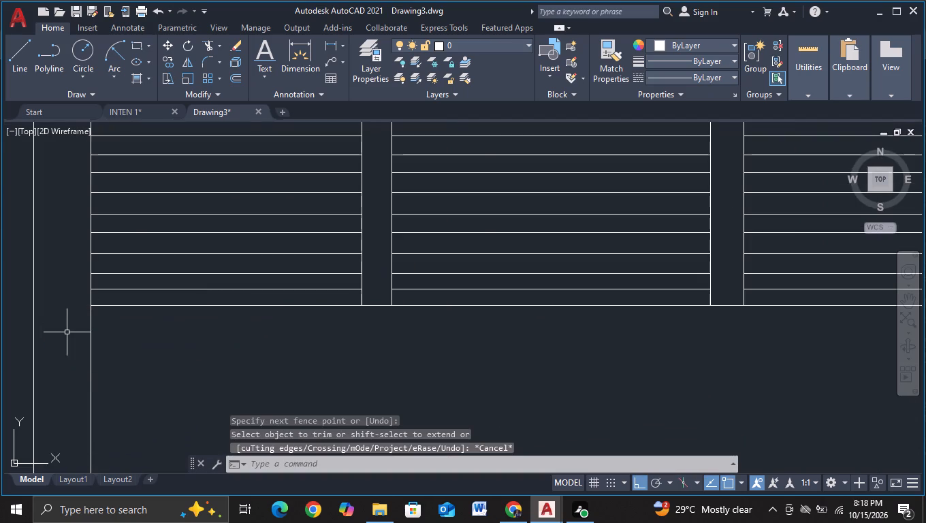
Draw a horizontal line along the lower panels' tops, from the leftmost panel's top right corner to beyond the block's right wall.
click(16, 76)
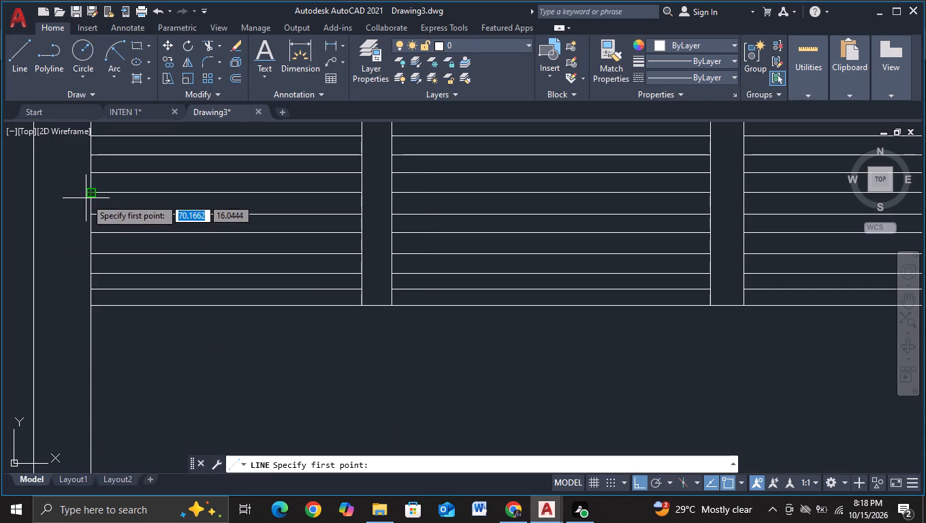
middle_drag(72, 194, 93, 403)
scroll(82, 319, up, 1)
scroll(108, 272, down, 2)
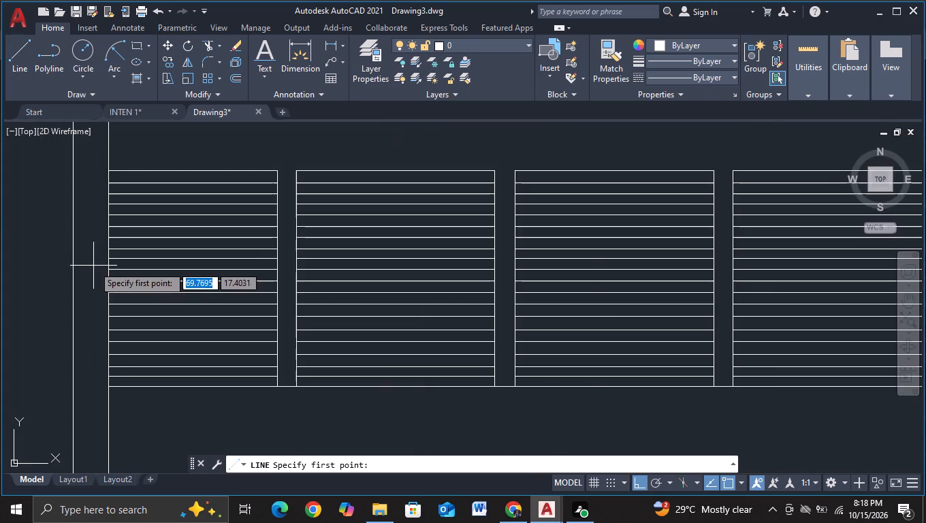
middle_drag(94, 266, 94, 375)
scroll(94, 353, up, 1)
scroll(94, 346, down, 1)
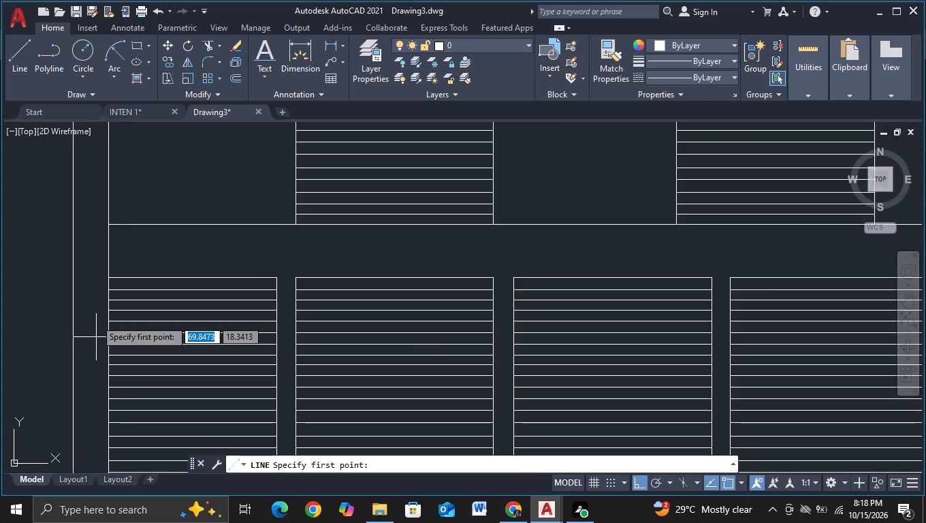
scroll(99, 291, up, 2)
click(550, 267)
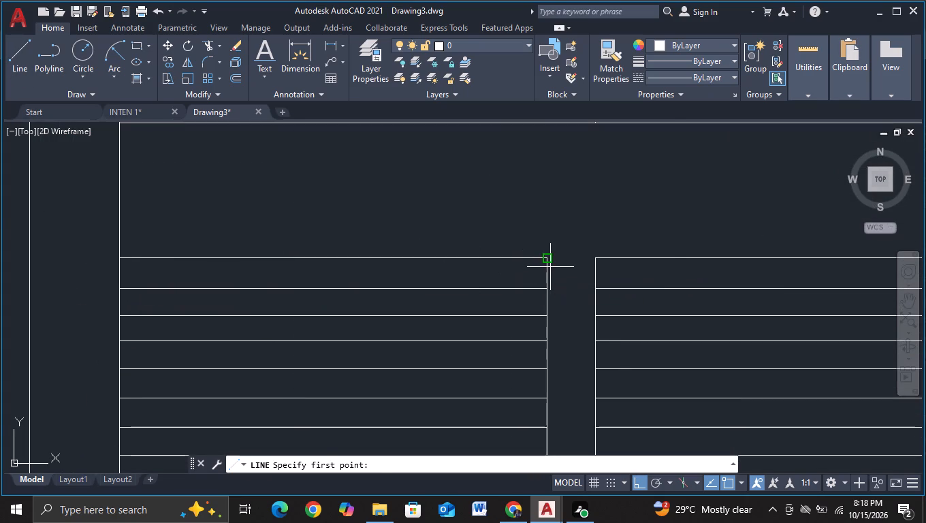
middle_drag(592, 240, 0, 204)
scroll(132, 211, down, 2)
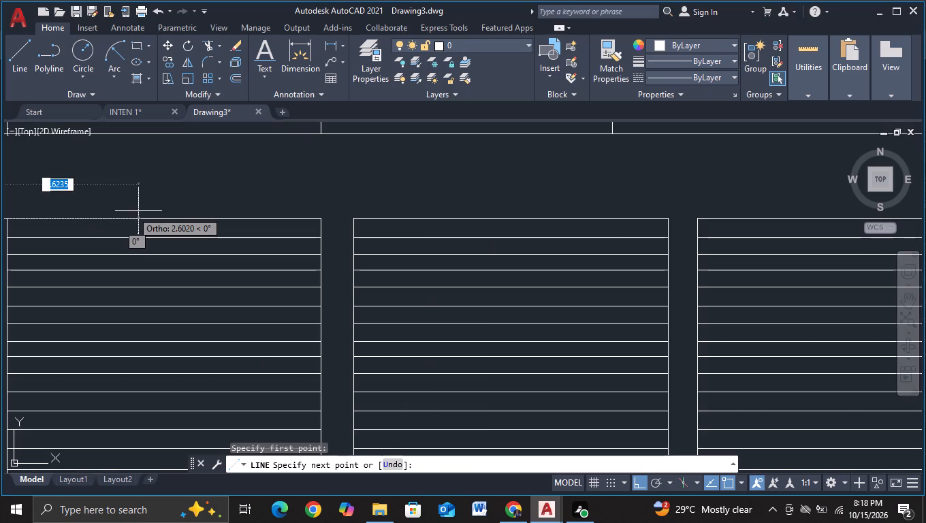
scroll(505, 225, down, 1)
middle_drag(601, 223, 127, 232)
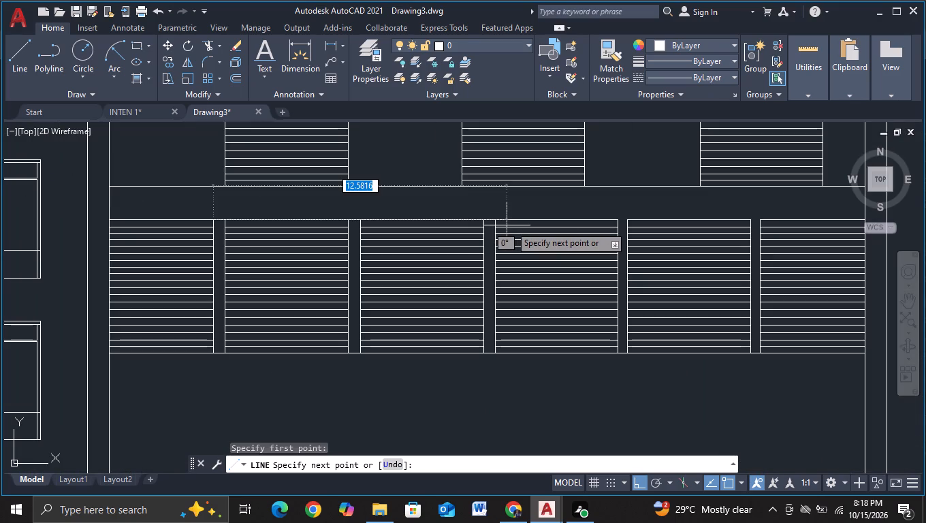
middle_drag(127, 232, 0, 232)
click(378, 238)
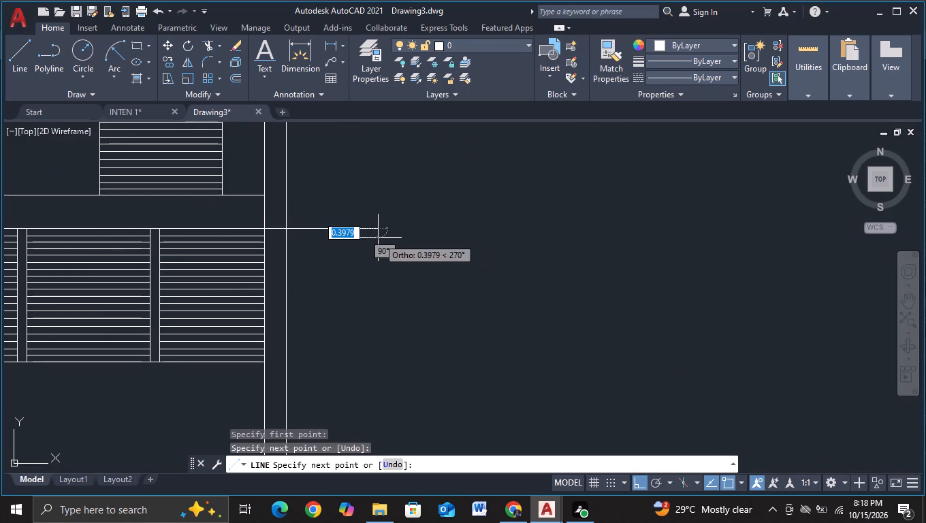
Trim the line along the lower louvred panels' tops back to the taller block's inner right wall line.
key(Escape)
click(202, 43)
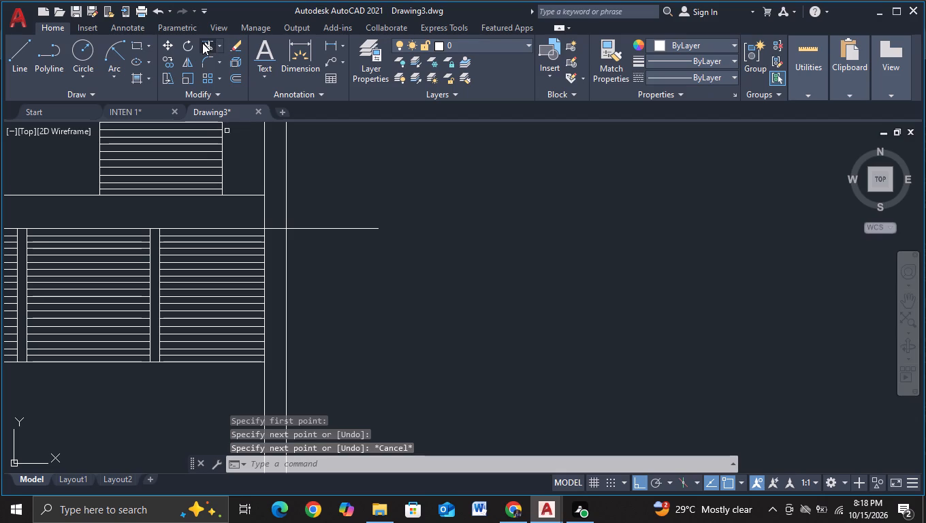
drag(270, 222, 272, 249)
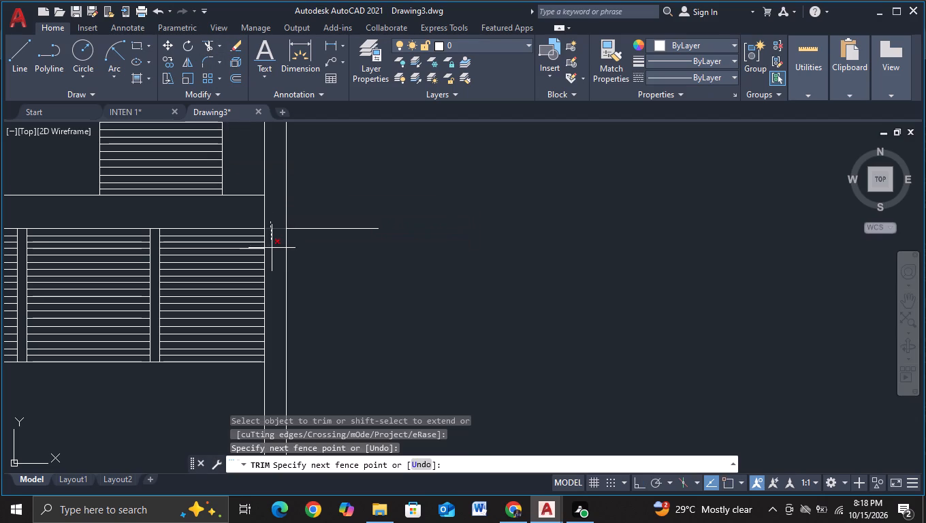
drag(272, 249, 272, 250)
drag(335, 196, 333, 251)
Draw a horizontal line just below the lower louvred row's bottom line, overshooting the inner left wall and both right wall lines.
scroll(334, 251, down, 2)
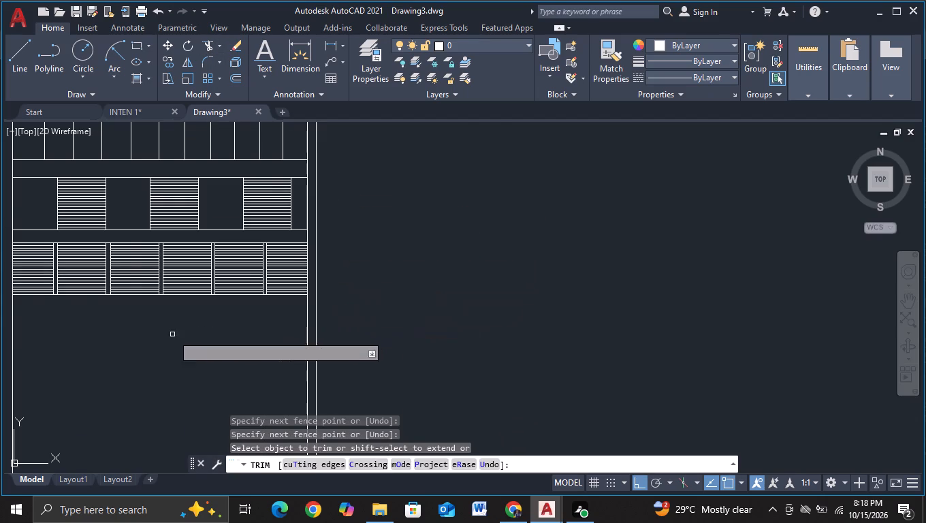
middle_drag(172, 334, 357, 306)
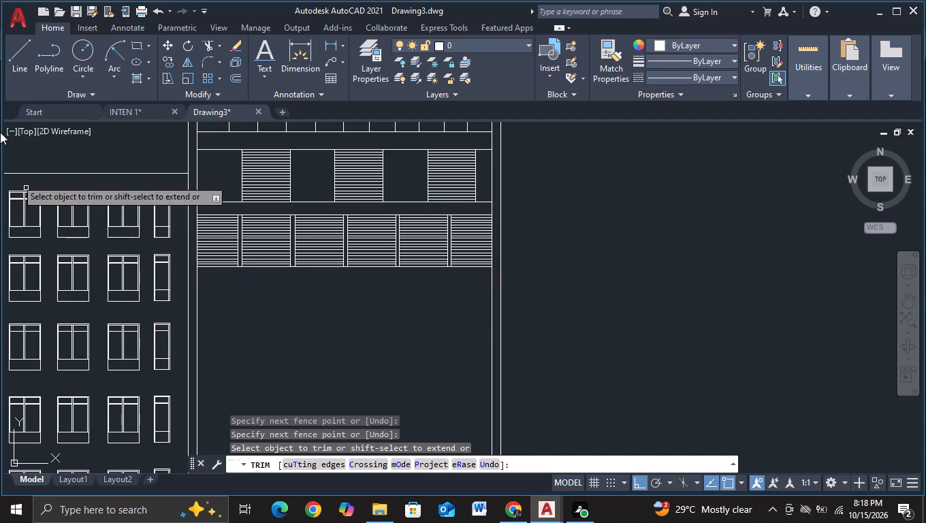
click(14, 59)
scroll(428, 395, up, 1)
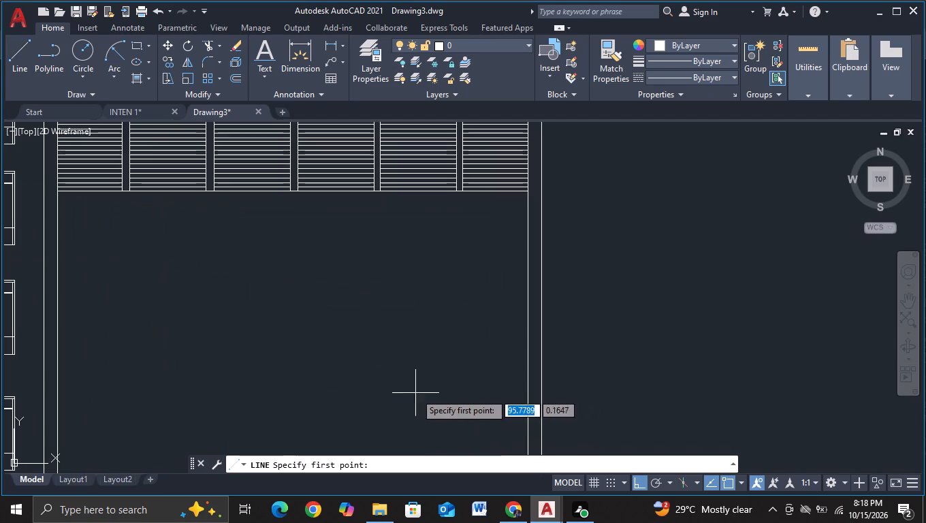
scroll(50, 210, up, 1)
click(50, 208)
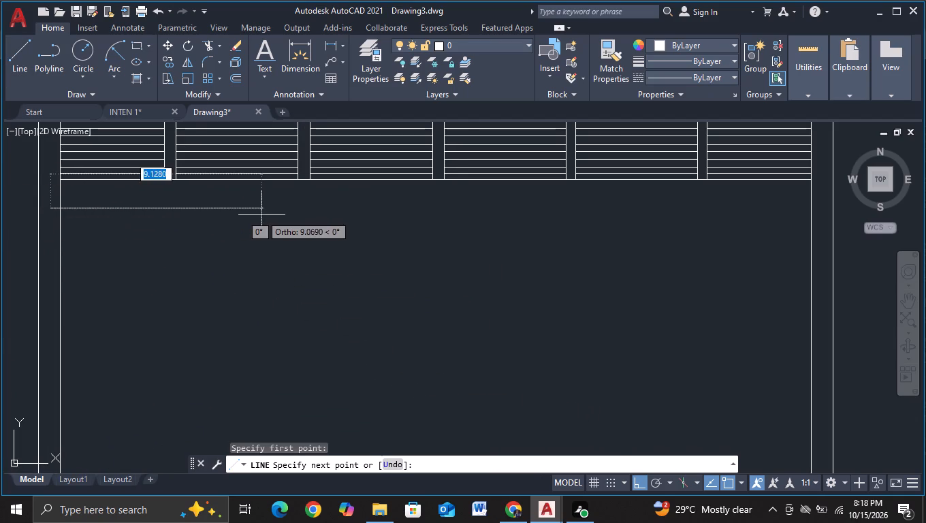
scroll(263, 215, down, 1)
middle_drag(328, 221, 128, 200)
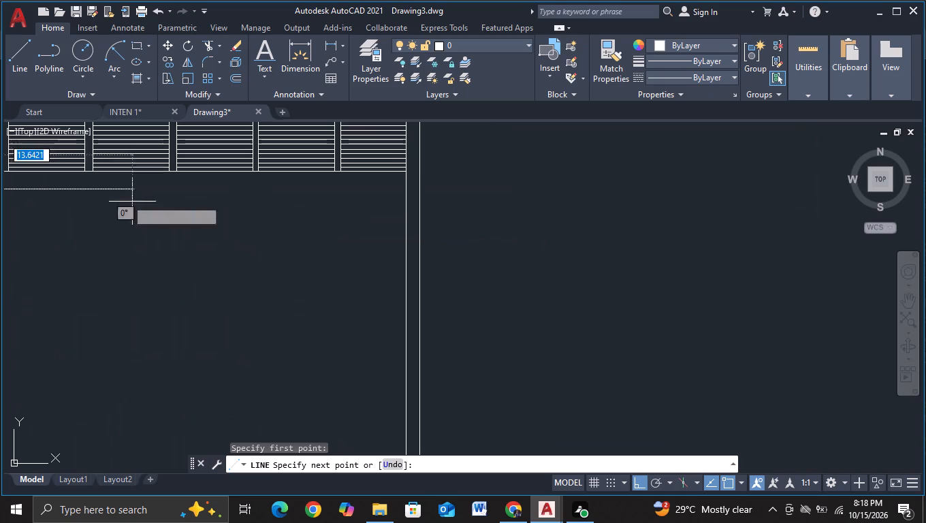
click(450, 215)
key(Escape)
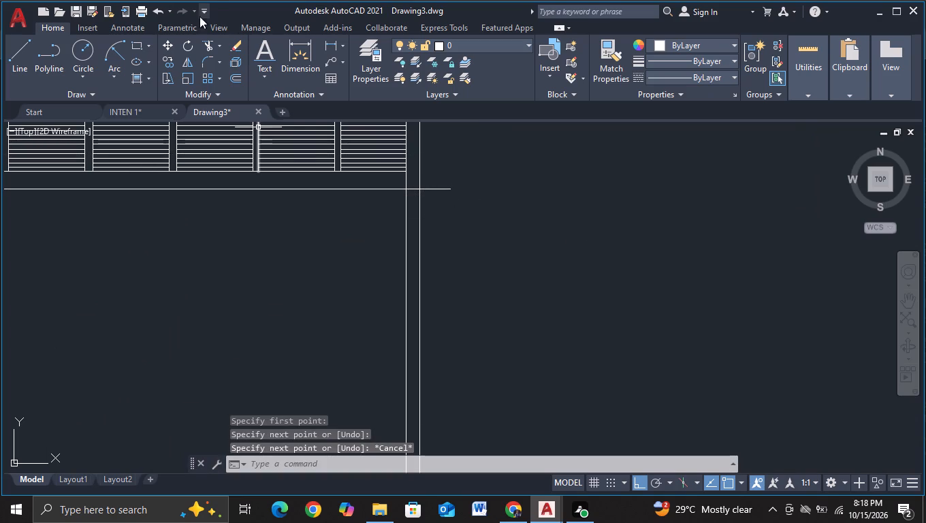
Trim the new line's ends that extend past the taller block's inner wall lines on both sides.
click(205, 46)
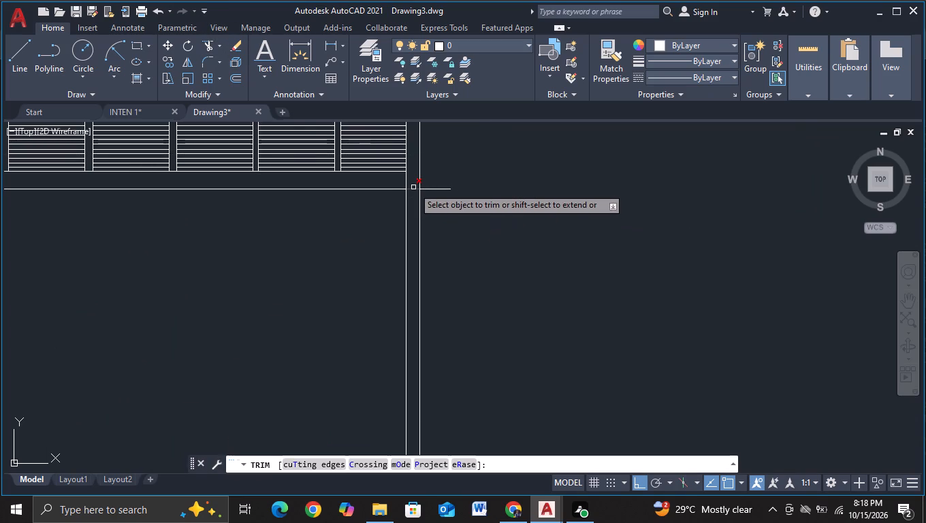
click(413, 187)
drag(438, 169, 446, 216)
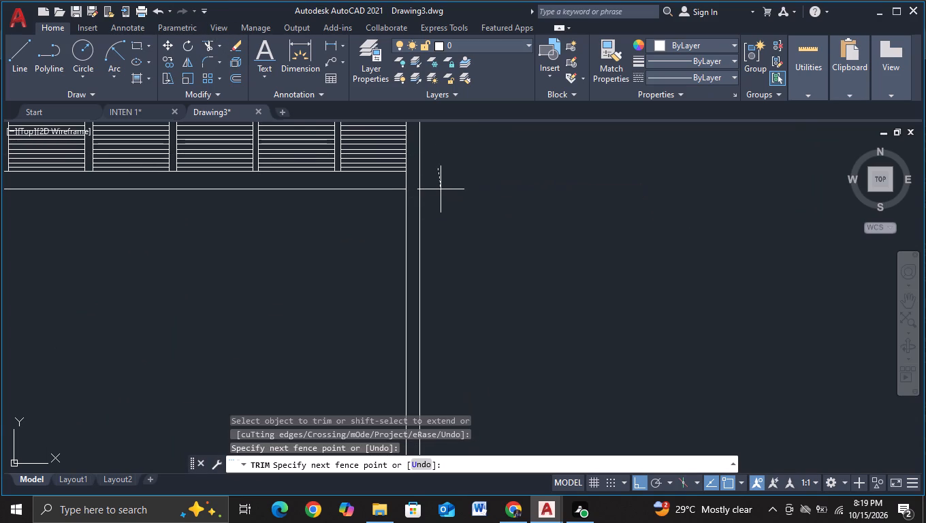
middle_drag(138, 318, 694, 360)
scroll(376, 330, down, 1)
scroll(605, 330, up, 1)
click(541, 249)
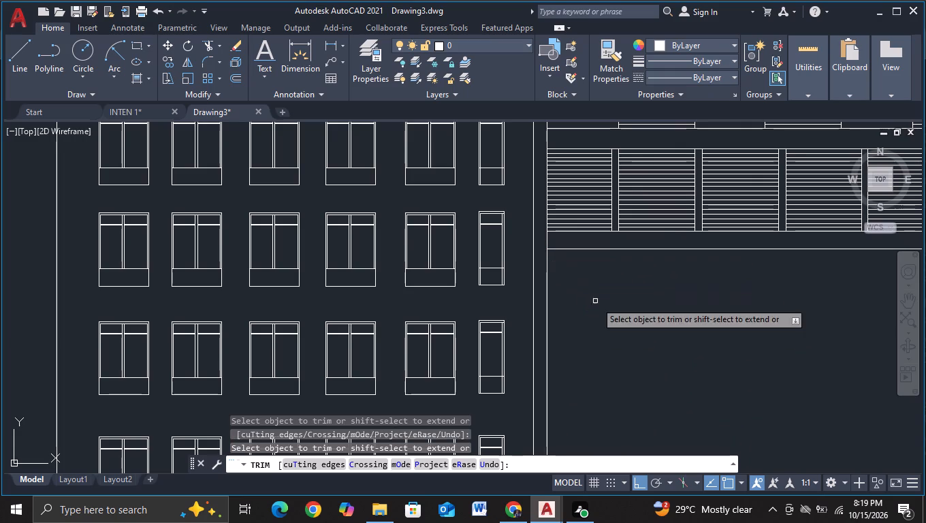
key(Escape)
Copy the row of three louvred panels with its top and bottom border lines straight down about 14.2 units, below the six-panel row.
scroll(601, 307, down, 2)
middle_drag(640, 328, 499, 281)
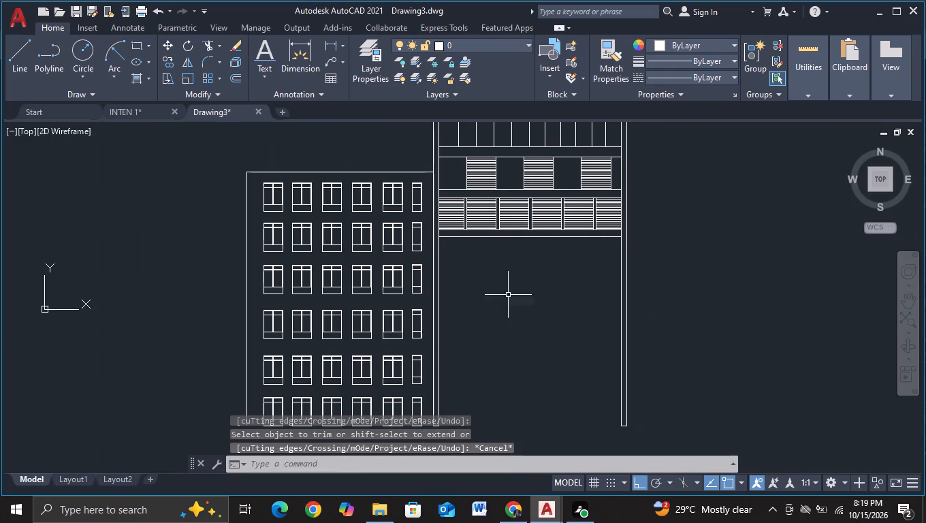
middle_drag(523, 300, 503, 270)
middle_drag(485, 234, 492, 246)
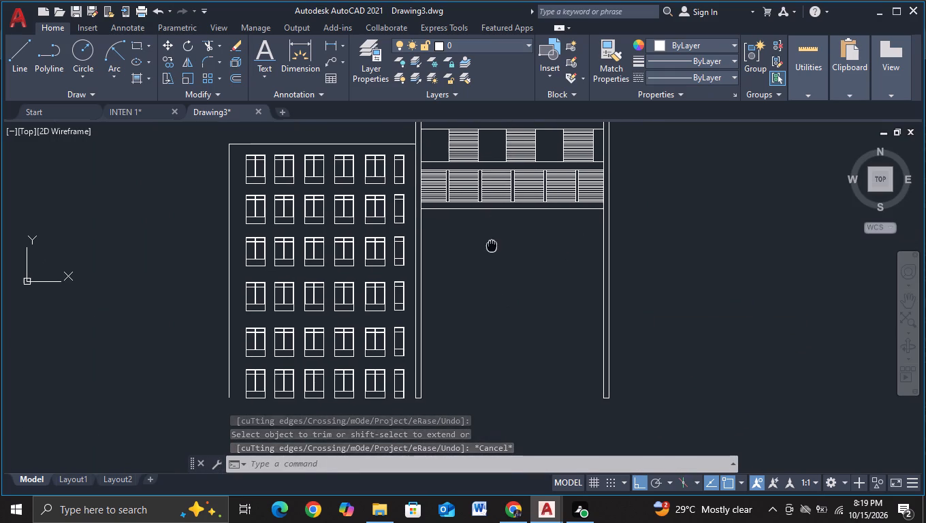
middle_drag(492, 246, 499, 319)
scroll(505, 306, up, 2)
middle_drag(490, 287, 511, 412)
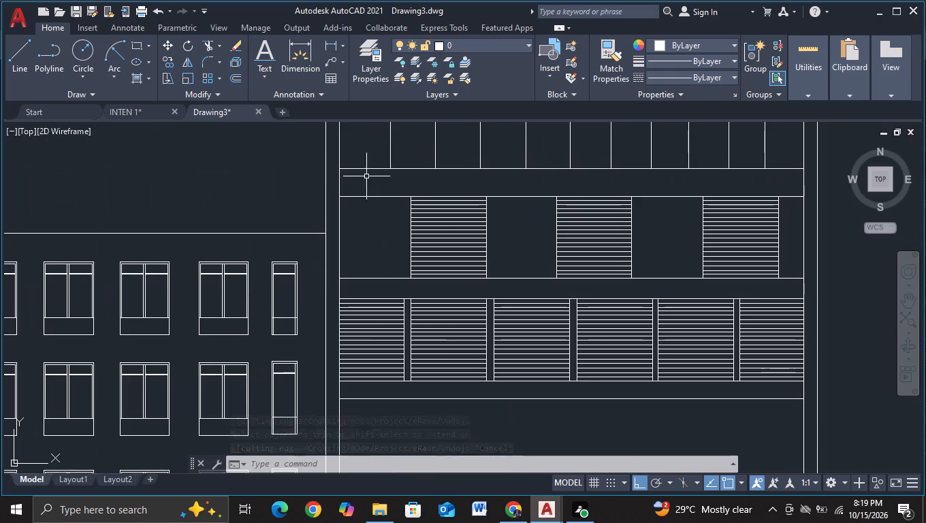
click(334, 179)
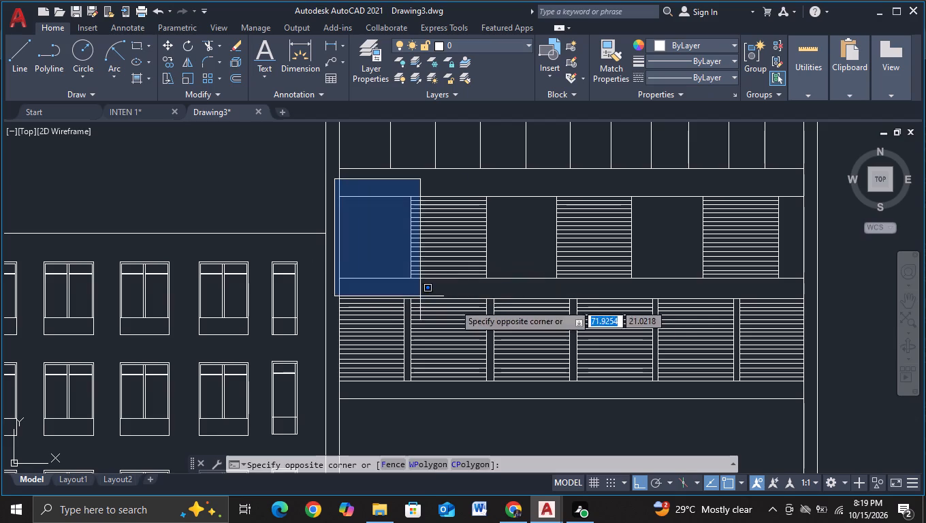
click(828, 294)
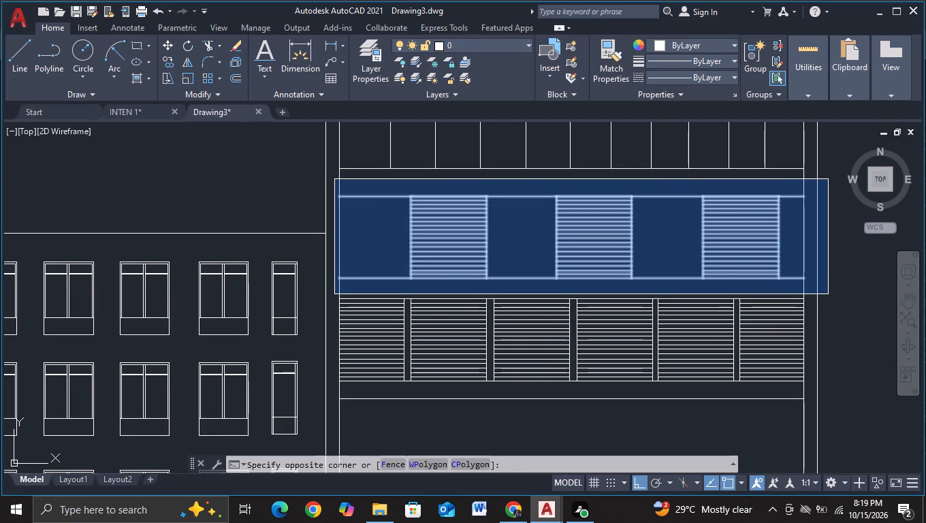
key(c)
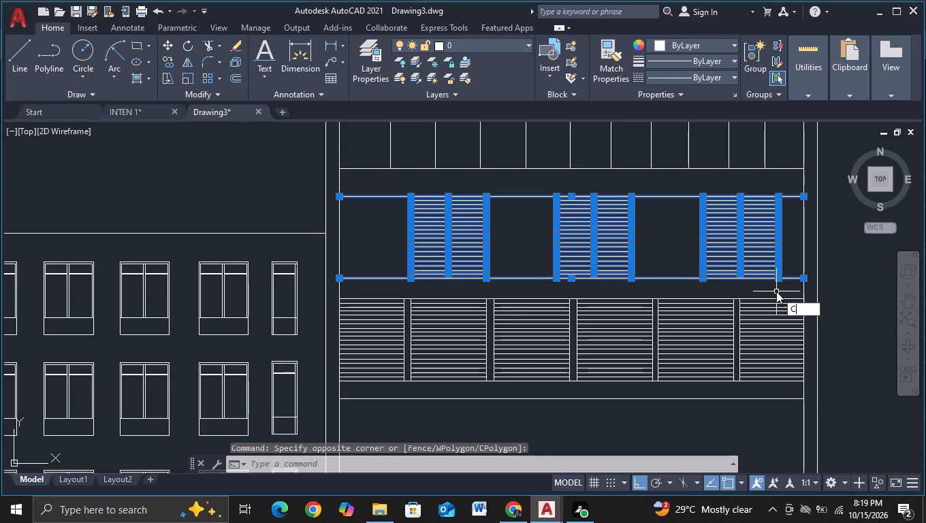
click(776, 336)
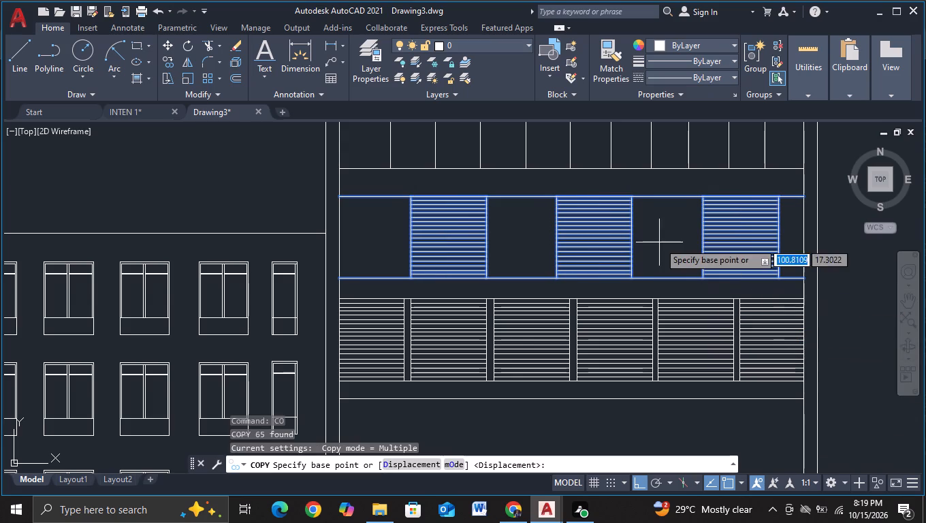
click(659, 242)
middle_drag(661, 306, 633, 199)
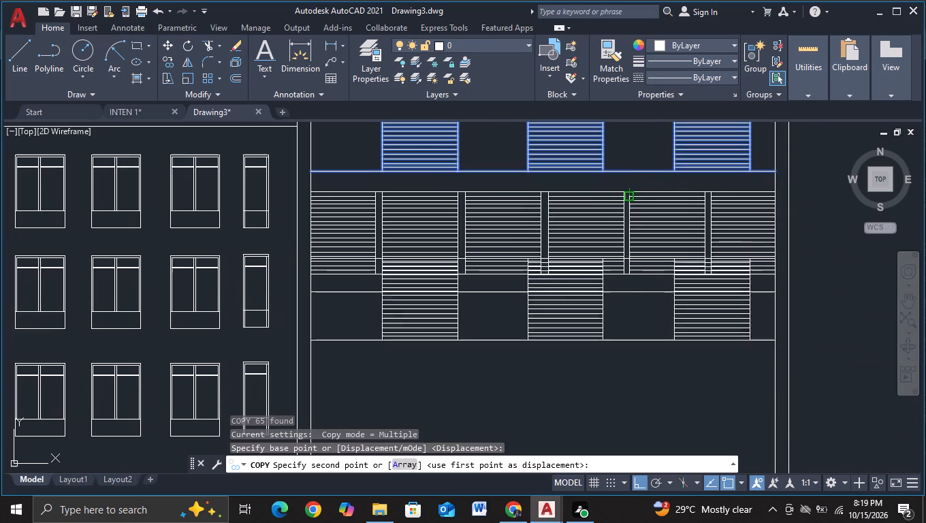
middle_drag(605, 346, 611, 301)
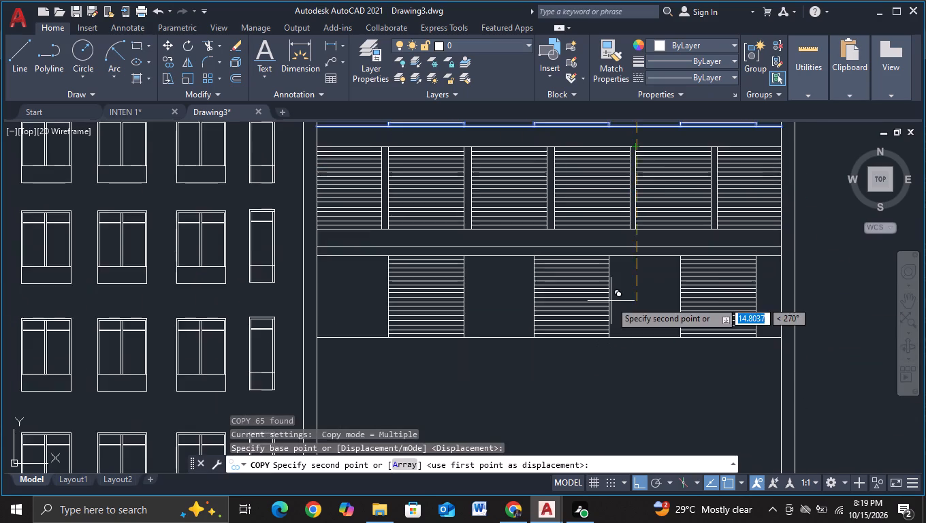
scroll(611, 301, up, 1)
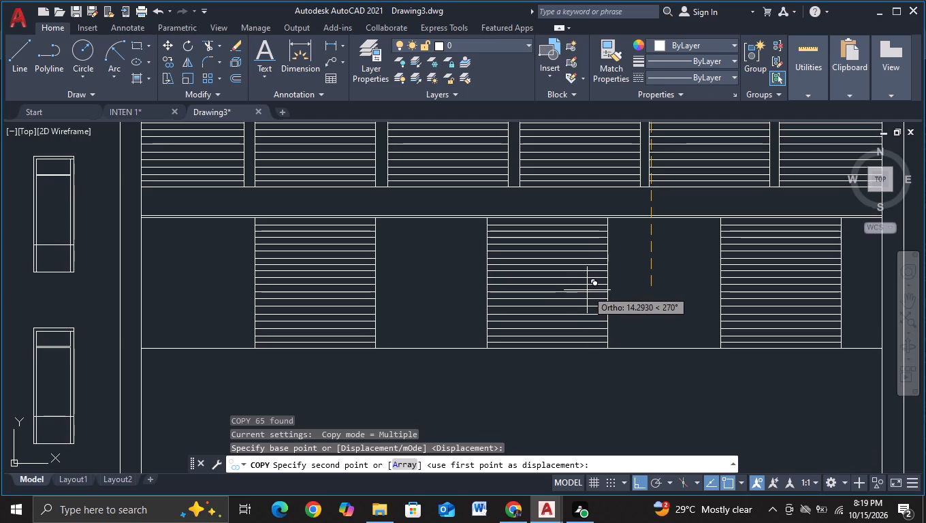
scroll(587, 287, up, 2)
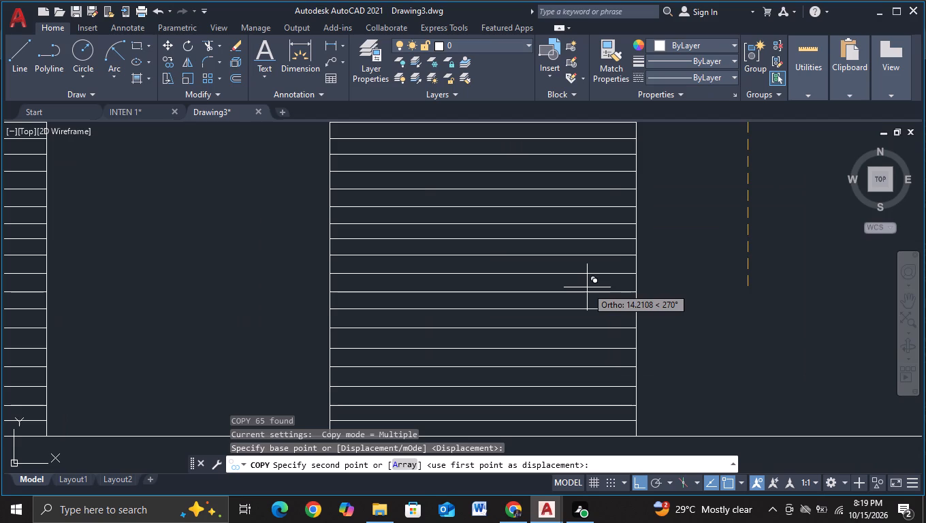
middle_drag(587, 287, 584, 369)
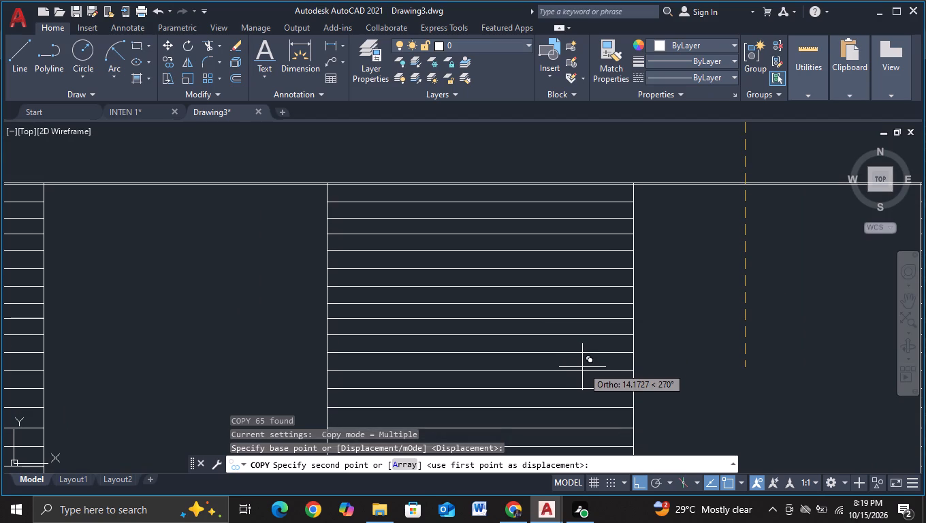
click(581, 370)
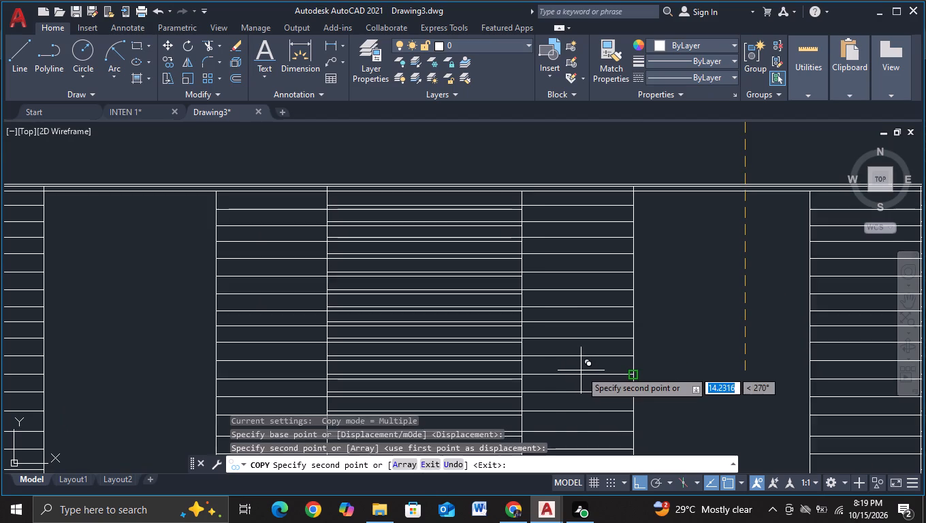
key(Escape)
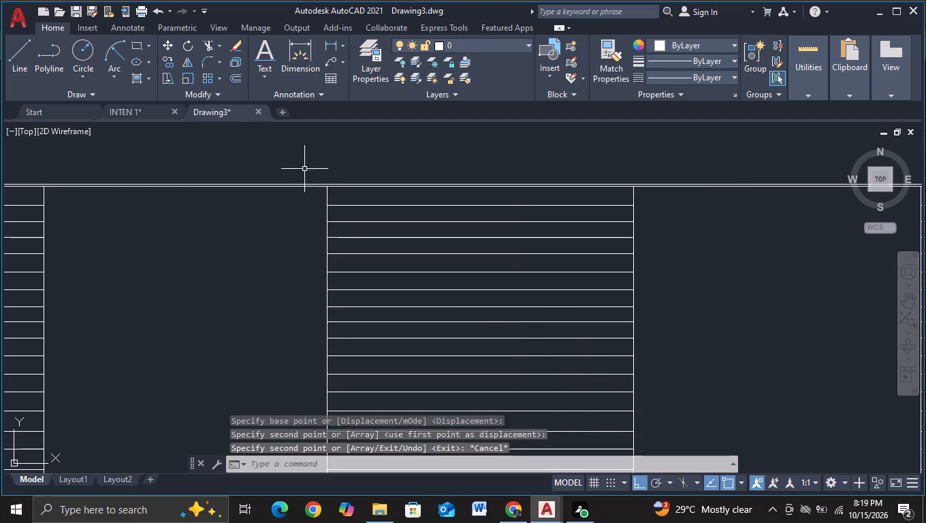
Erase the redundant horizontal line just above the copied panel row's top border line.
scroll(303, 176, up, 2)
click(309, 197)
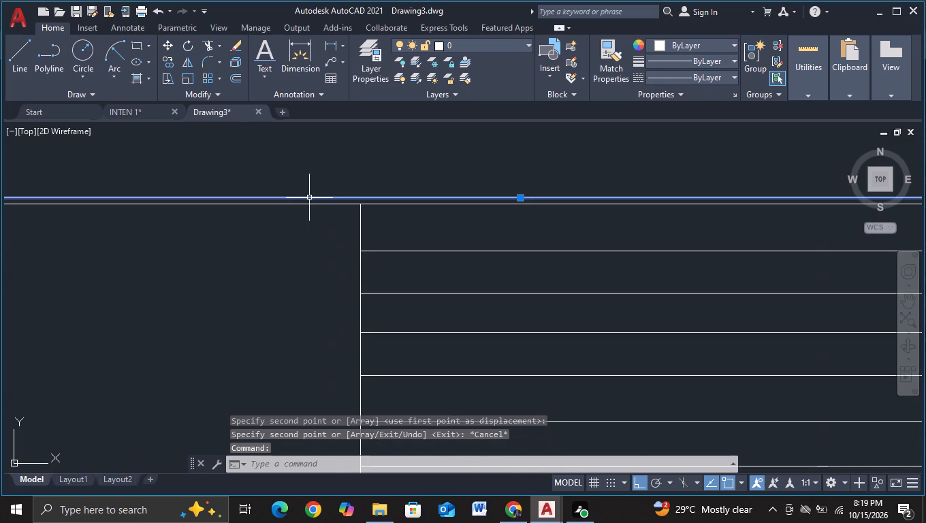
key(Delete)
Draw a line from the lower end of the window block's left wall straight down, continuing horizontally rightward about 152.7 units as a ground line.
scroll(310, 195, down, 6)
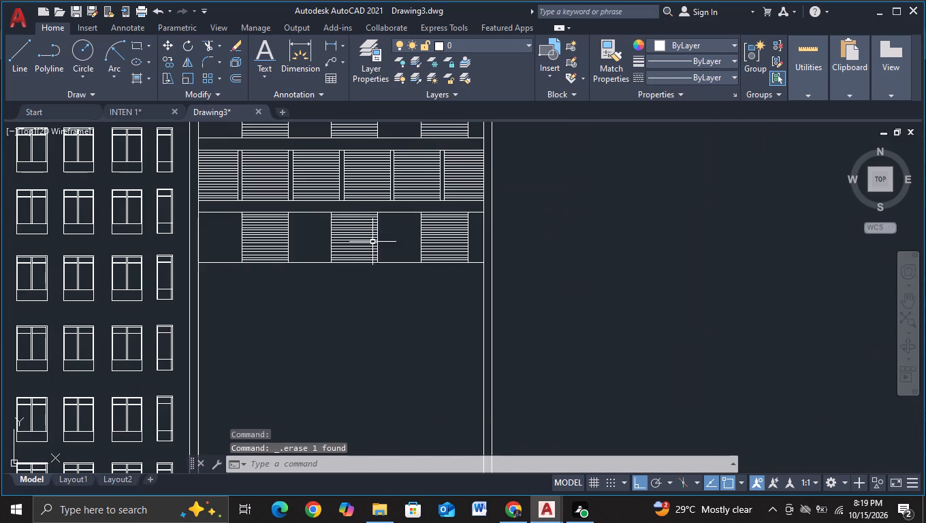
middle_drag(391, 298, 430, 236)
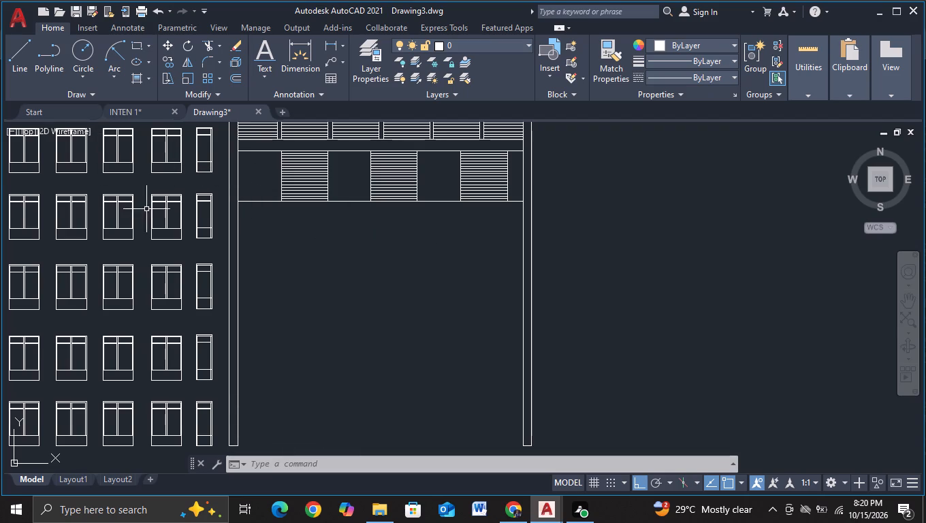
scroll(274, 259, down, 2)
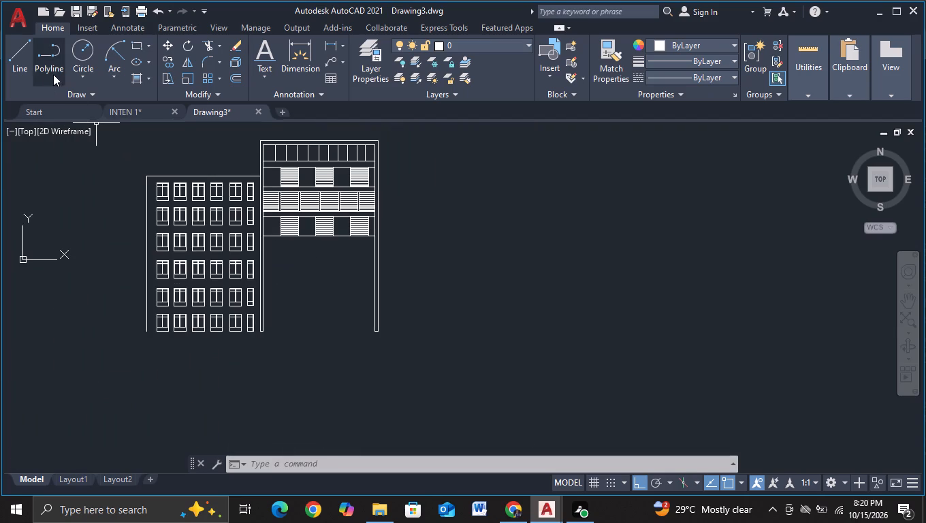
click(13, 68)
scroll(108, 337, up, 2)
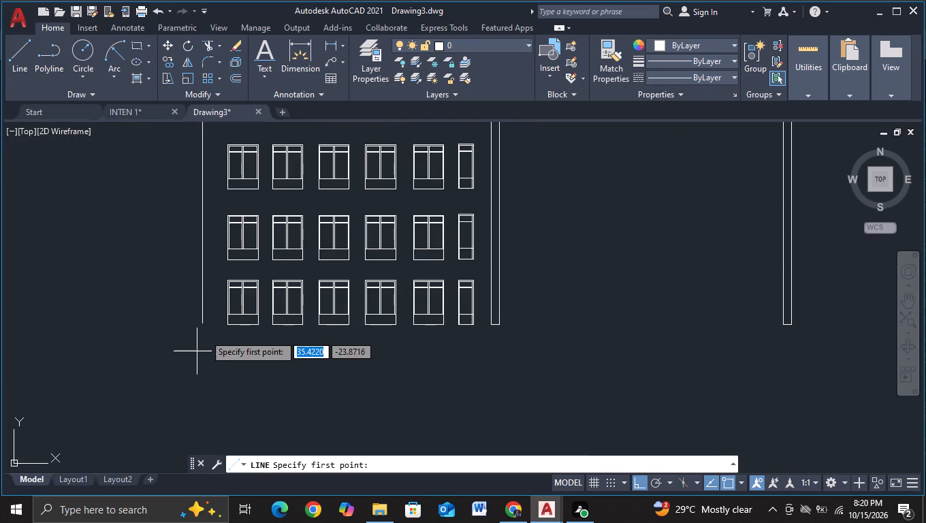
click(204, 328)
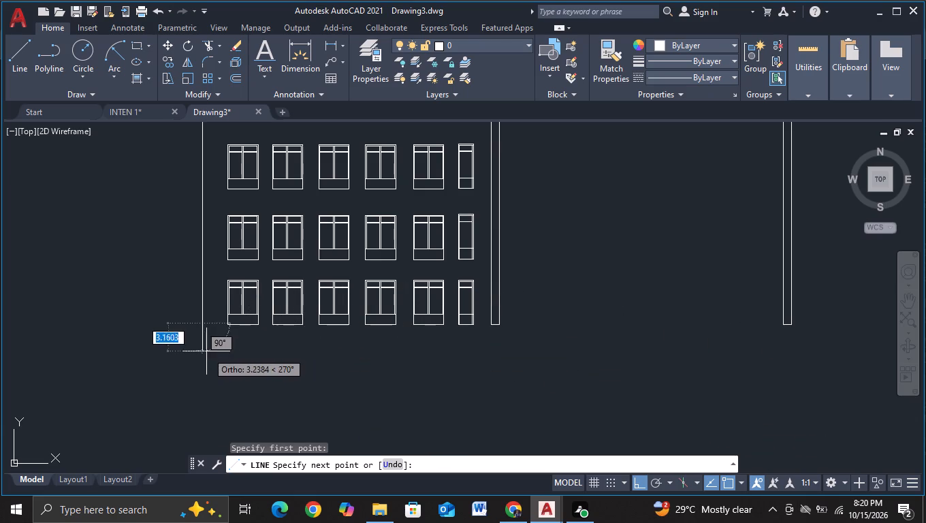
scroll(212, 346, up, 2)
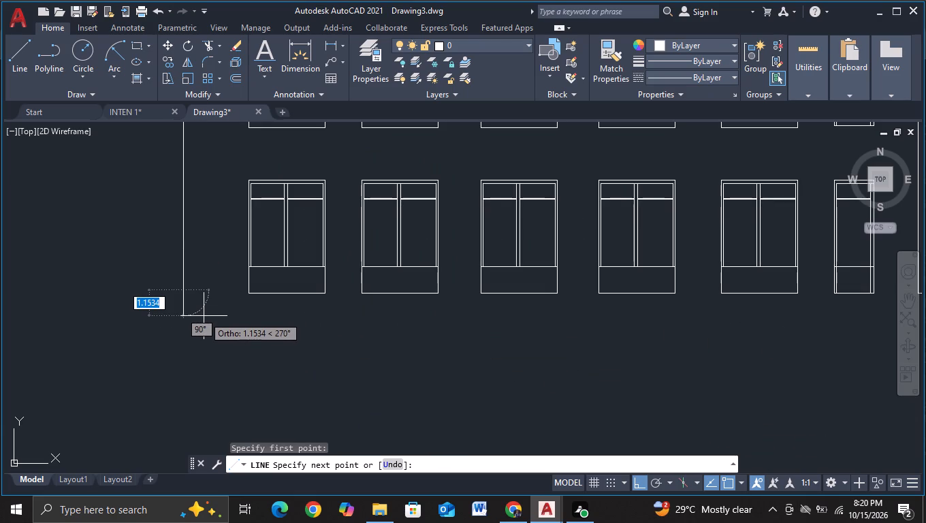
scroll(189, 373, down, 3)
middle_drag(193, 371, 223, 279)
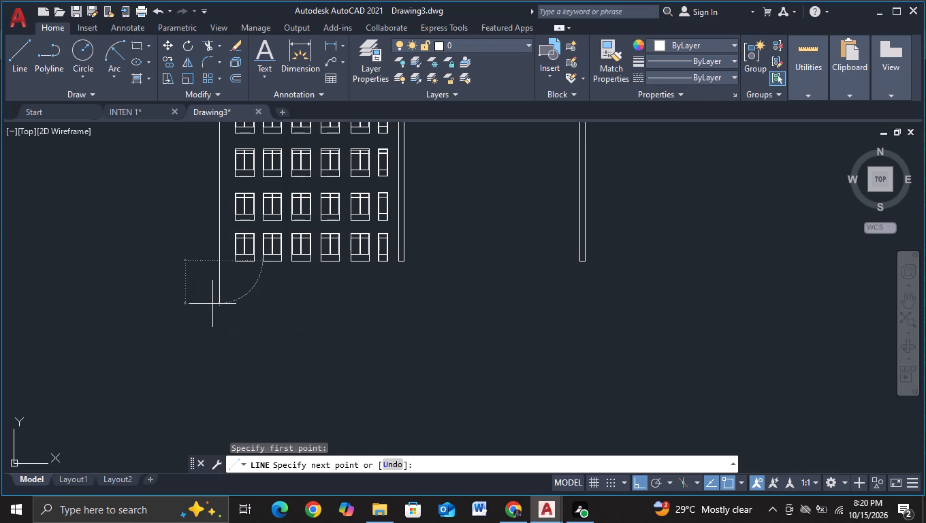
click(212, 304)
middle_drag(563, 378, 306, 328)
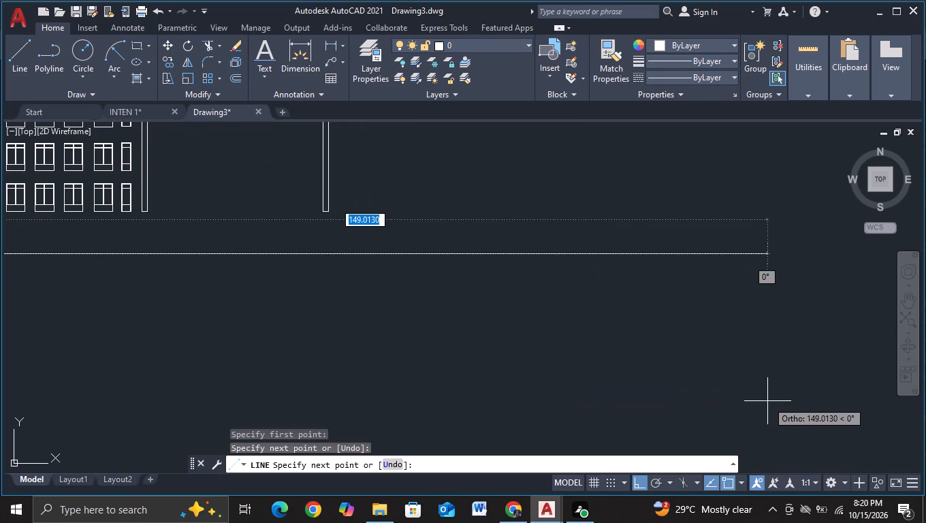
click(787, 371)
key(Escape)
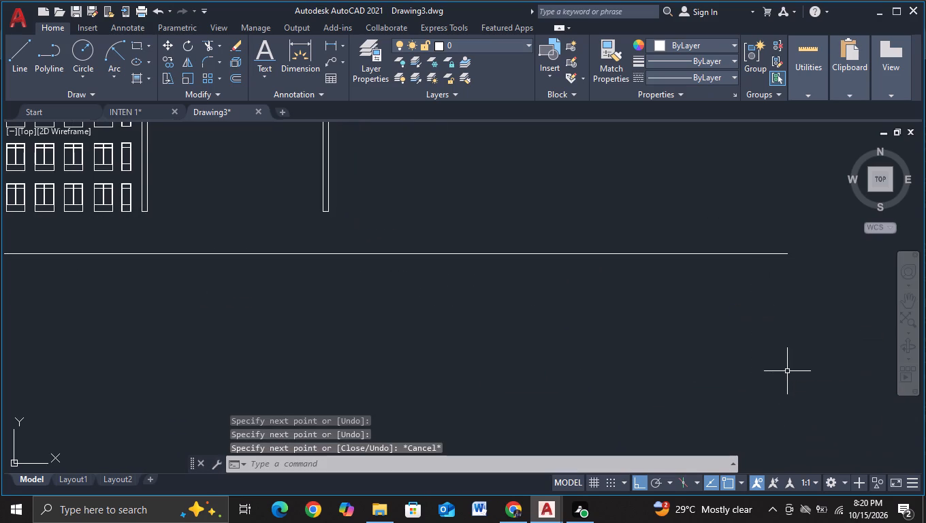
Draw vertical lines from the lower ends of the taller block's two left wall lines down past the ground line.
click(18, 67)
scroll(252, 305, up, 3)
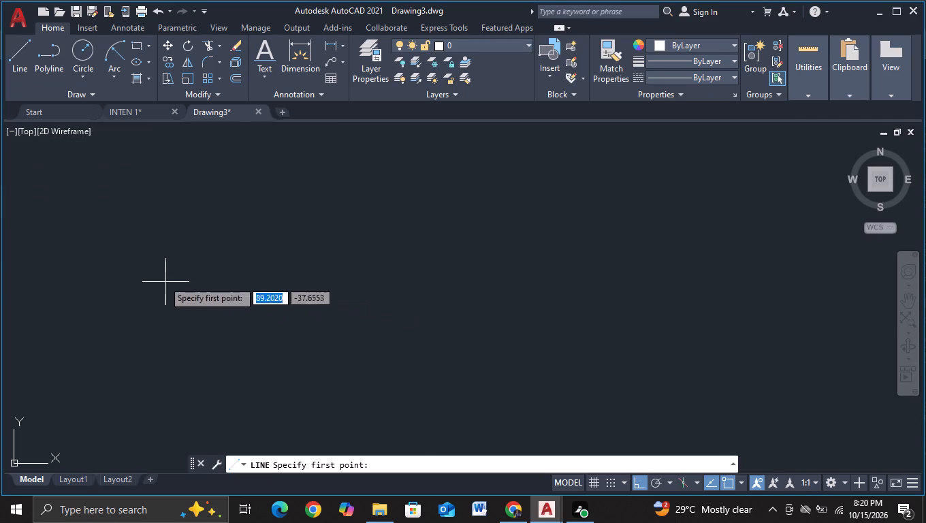
middle_drag(157, 277, 684, 377)
scroll(685, 377, down, 3)
scroll(596, 336, up, 1)
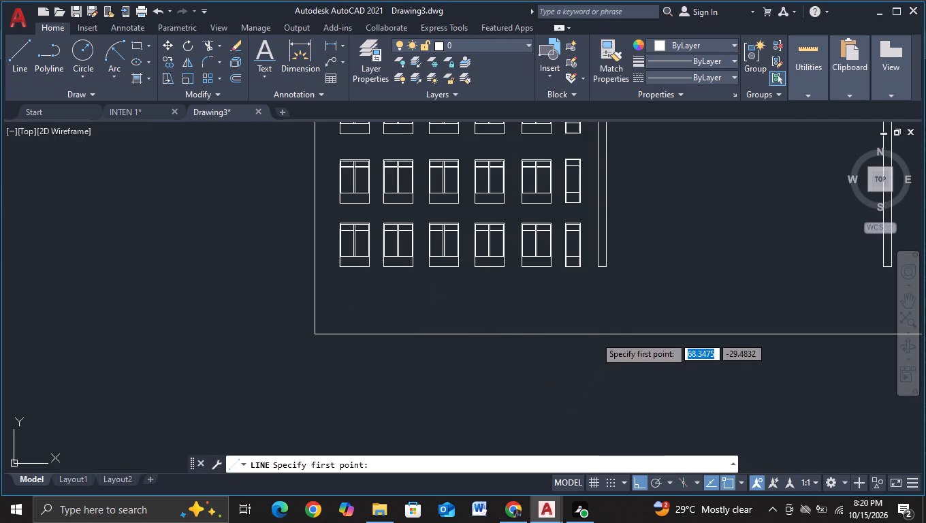
click(596, 270)
middle_drag(566, 375, 517, 304)
click(515, 338)
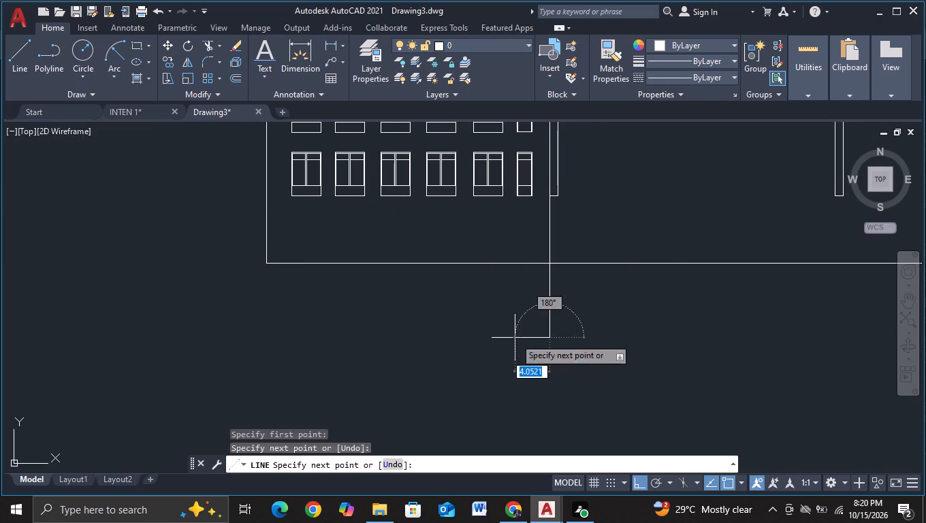
key(Escape)
click(18, 68)
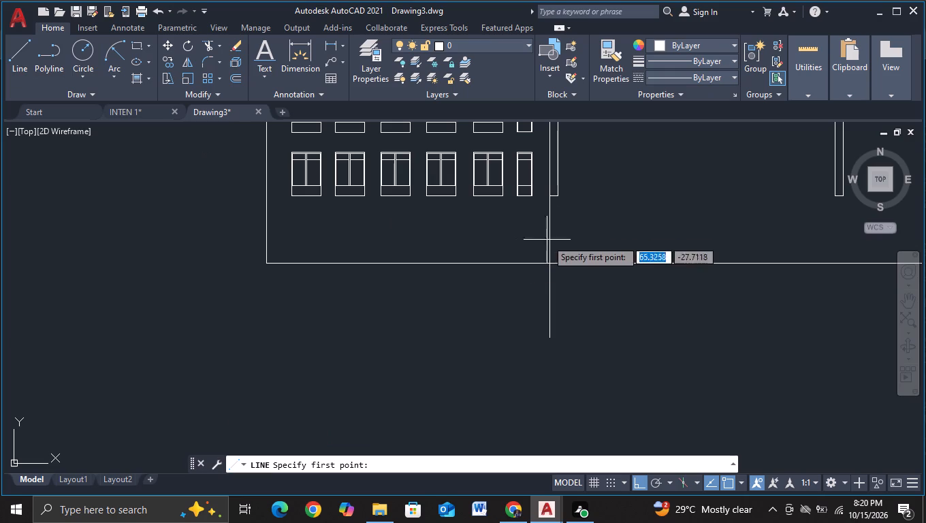
click(558, 193)
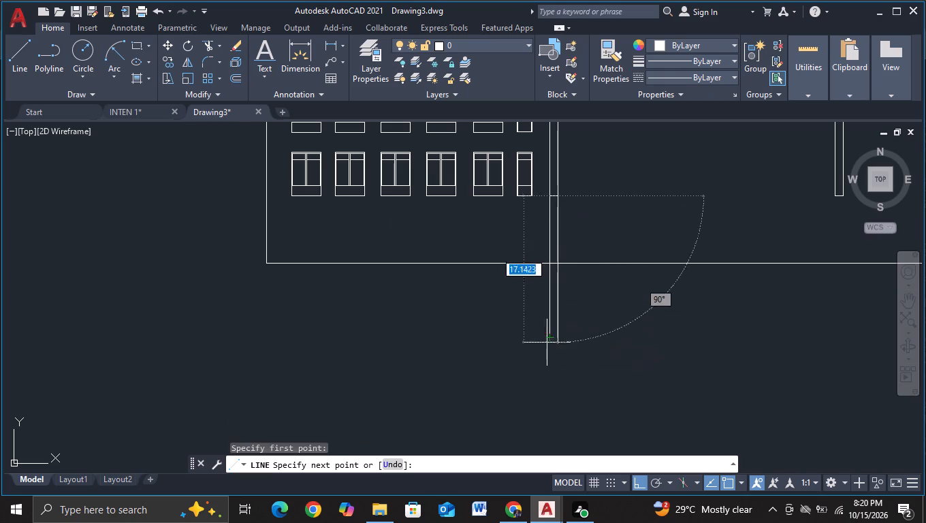
click(555, 359)
key(Escape)
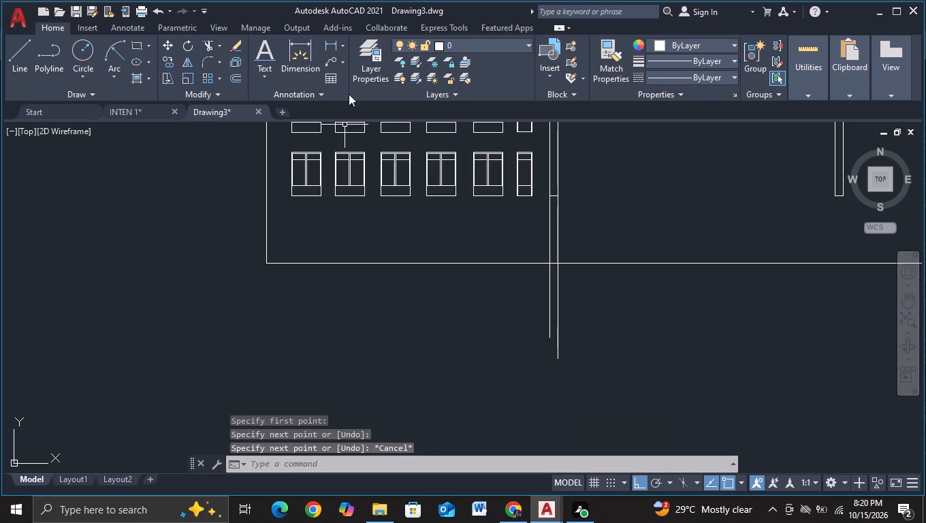
Trim away the short cap line between the taller block's left wall lines and the wall line ends below the ground line.
click(206, 44)
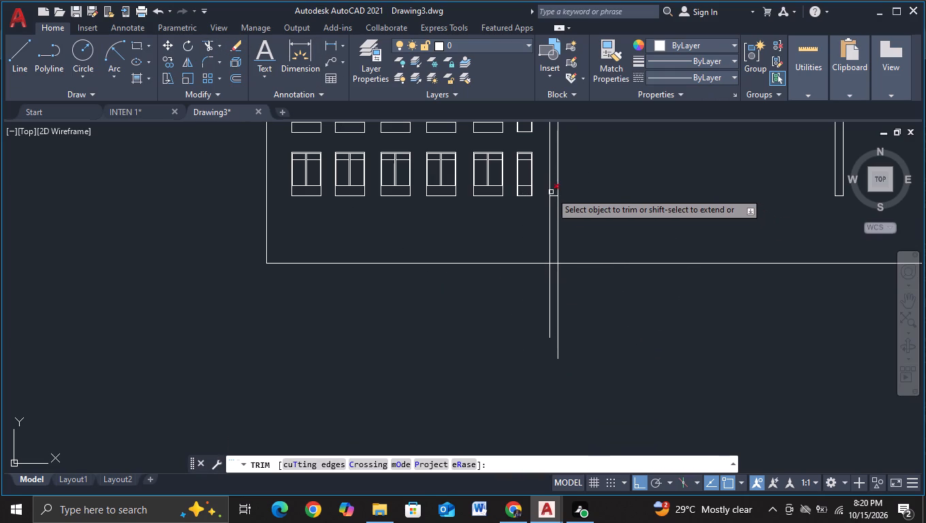
click(555, 197)
drag(526, 319, 537, 319)
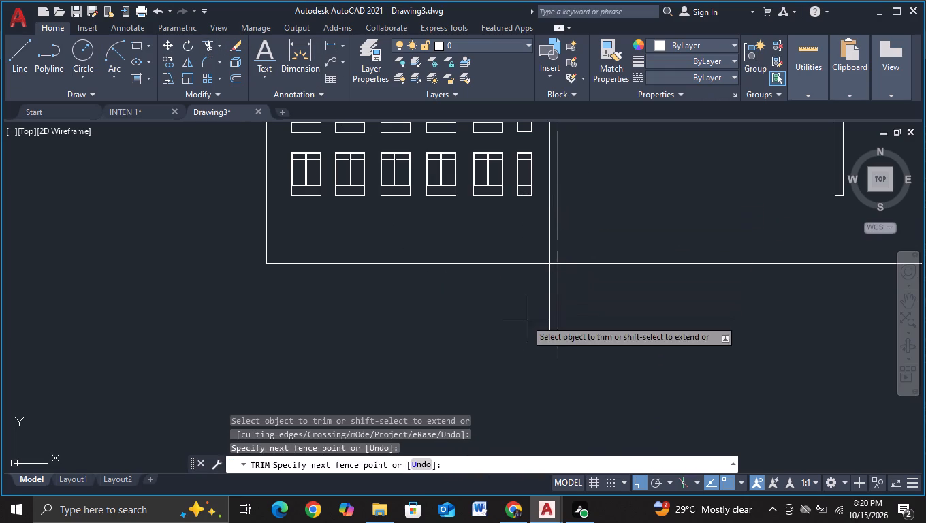
drag(537, 319, 569, 319)
Trim away the short cap line at the lower end of the taller block's right wall.
scroll(569, 319, down, 2)
middle_drag(614, 340, 543, 353)
scroll(541, 353, down, 1)
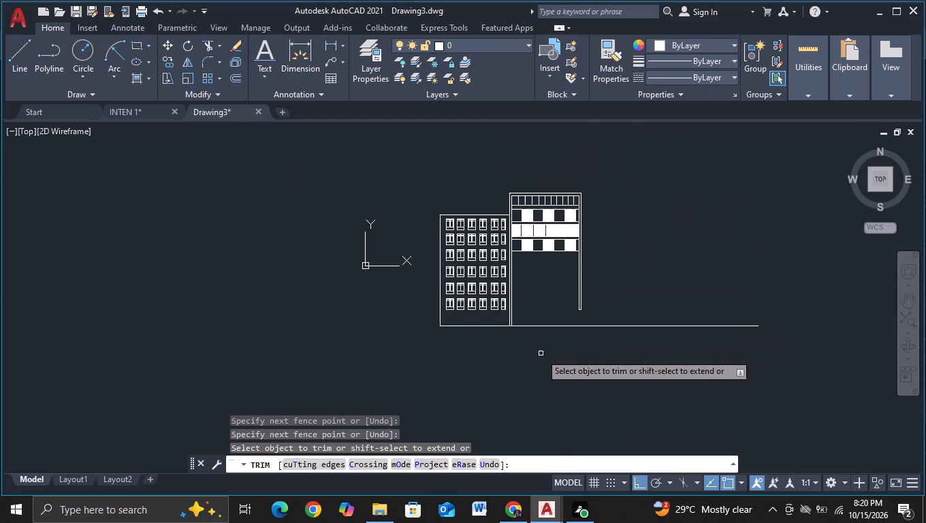
middle_drag(548, 354, 509, 332)
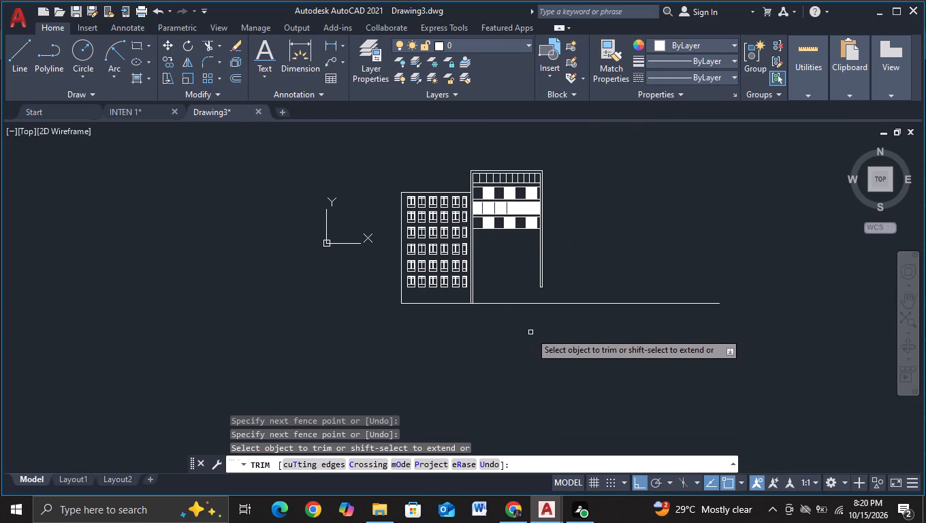
scroll(569, 296, up, 2)
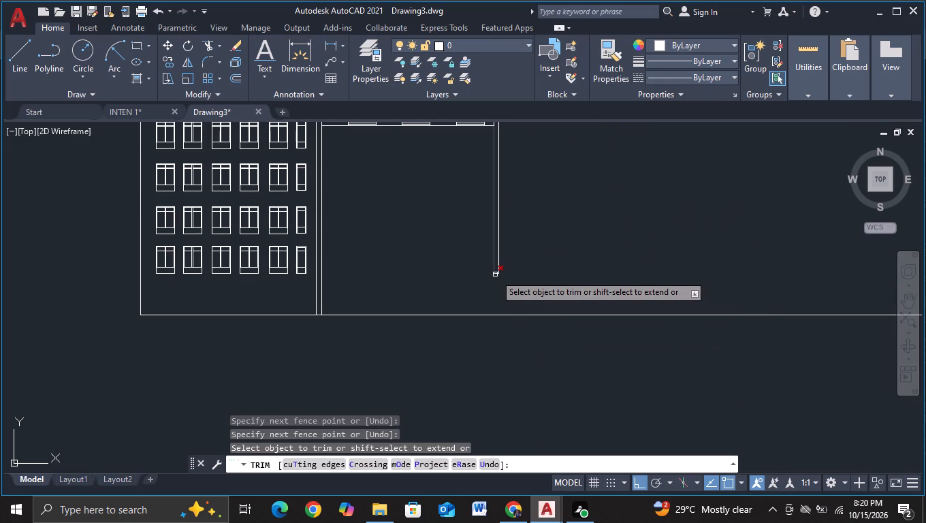
scroll(497, 274, up, 2)
click(496, 274)
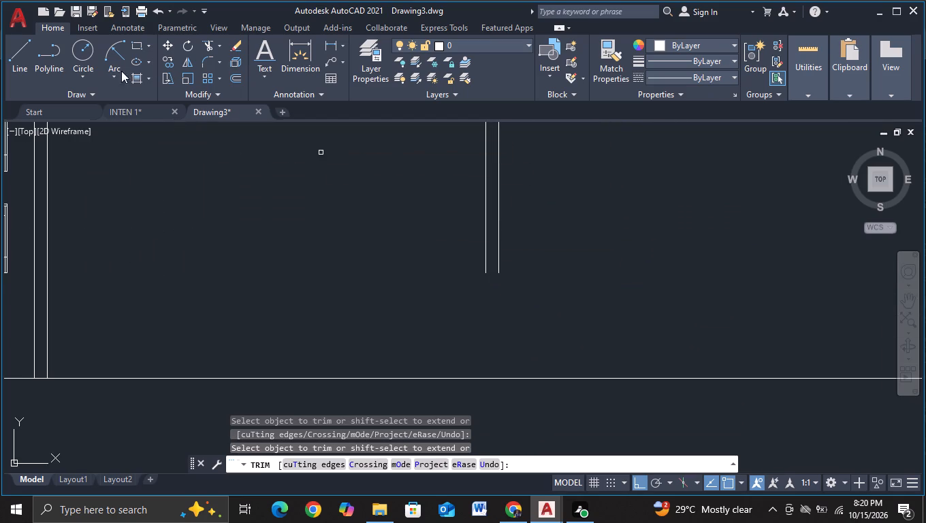
Draw vertical lines from the lower ends of the taller block's two right wall lines down past the ground line.
click(23, 67)
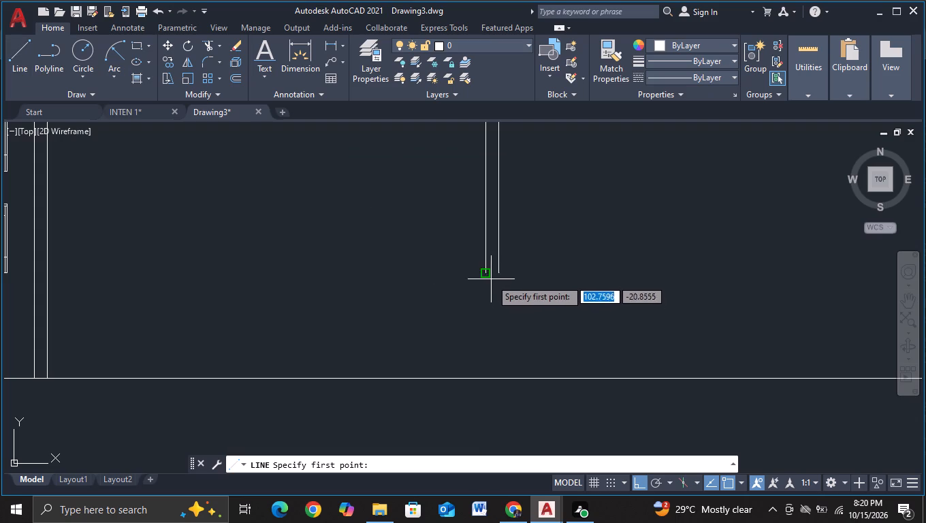
click(490, 276)
middle_drag(484, 382, 494, 300)
click(487, 366)
key(Escape)
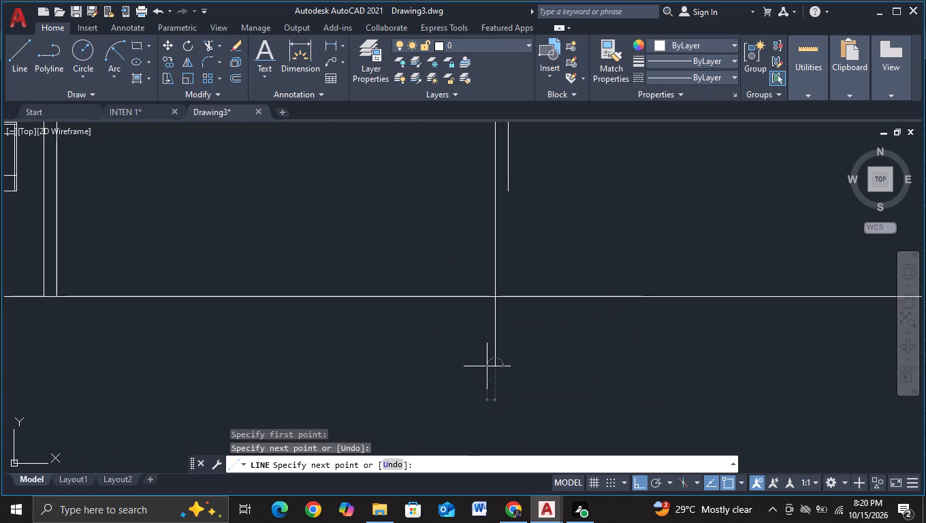
click(19, 63)
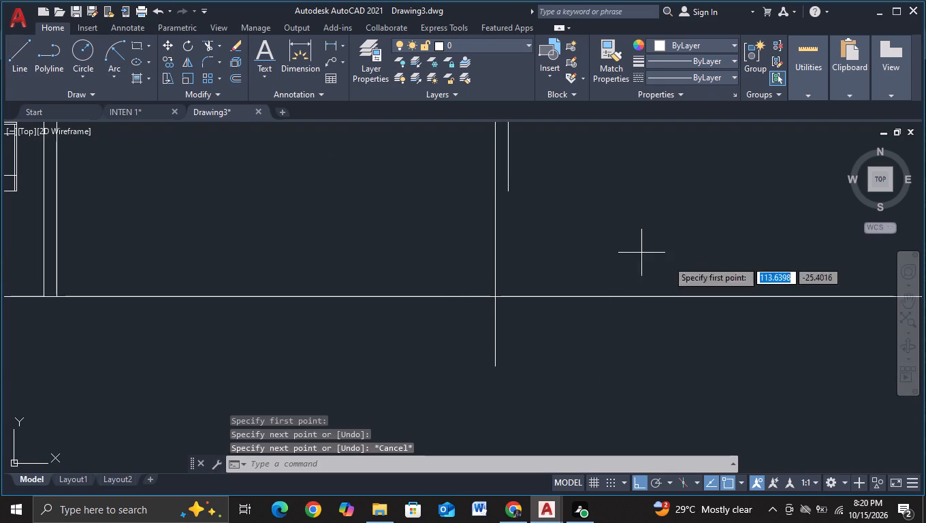
click(513, 190)
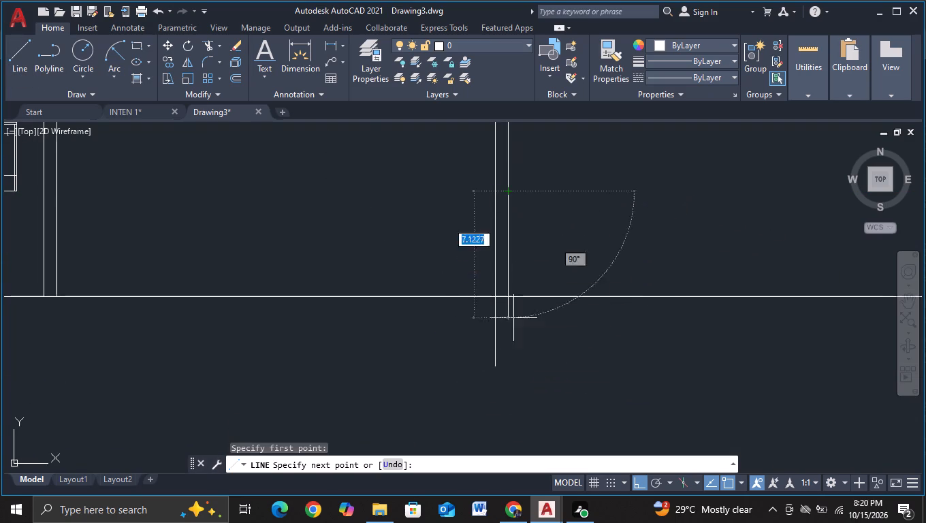
click(515, 362)
key(Escape)
Trim the right wall's two line ends that extend below the ground line.
click(210, 47)
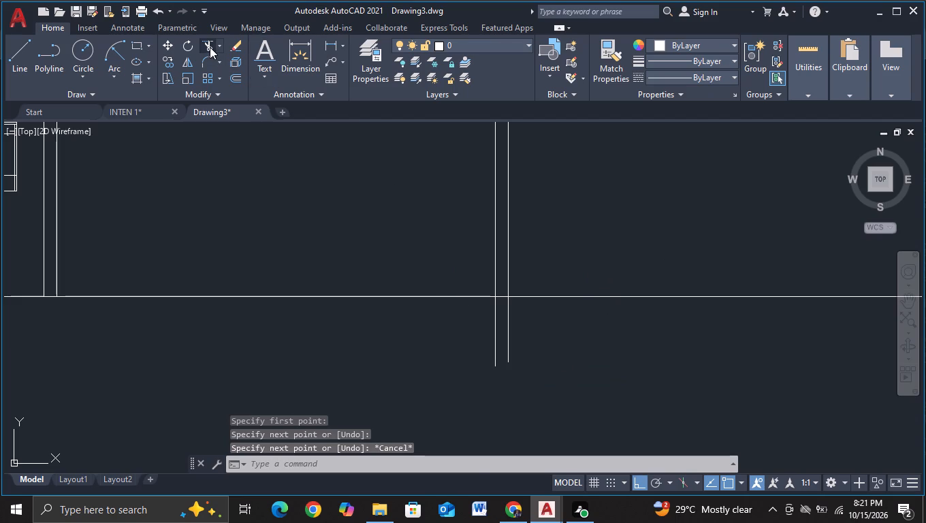
drag(477, 324, 573, 329)
scroll(573, 329, down, 3)
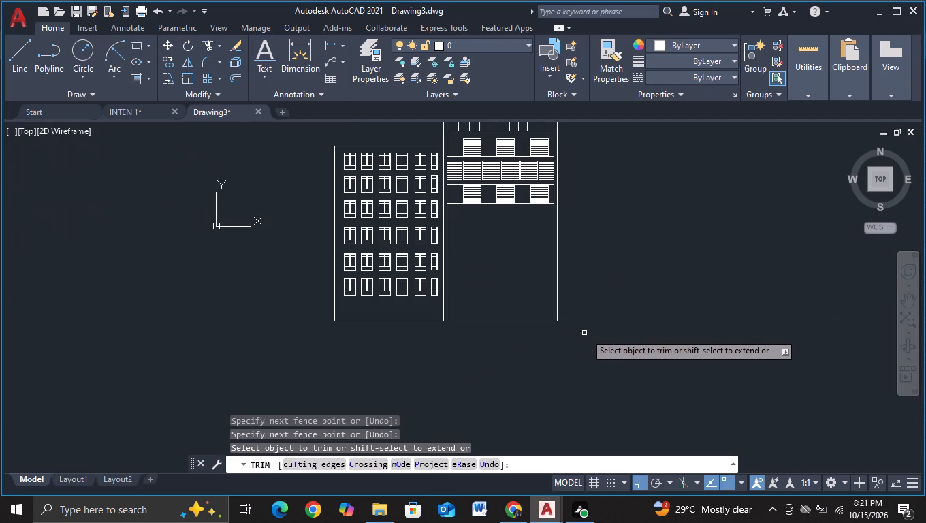
middle_drag(623, 276, 626, 316)
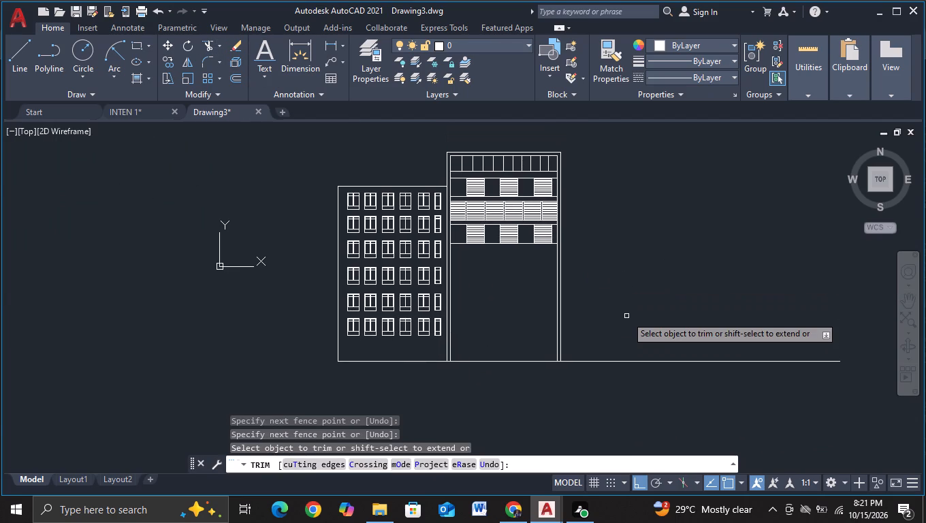
middle_drag(626, 315, 628, 264)
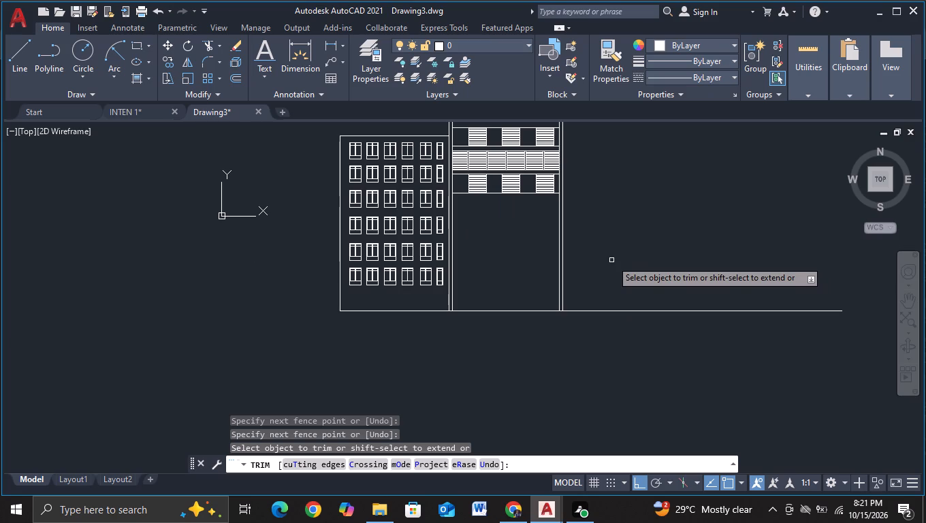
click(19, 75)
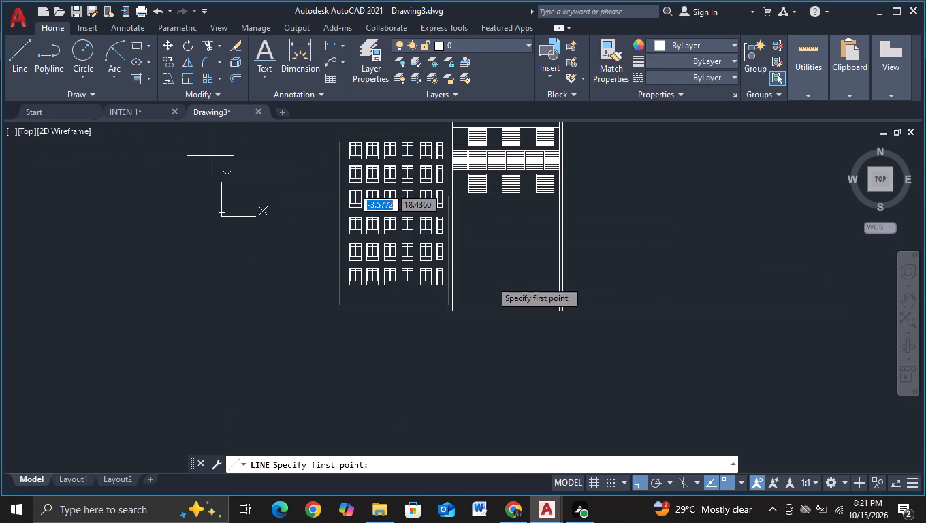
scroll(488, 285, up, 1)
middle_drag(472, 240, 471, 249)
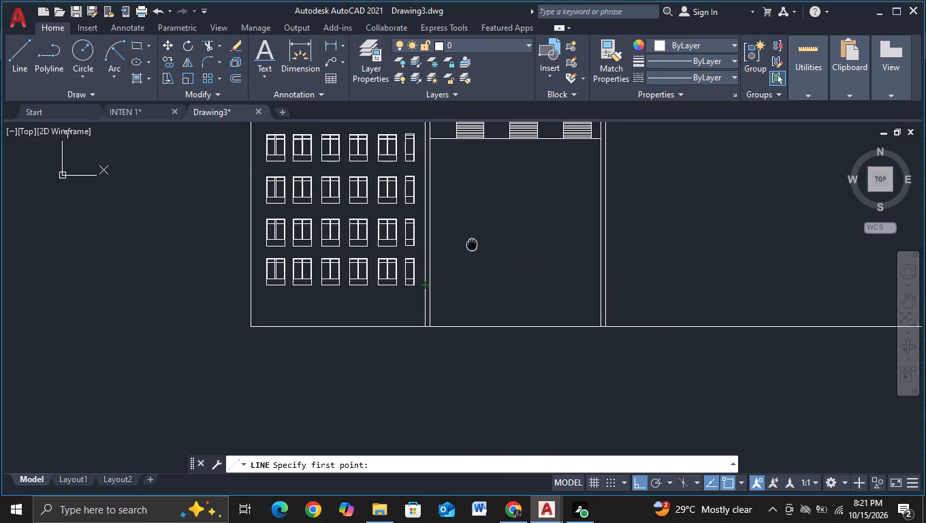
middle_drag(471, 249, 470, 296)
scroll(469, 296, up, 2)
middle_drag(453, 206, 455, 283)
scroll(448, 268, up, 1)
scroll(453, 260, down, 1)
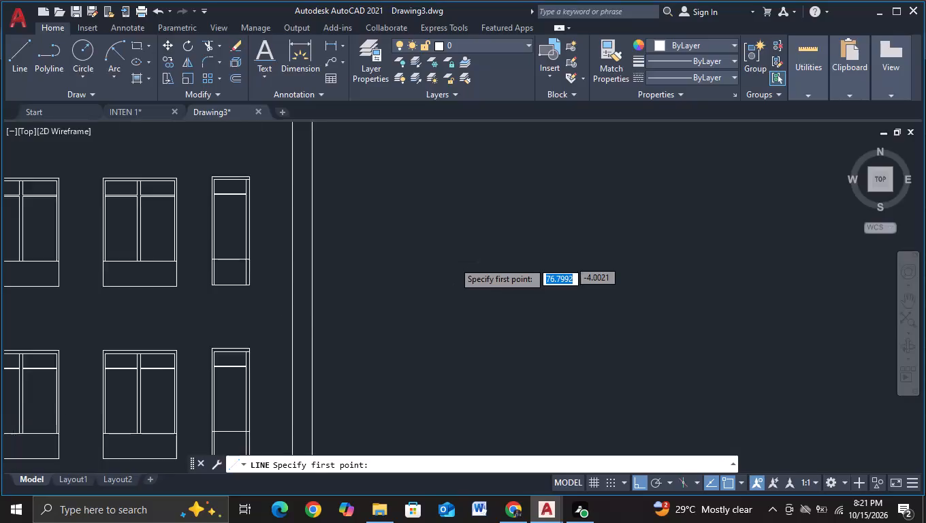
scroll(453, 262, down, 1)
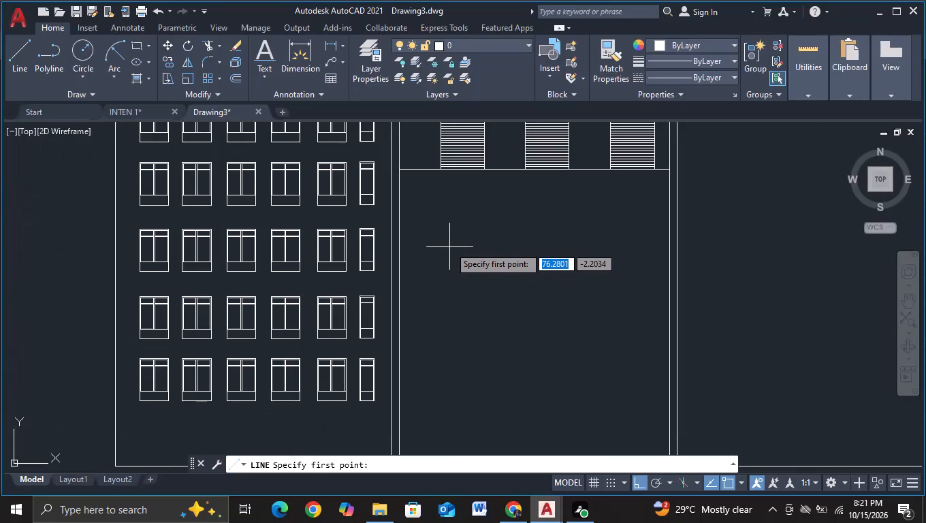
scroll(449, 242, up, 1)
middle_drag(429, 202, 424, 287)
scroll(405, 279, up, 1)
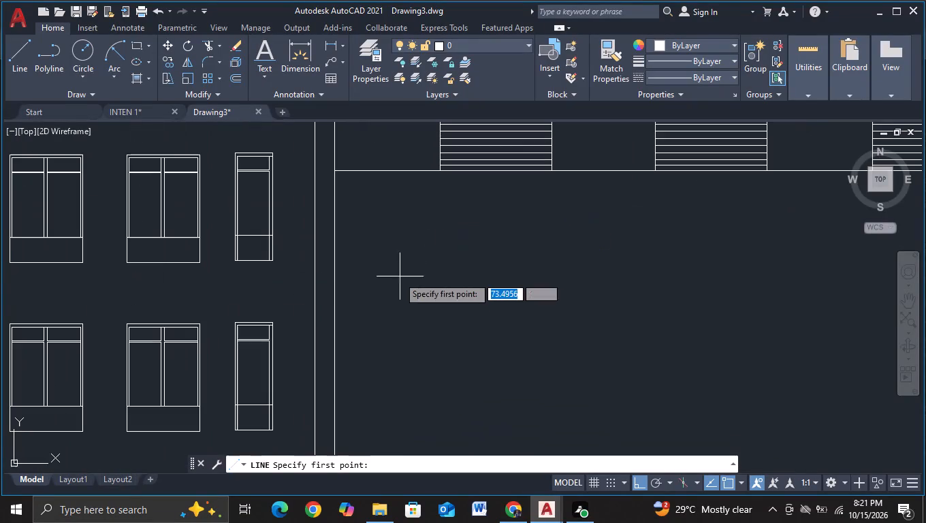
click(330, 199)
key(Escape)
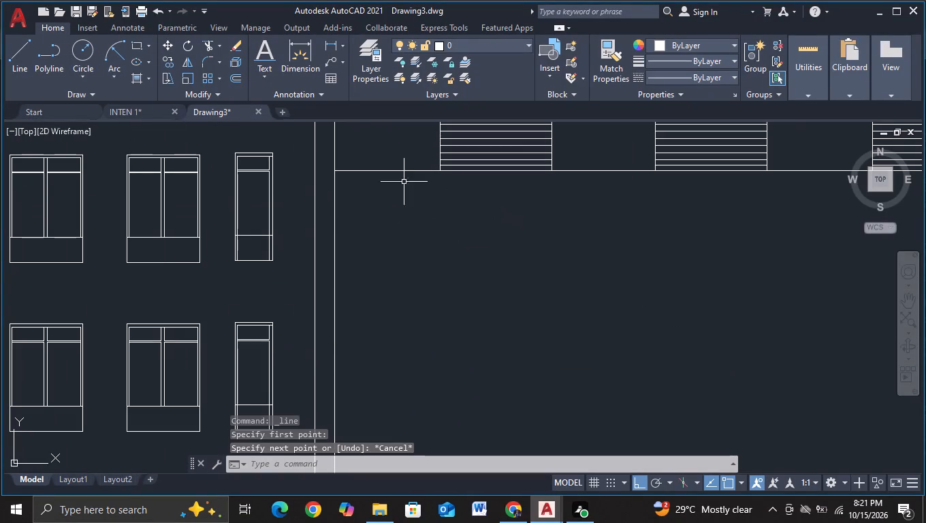
Draw a horizontal line about 35.4 units long just below the lowest louvred panel row, crossing the taller block's inner wall lines.
click(25, 69)
scroll(348, 214, up, 2)
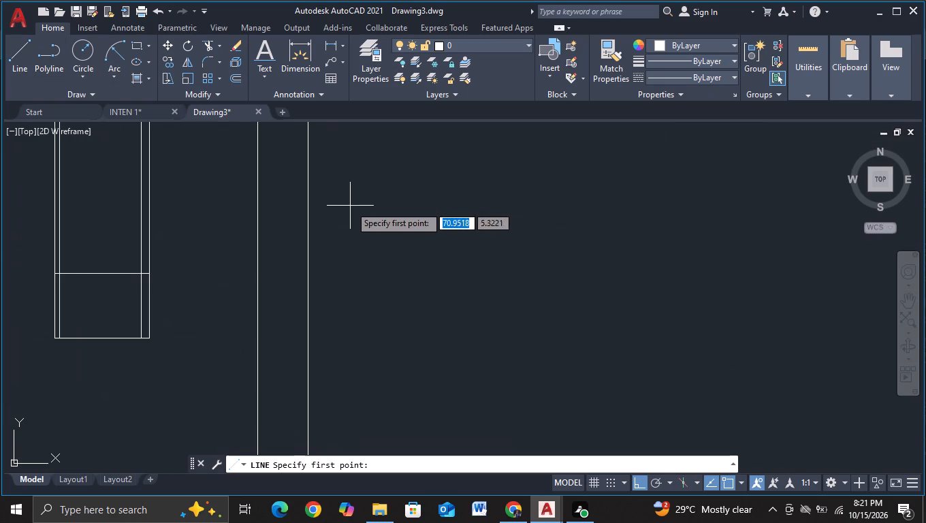
middle_drag(319, 169, 329, 261)
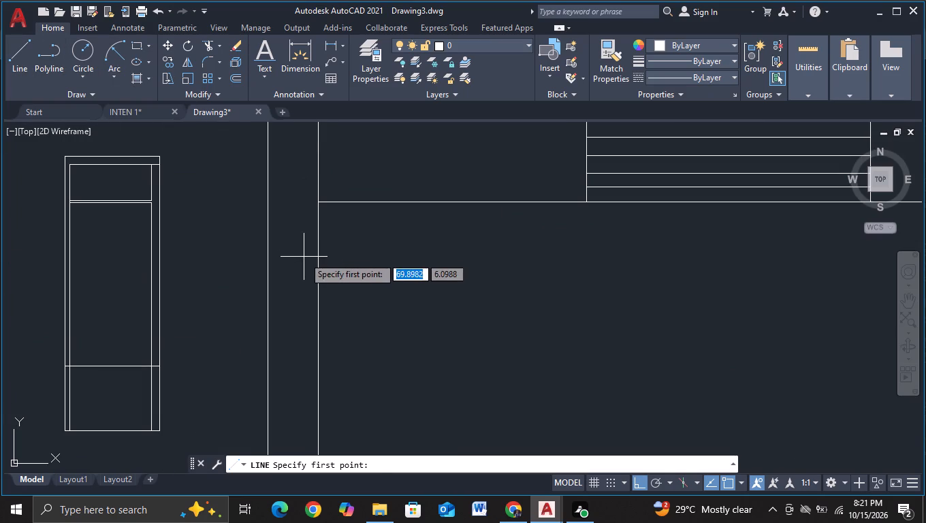
click(304, 257)
scroll(450, 262, down, 3)
middle_drag(539, 274, 419, 251)
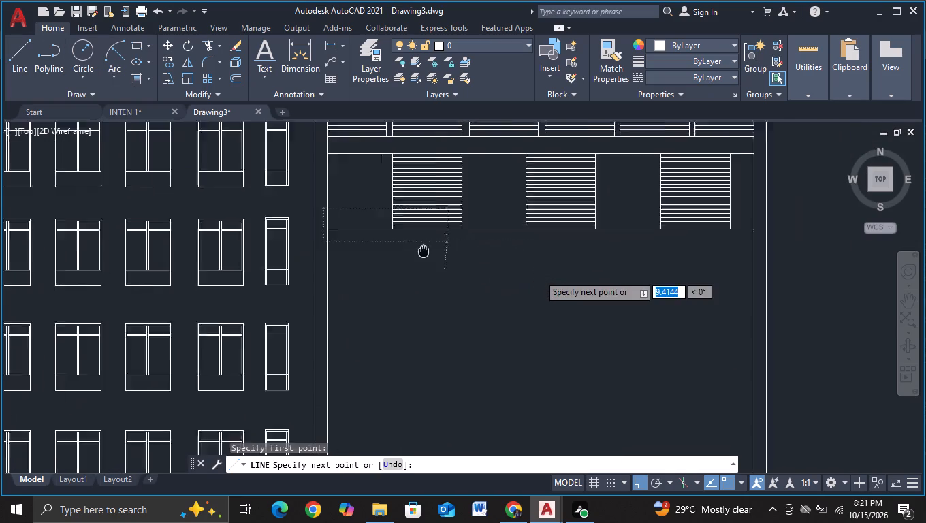
middle_drag(419, 251, 418, 251)
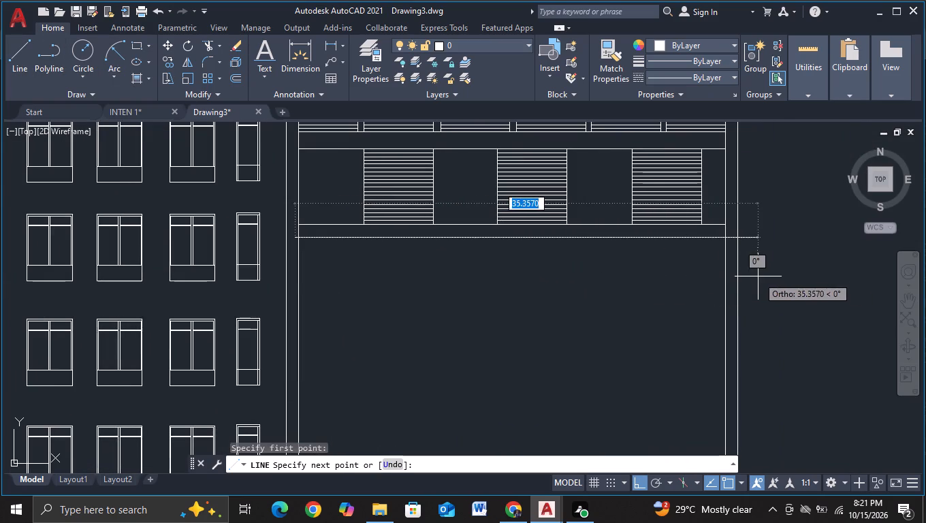
click(759, 276)
key(Escape)
Trim the new horizontal line's ends back to the taller block's inner wall lines on both sides.
click(208, 41)
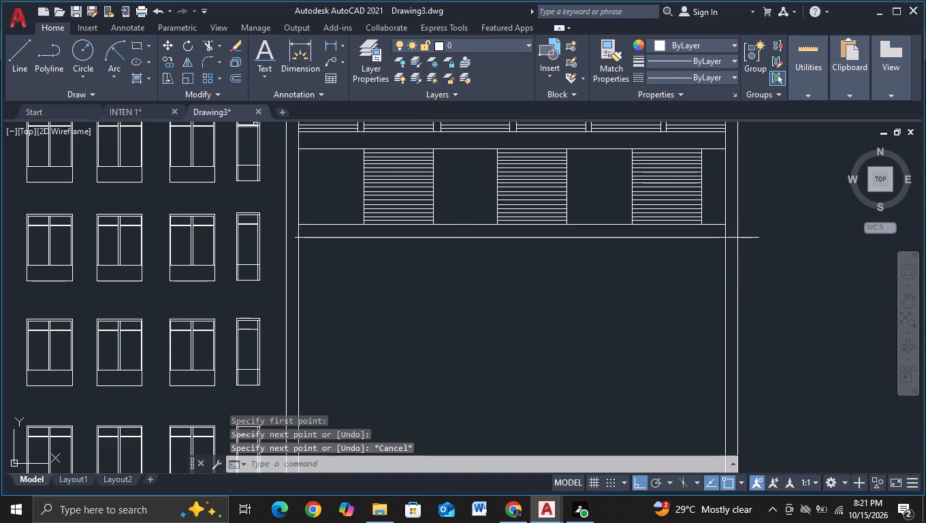
scroll(280, 234, up, 2)
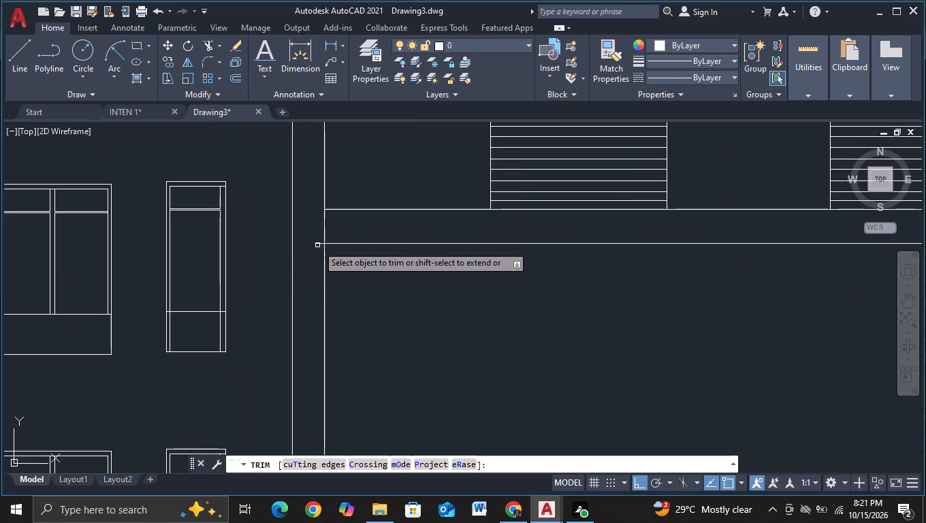
click(317, 244)
scroll(404, 288, down, 2)
middle_drag(628, 349, 298, 285)
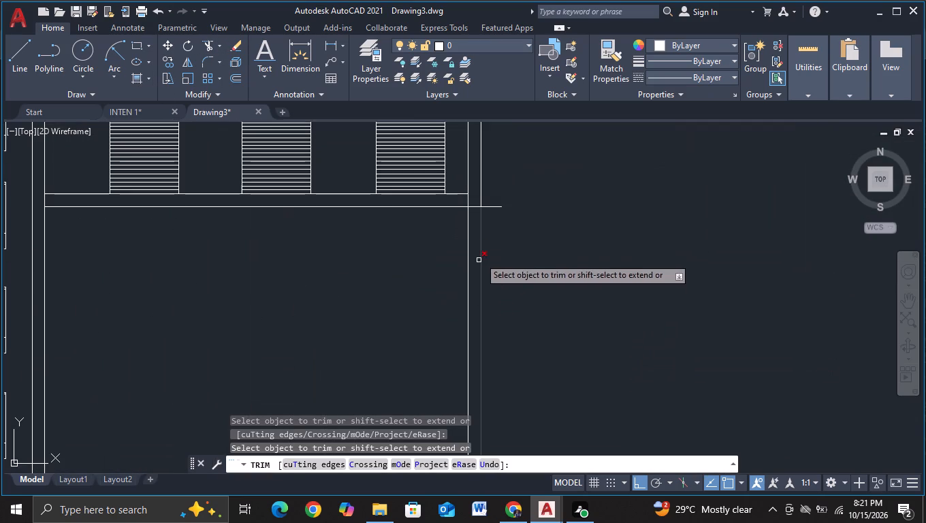
click(492, 208)
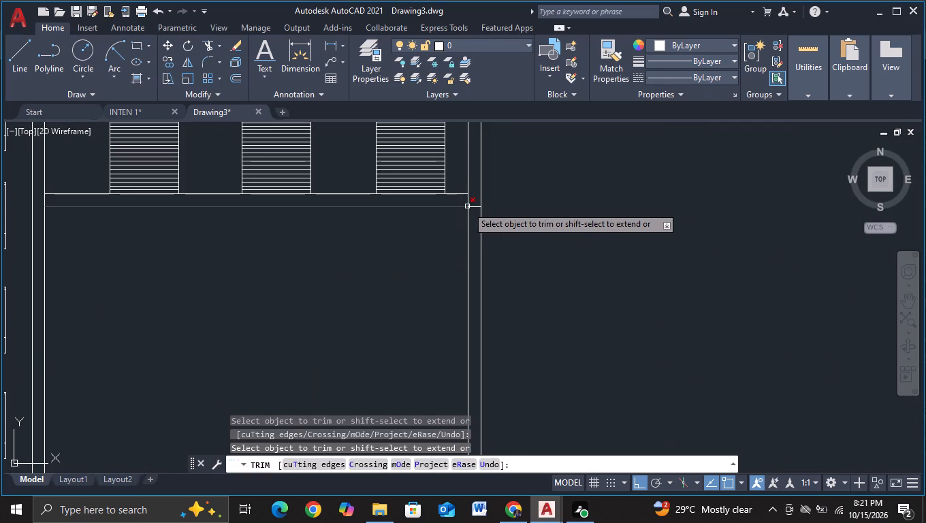
click(473, 208)
scroll(399, 242, down, 2)
middle_drag(352, 262, 407, 238)
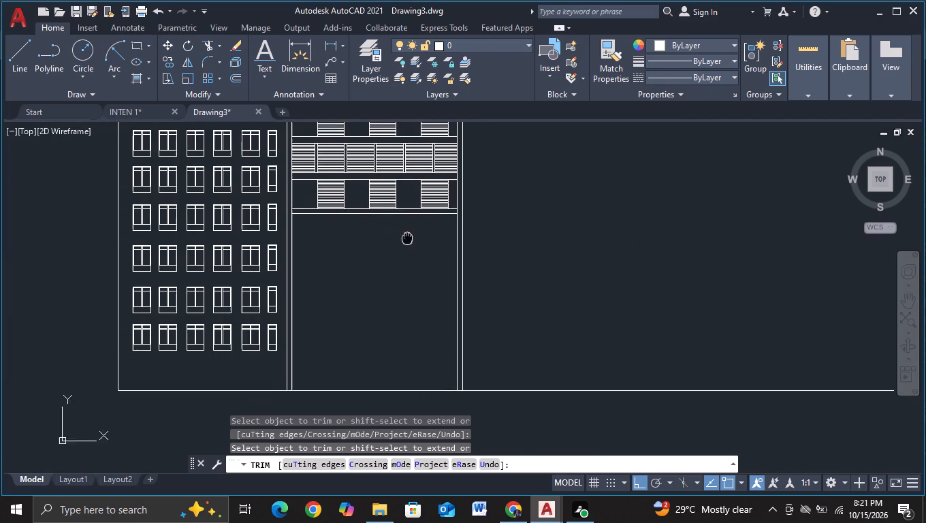
Draw a closed window frame about 3 units wide and 2.9 high below the lowest louvred row, near the taller block's left inner wall.
key(Escape)
click(32, 60)
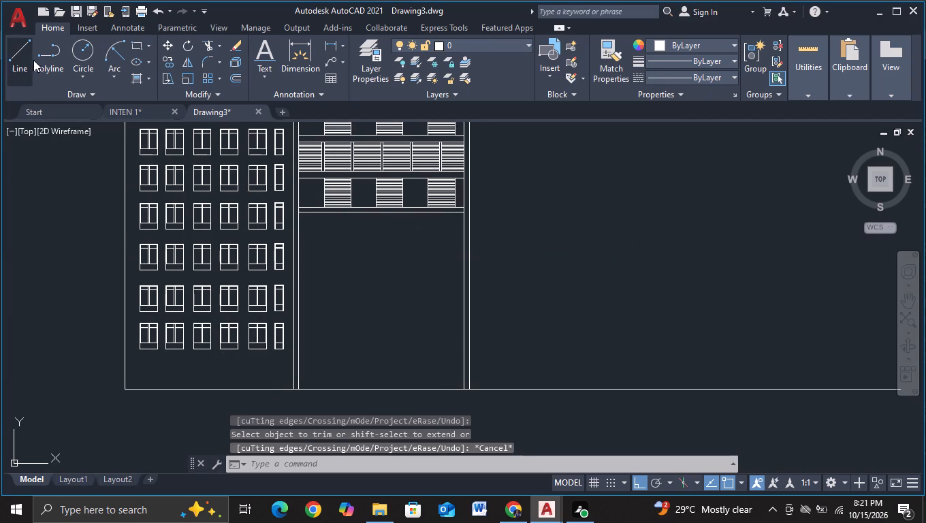
scroll(384, 272, up, 1)
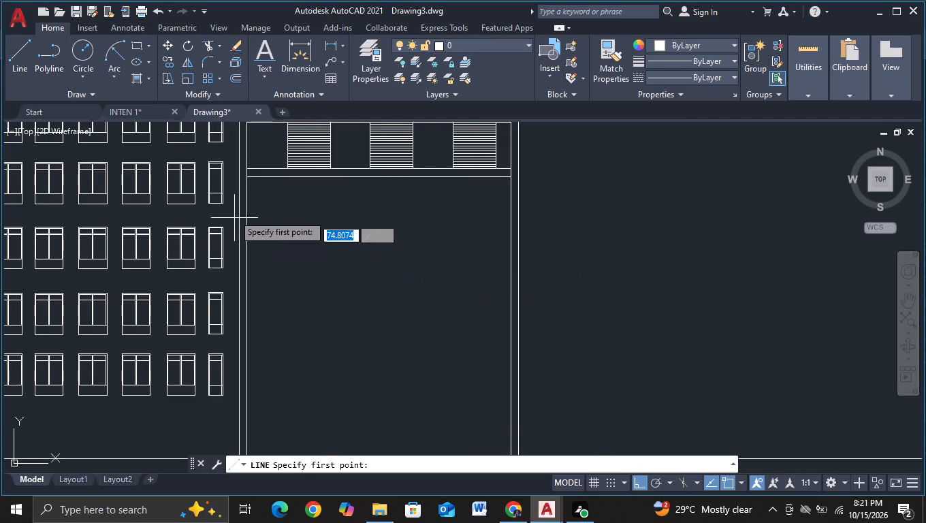
middle_drag(237, 208, 326, 259)
scroll(359, 261, up, 3)
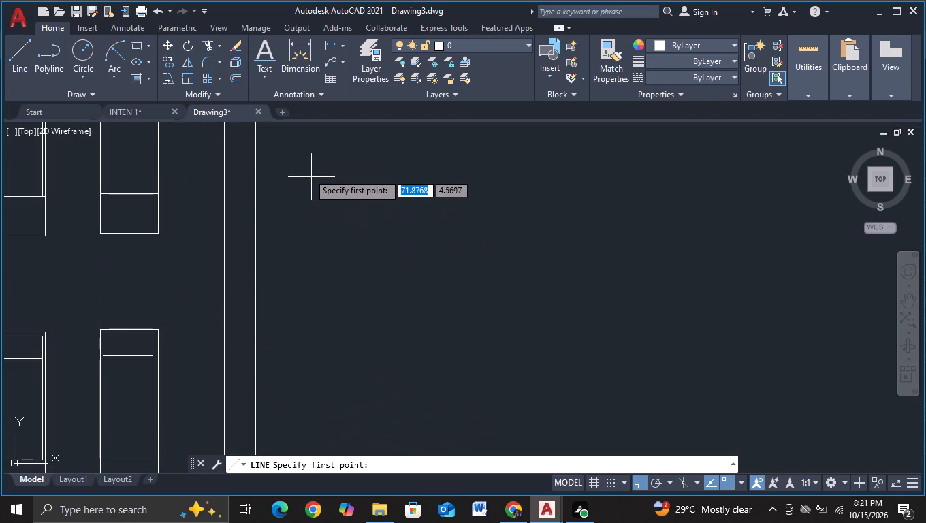
click(300, 157)
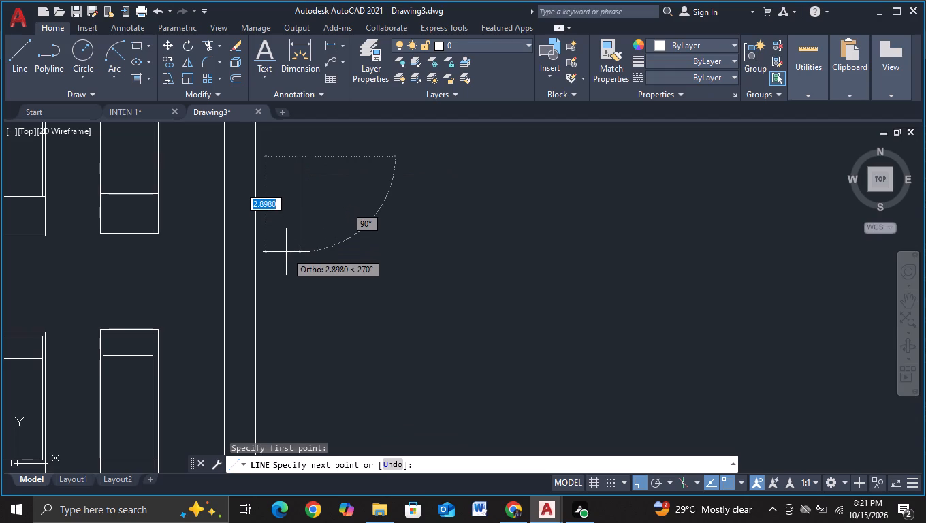
click(286, 252)
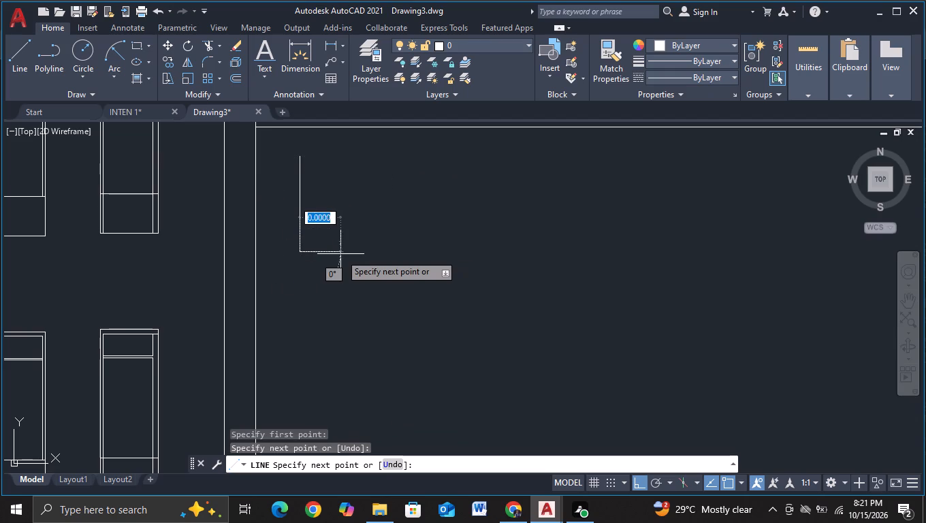
click(398, 253)
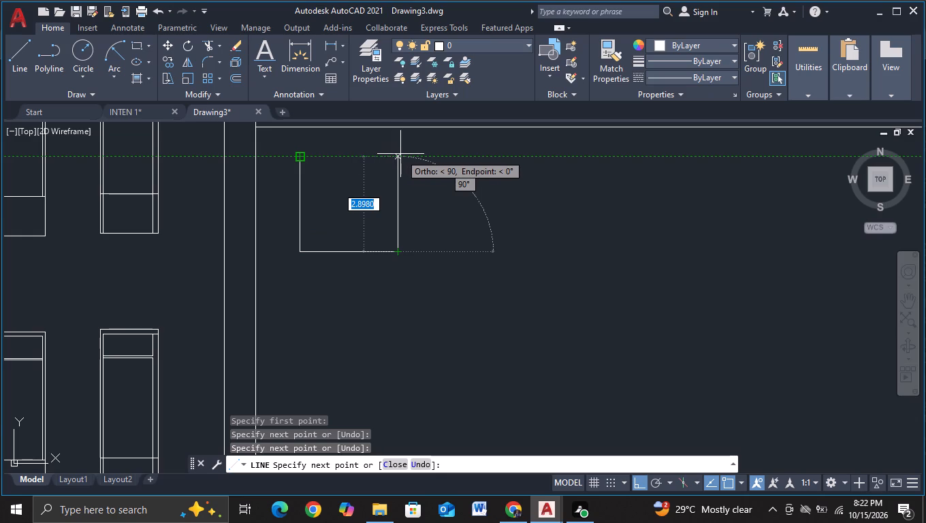
click(398, 157)
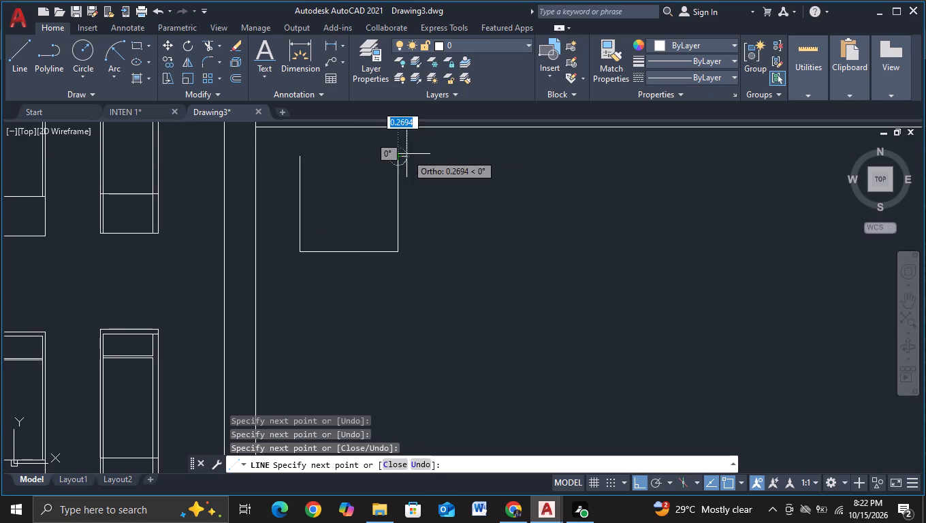
click(300, 152)
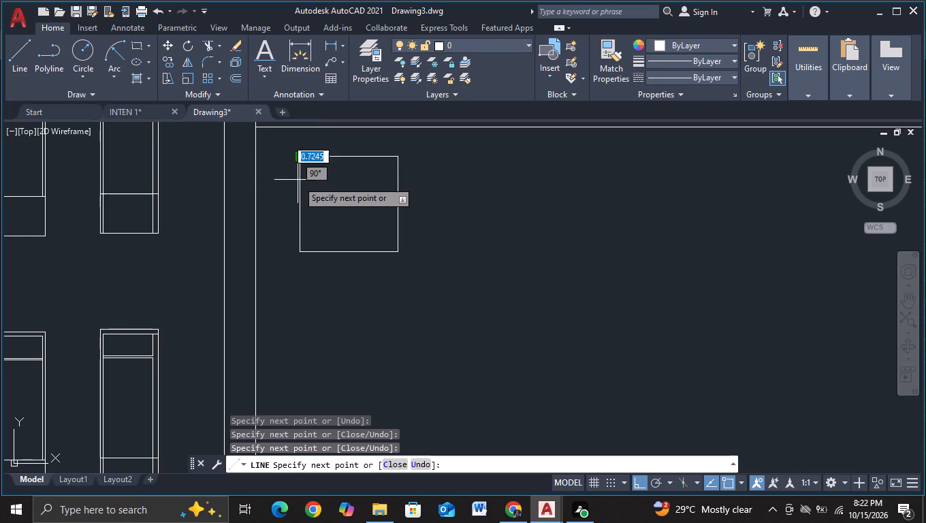
click(299, 178)
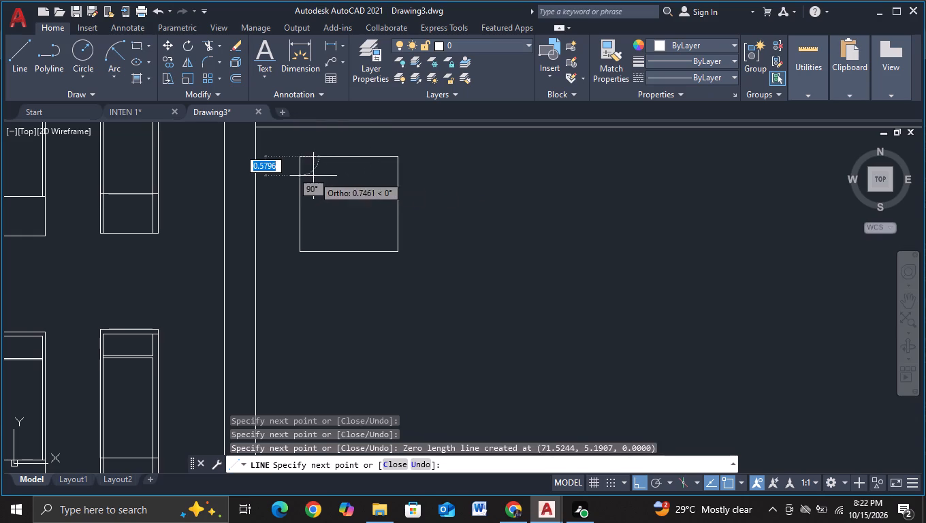
key(Escape)
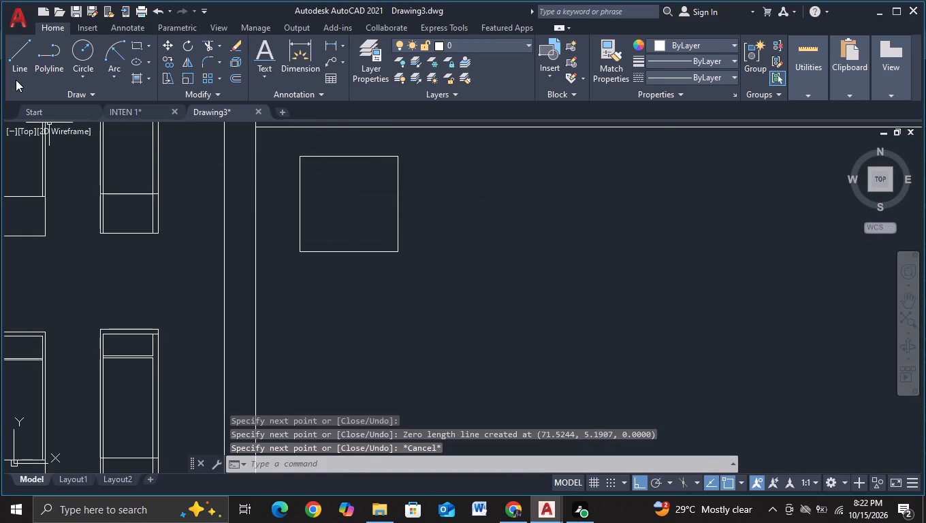
Draw a horizontal line across the new frame's upper part and a vertical line through its middle, both extending past its edges.
click(16, 78)
click(282, 180)
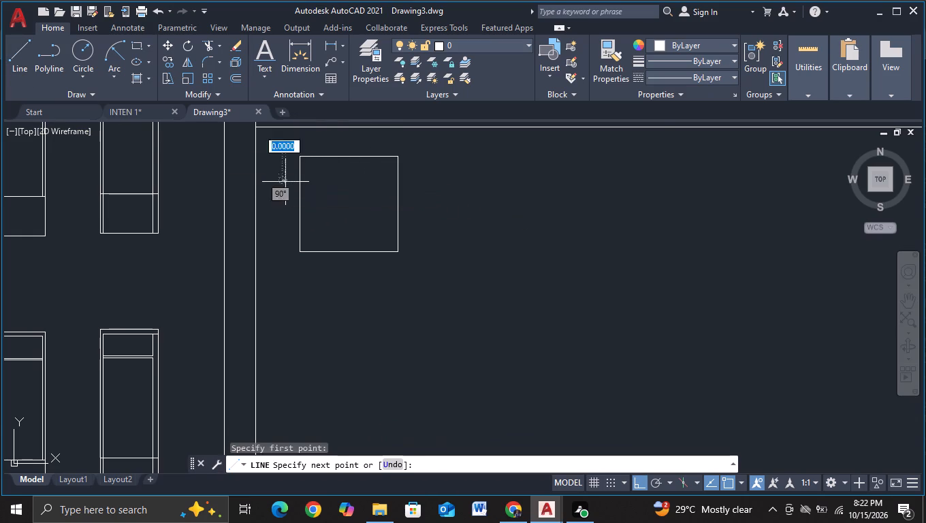
click(416, 187)
key(Escape)
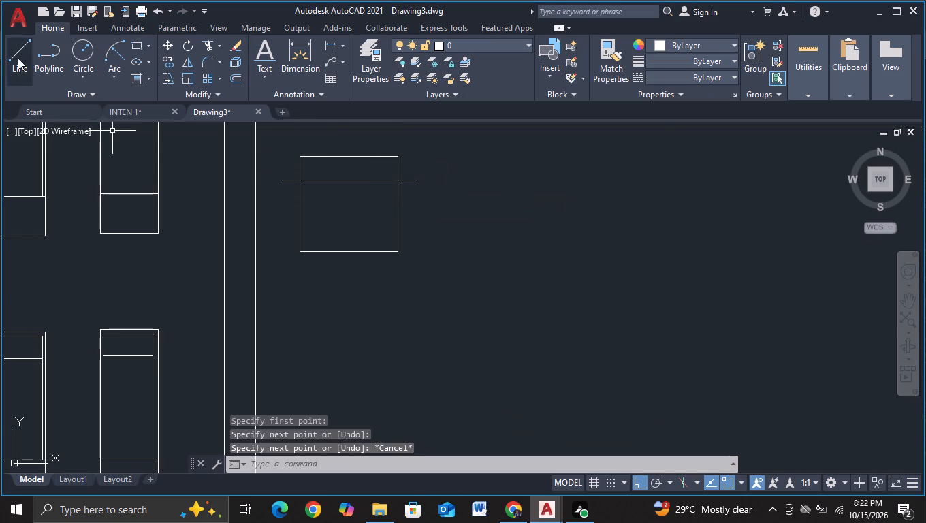
click(20, 58)
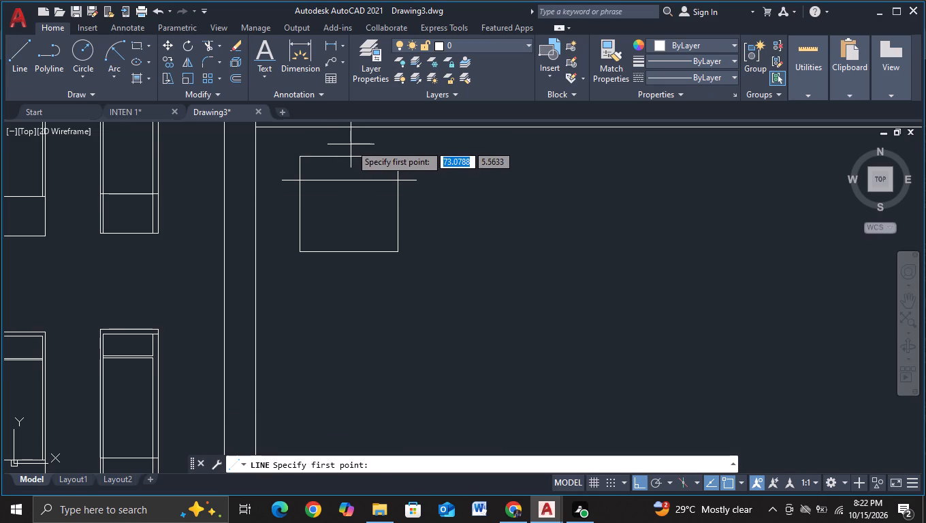
click(347, 139)
click(348, 288)
key(Escape)
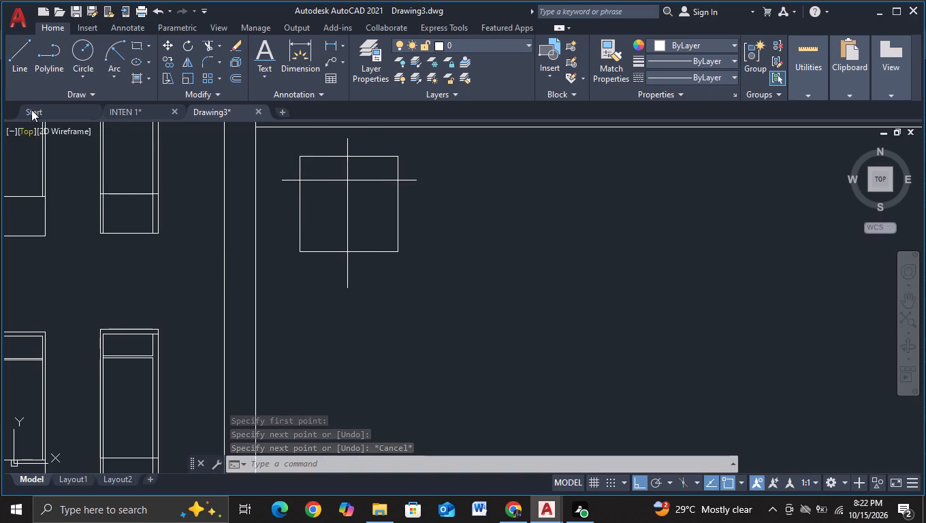
Draw a narrow strip about 3 units wide on top of the new window frame, aligned with its side edges.
click(27, 72)
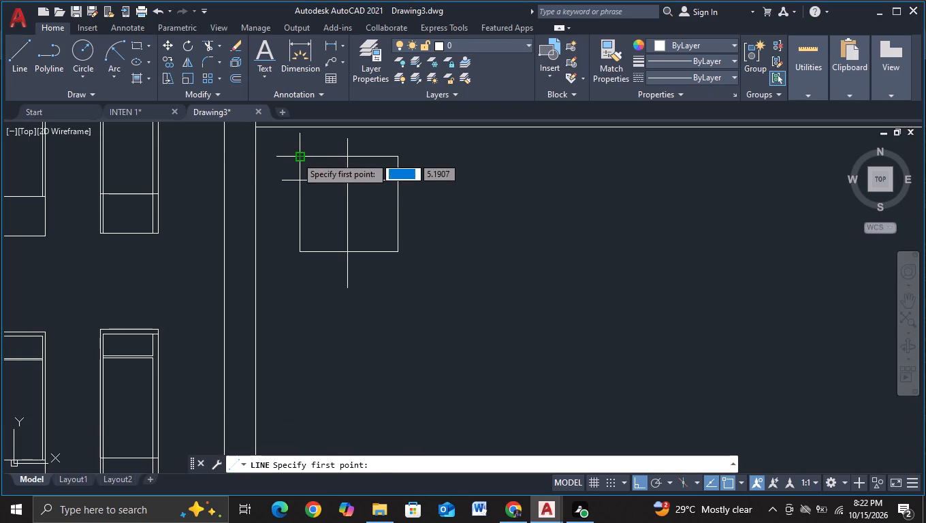
click(296, 157)
scroll(296, 153, up, 2)
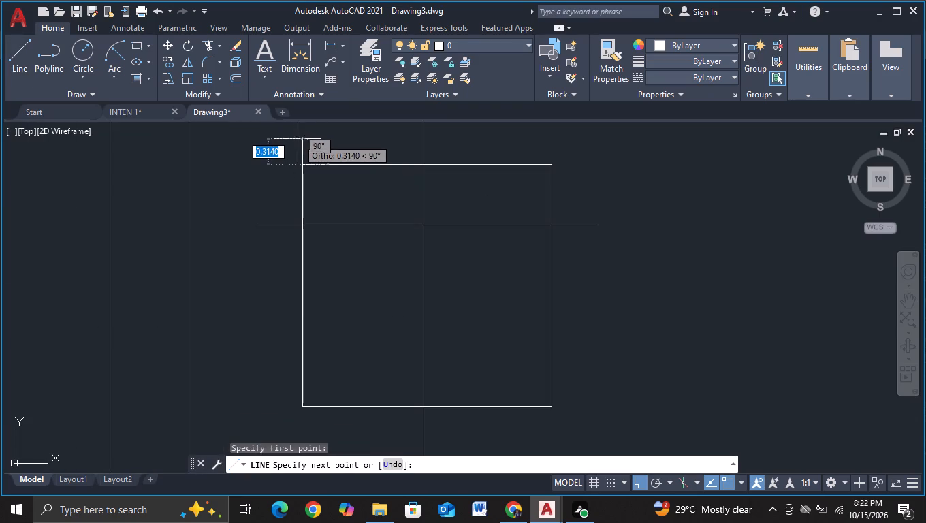
click(296, 148)
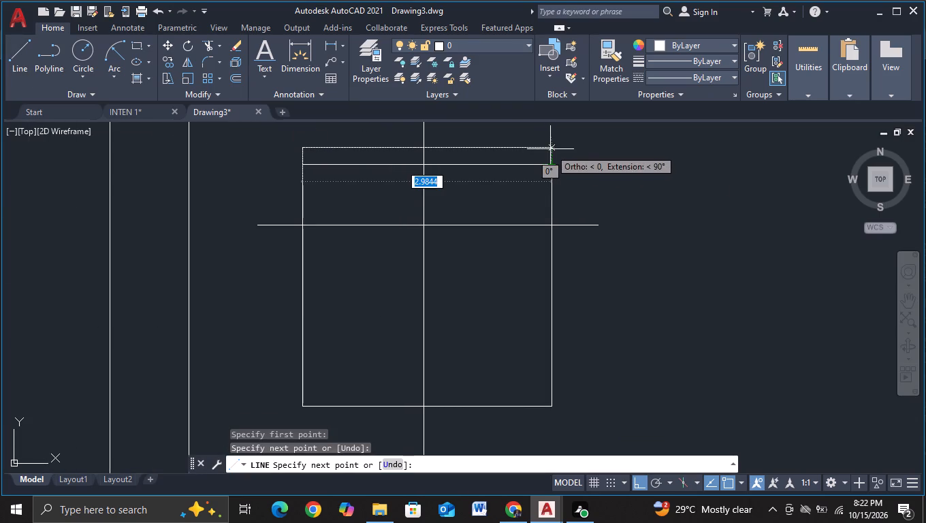
click(552, 148)
click(550, 165)
key(Escape)
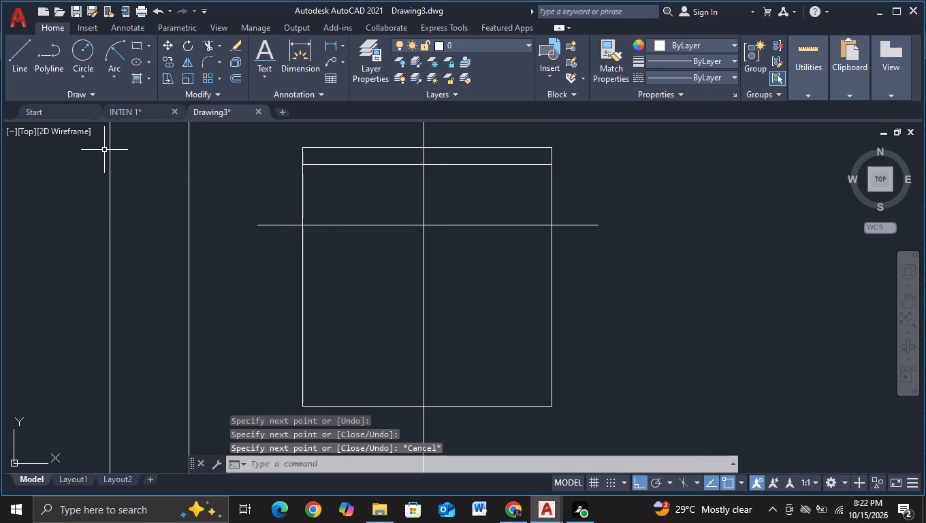
Draw a second horizontal line about 4.2 units long just above the frame's crossing line, joined to it at the left end.
click(25, 64)
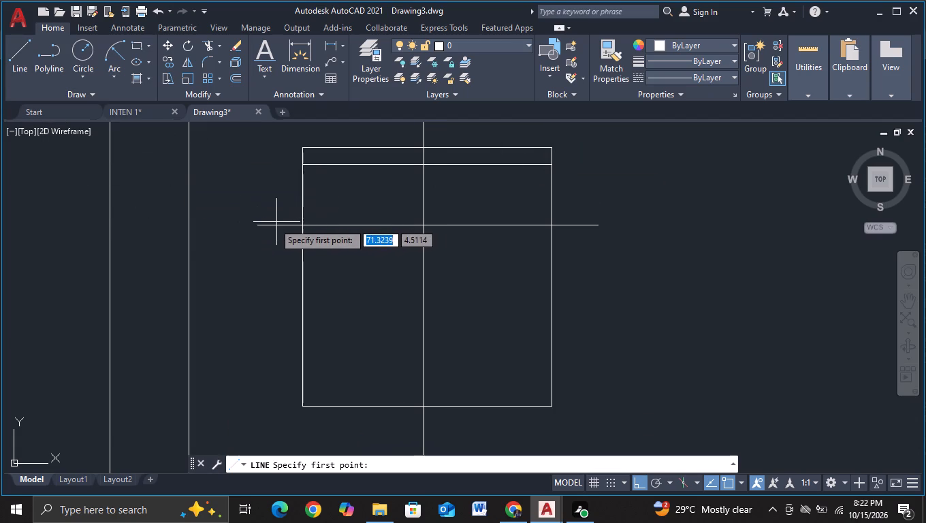
click(258, 225)
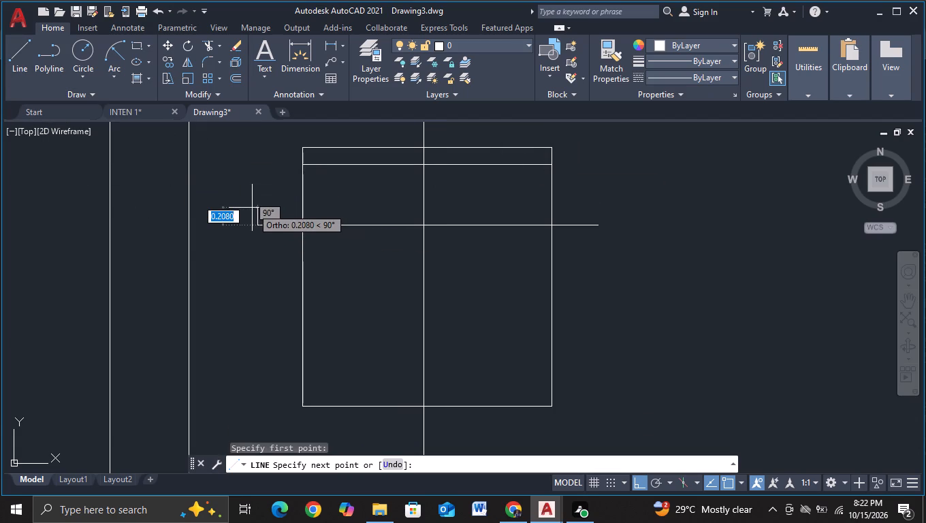
click(253, 216)
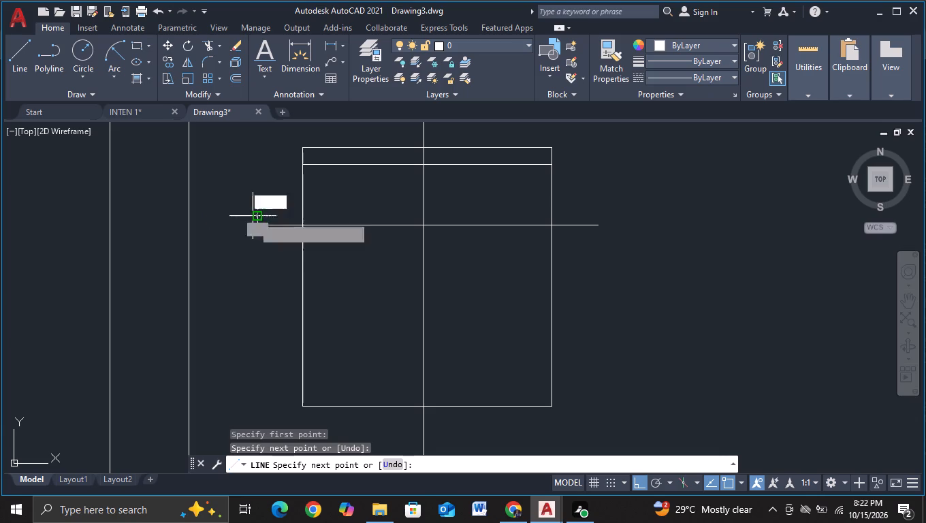
click(611, 210)
key(Escape)
Draw a second vertical line about 4.2 units long just right of the frame's middle line, joined to it at the top.
click(18, 76)
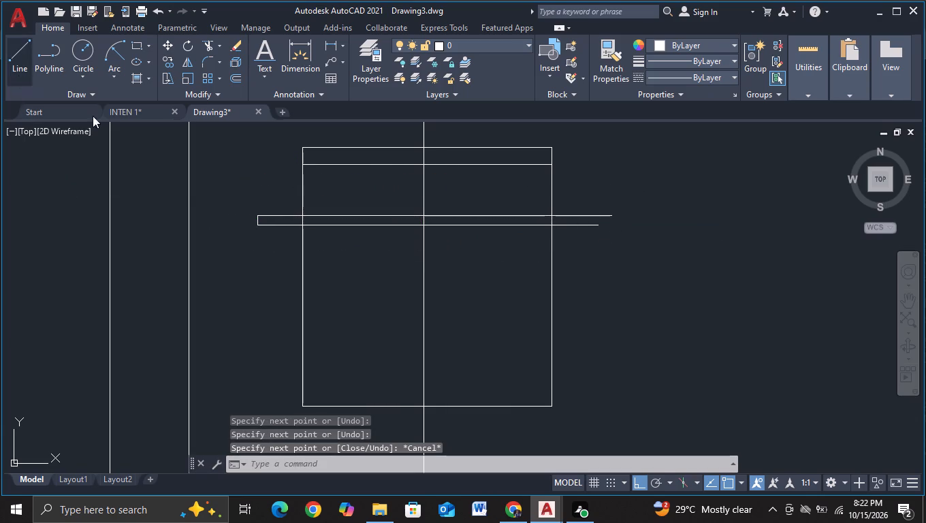
scroll(443, 196, down, 1)
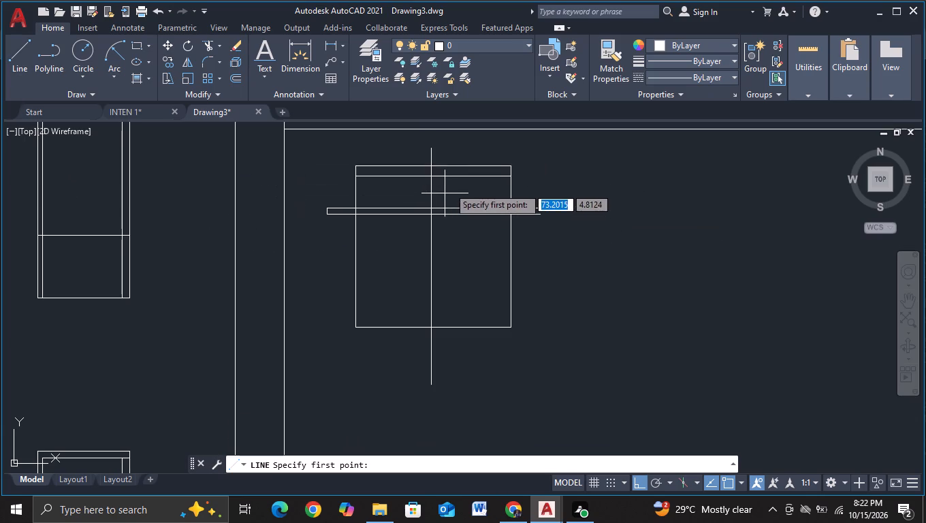
click(431, 155)
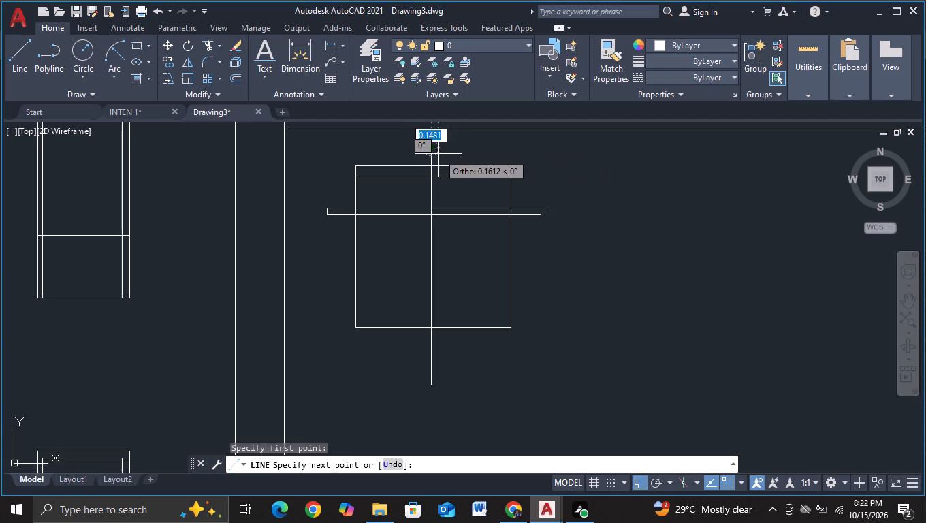
scroll(438, 154, up, 1)
click(433, 150)
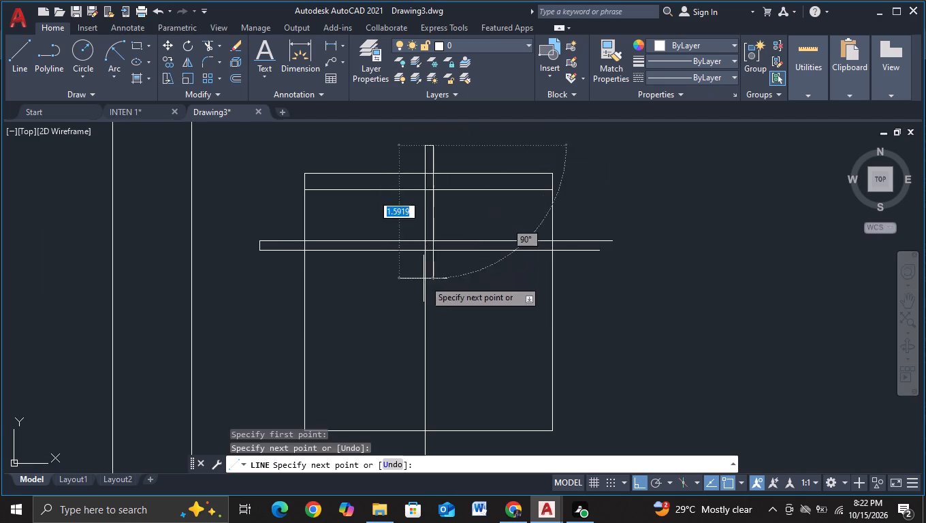
middle_drag(432, 311, 433, 249)
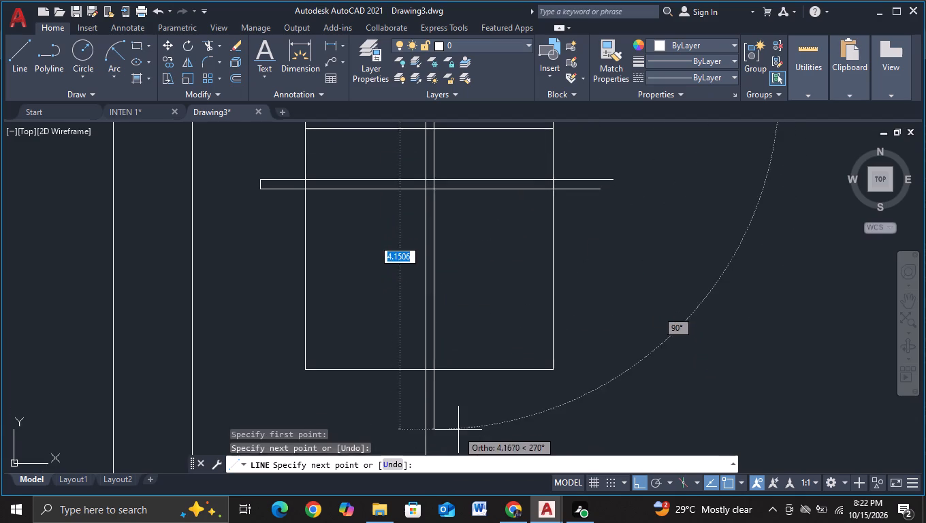
click(454, 428)
key(Escape)
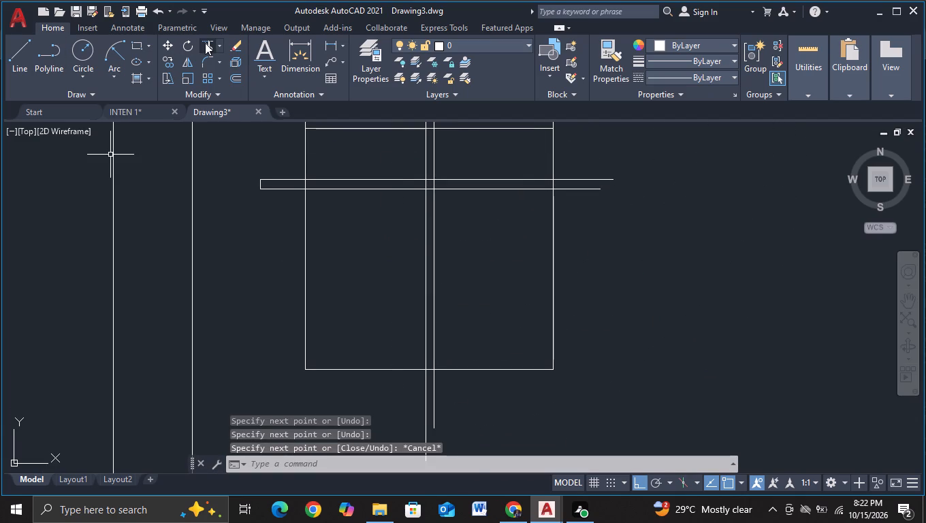
Trim the doubled crossing lines where they extend beyond the window frame's left, right and bottom edges.
click(205, 43)
drag(271, 161, 278, 200)
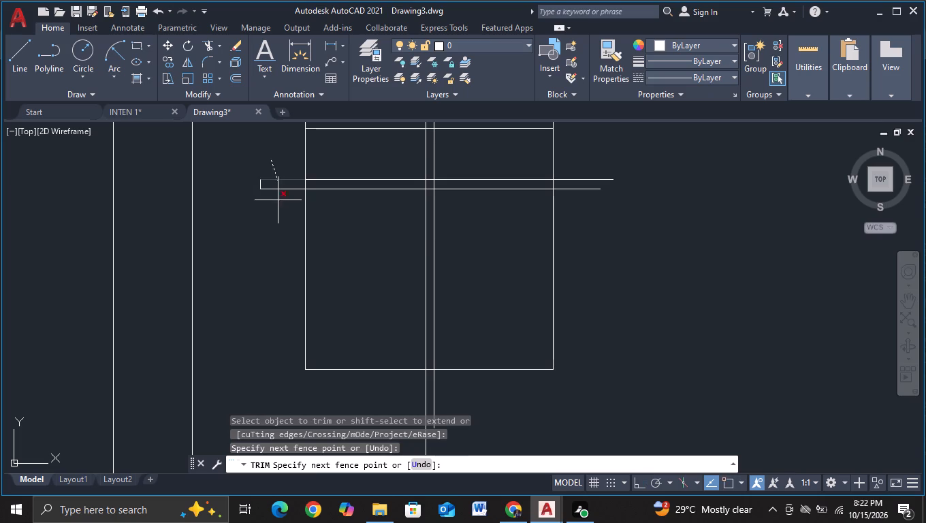
drag(278, 200, 275, 206)
click(259, 181)
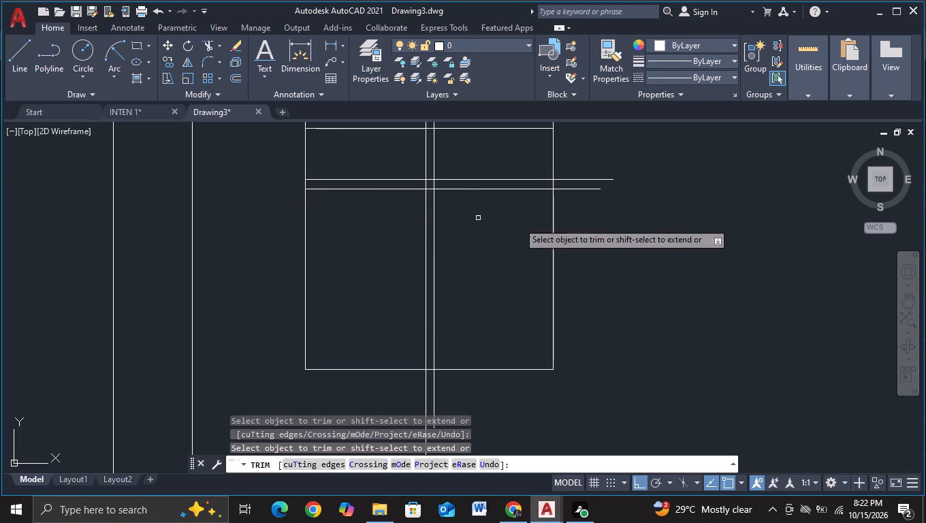
drag(583, 196, 586, 210)
drag(586, 204, 585, 163)
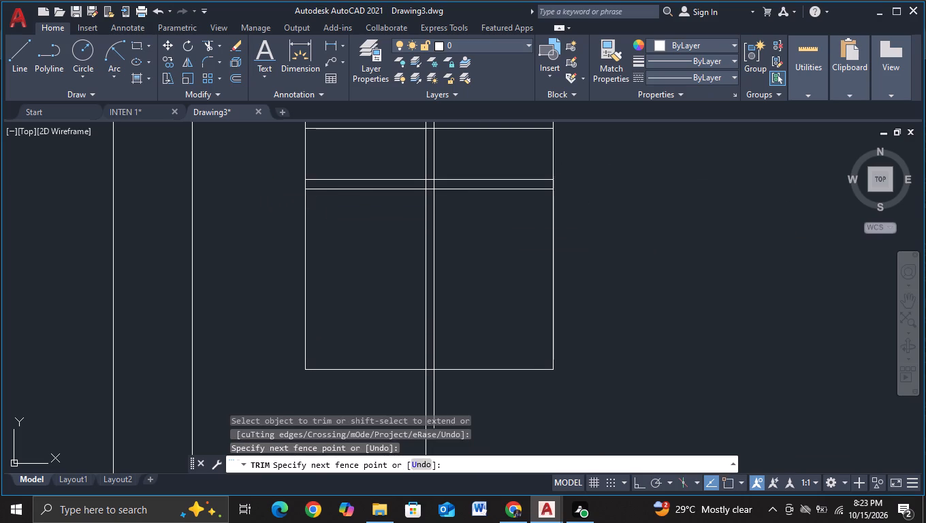
middle_drag(602, 294, 614, 207)
drag(389, 314, 410, 311)
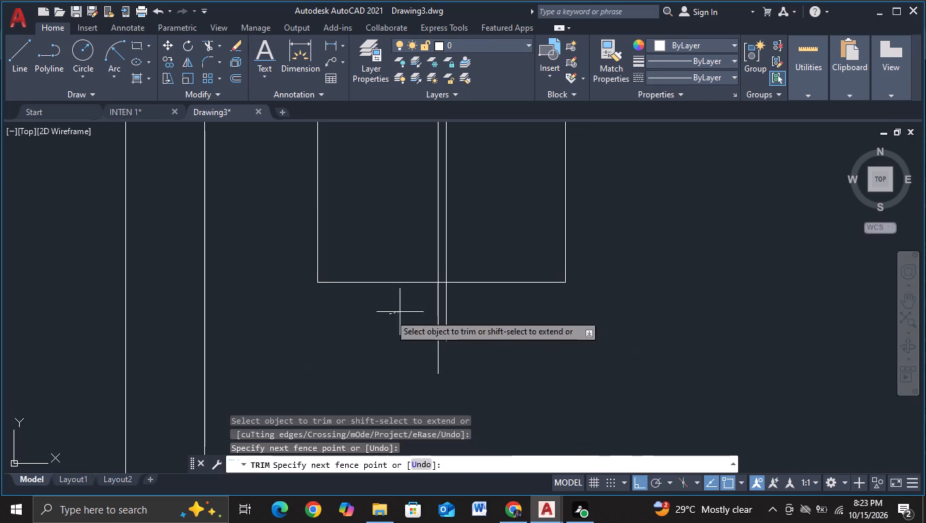
drag(410, 311, 495, 320)
Trim away the four line segments where the window's horizontal and vertical bars intersect, leaving an open crossing.
scroll(492, 319, down, 1)
middle_drag(481, 198, 505, 333)
scroll(505, 333, up, 2)
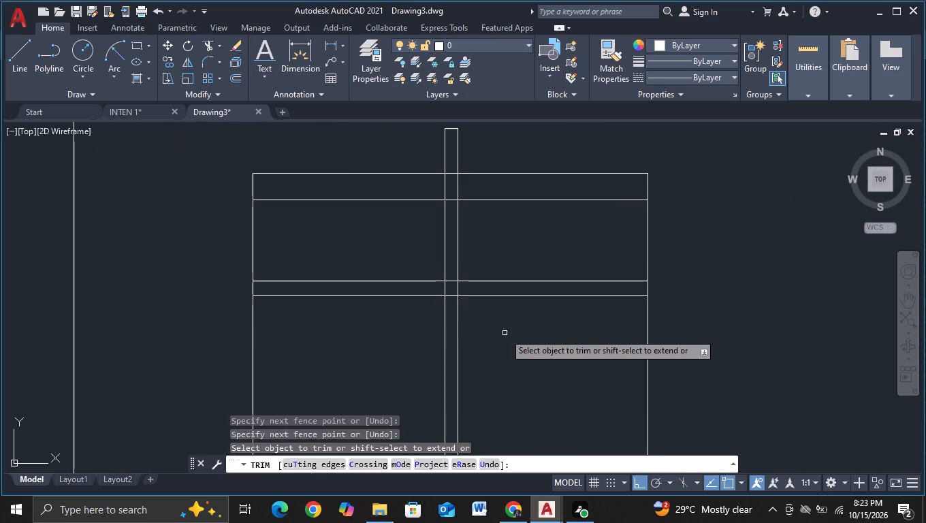
drag(429, 291, 460, 291)
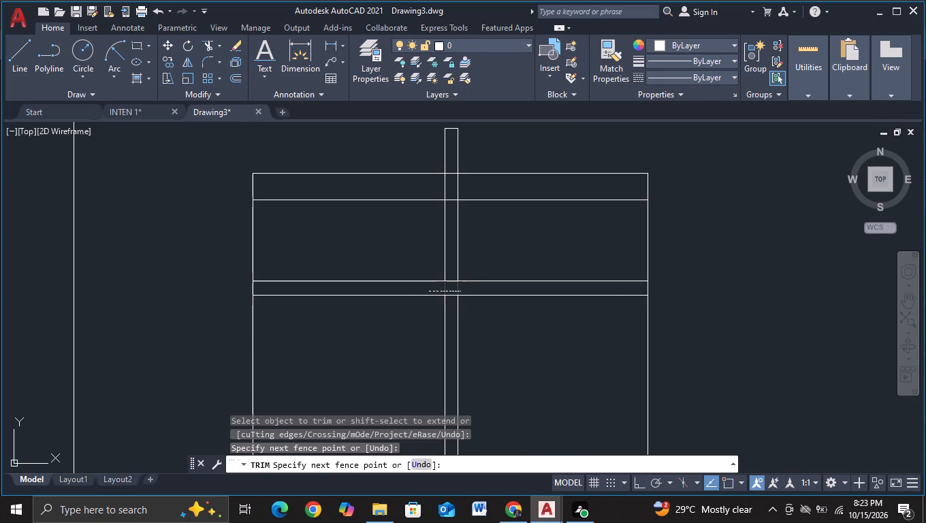
click(452, 280)
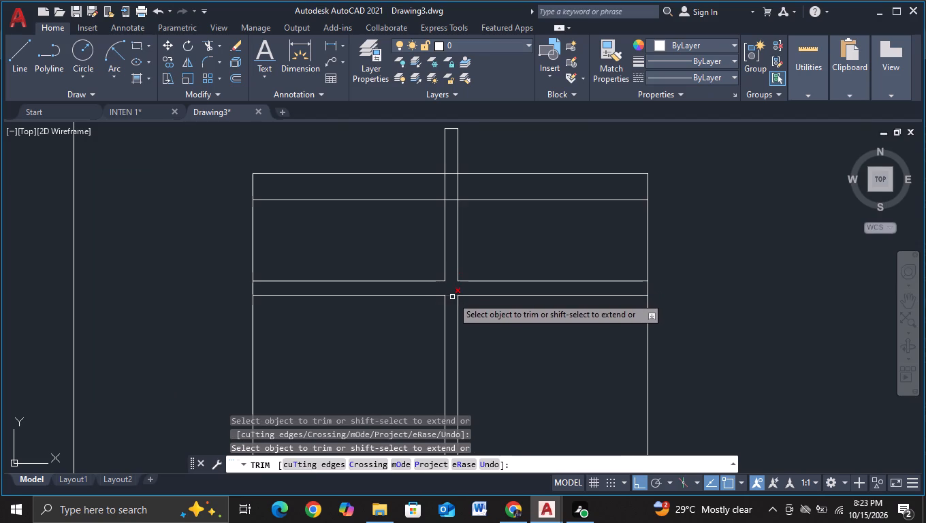
click(452, 297)
Trim the two vertical bar lines above the window frame and across its top strip, together with the leftover cap piece.
drag(425, 152, 467, 155)
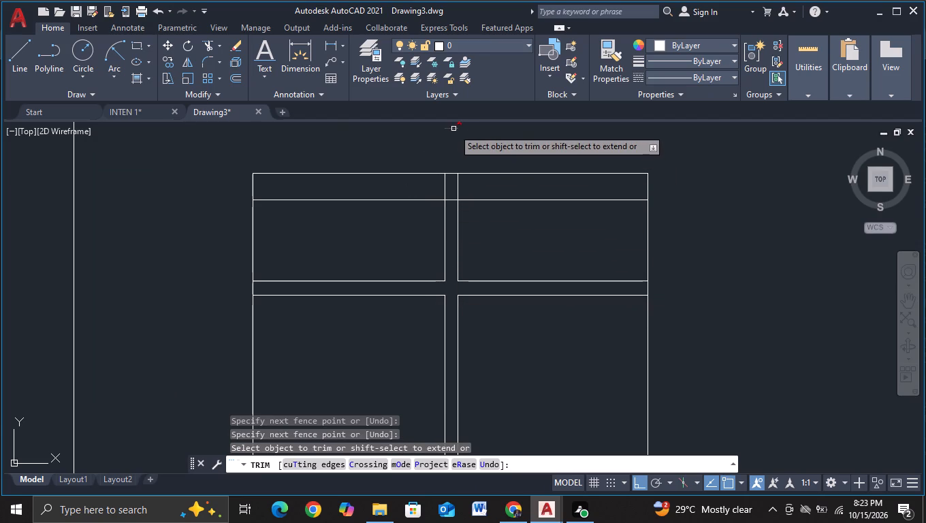
click(453, 129)
scroll(457, 151, down, 1)
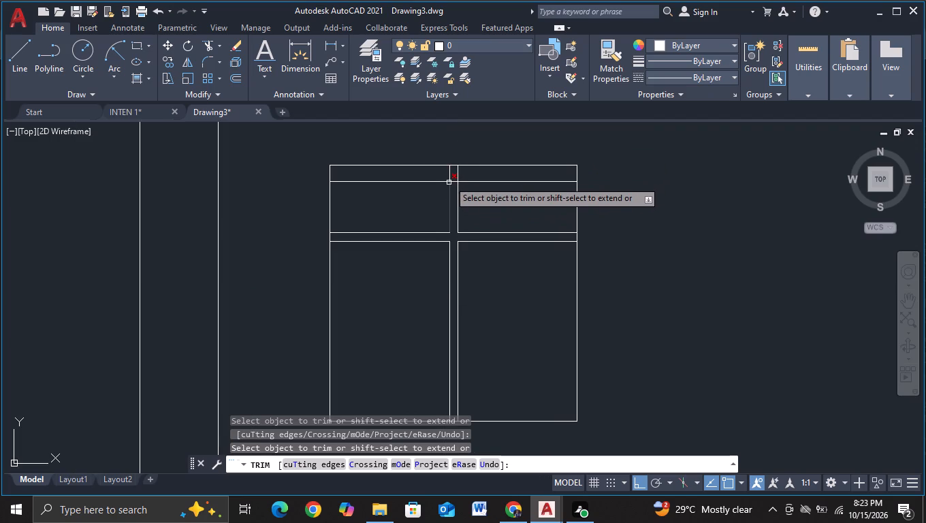
drag(441, 173, 464, 172)
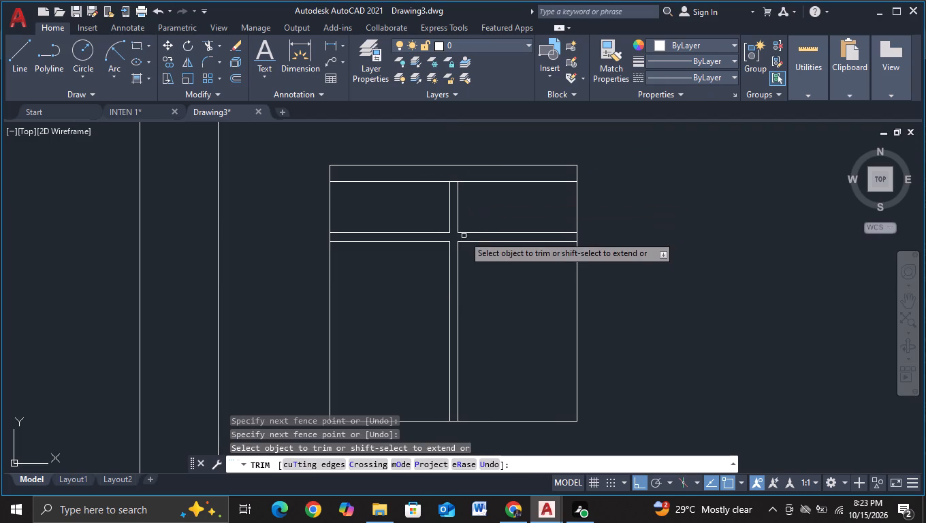
Start a vertical line downward from the bottom-left corner of the new four-pane window.
scroll(533, 243, down, 1)
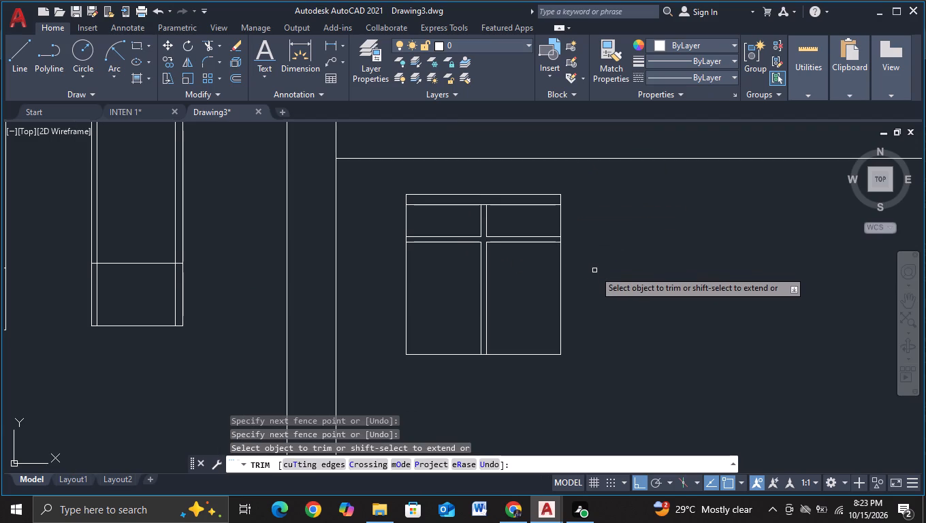
scroll(596, 266, down, 1)
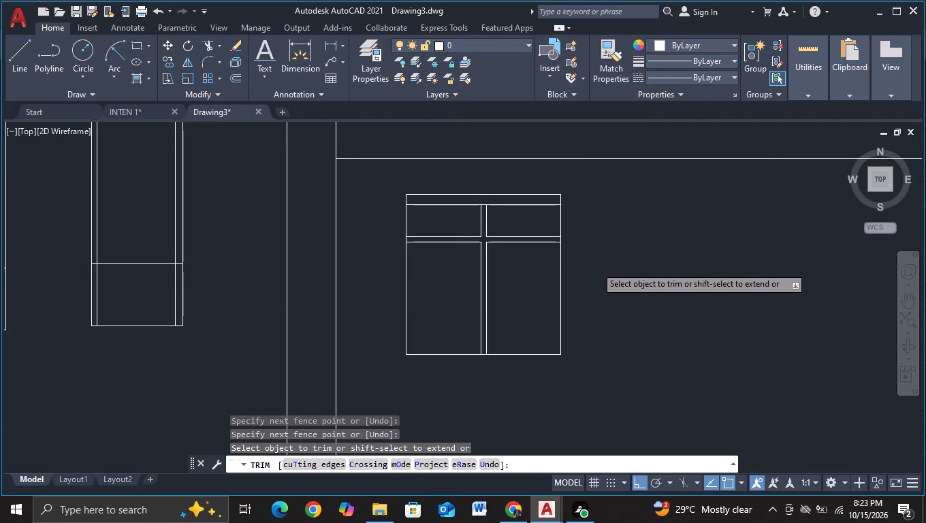
scroll(596, 266, down, 1)
middle_drag(609, 274, 547, 249)
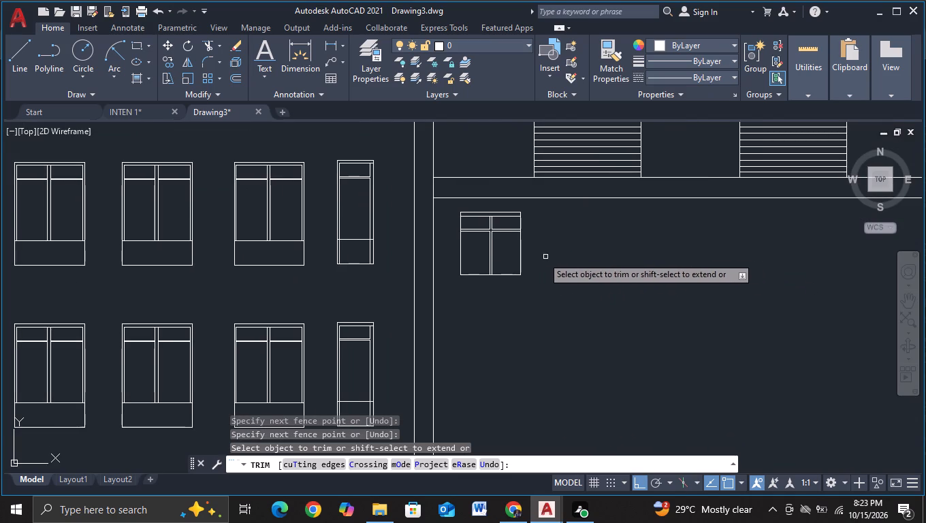
click(12, 60)
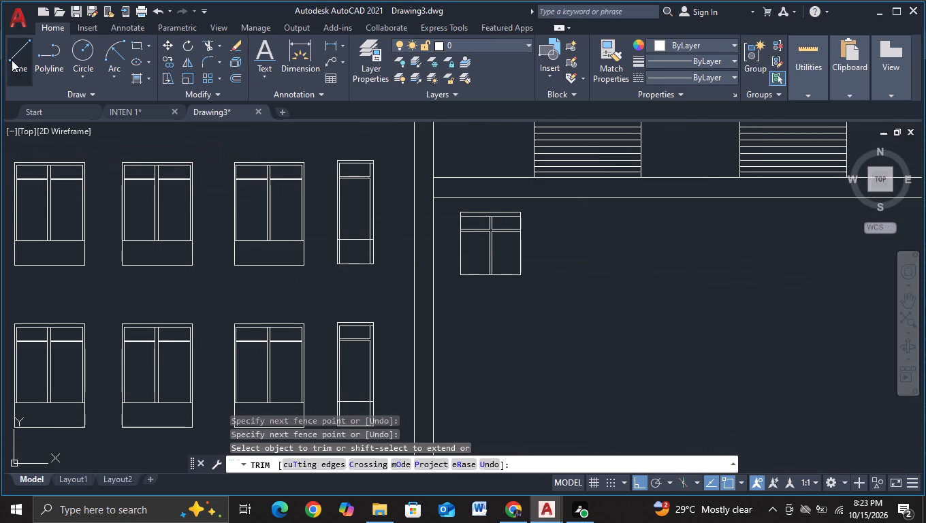
scroll(460, 261, up, 1)
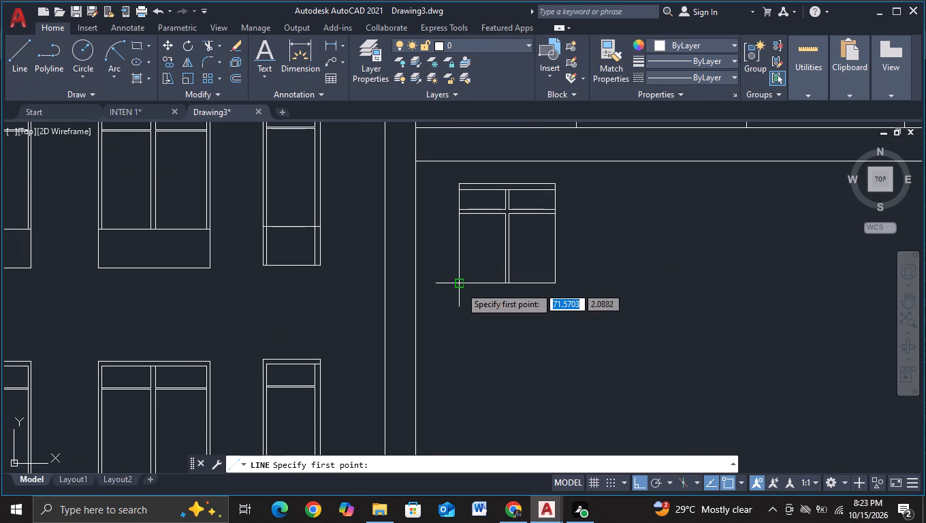
scroll(460, 287, up, 2)
click(452, 280)
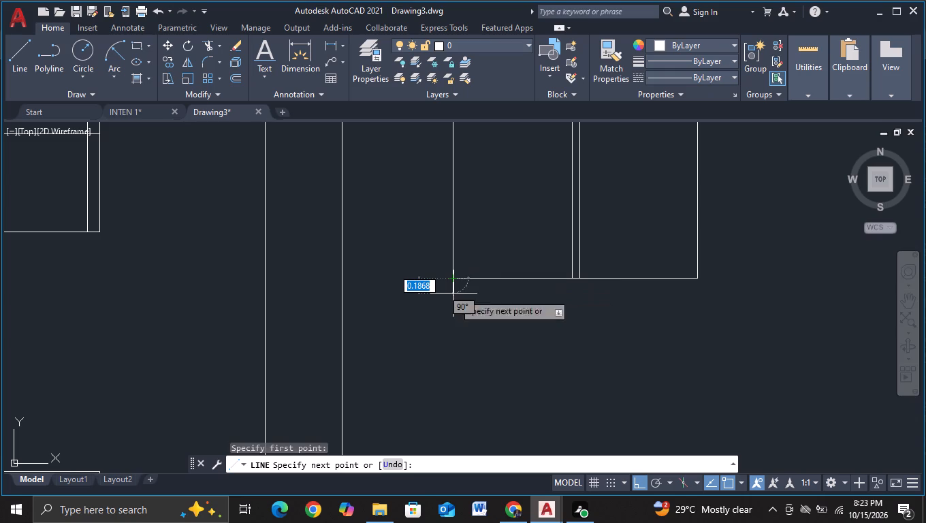
Draw a bottom frame strip about 0.10 deep beneath the four-pane window, spanning its full width and closing at the bottom-right corner.
scroll(452, 286, up, 2)
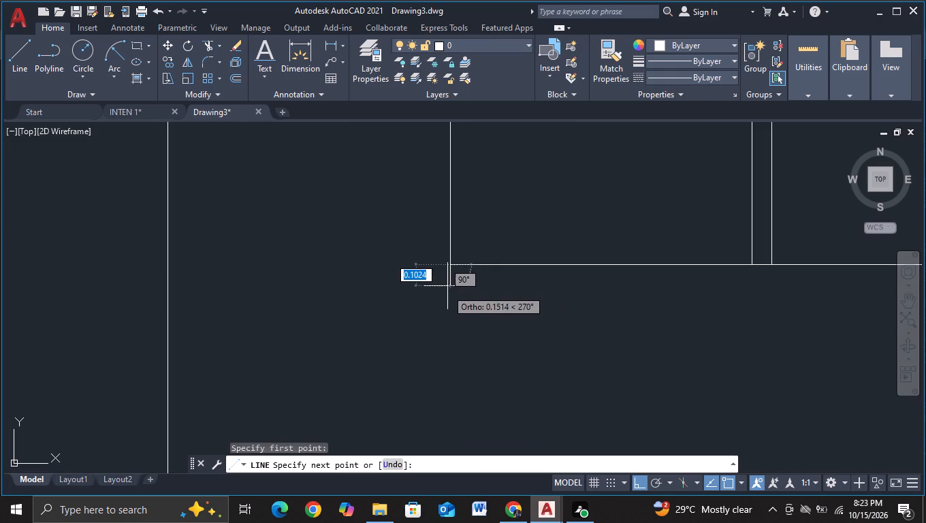
click(447, 286)
middle_drag(607, 312, 174, 240)
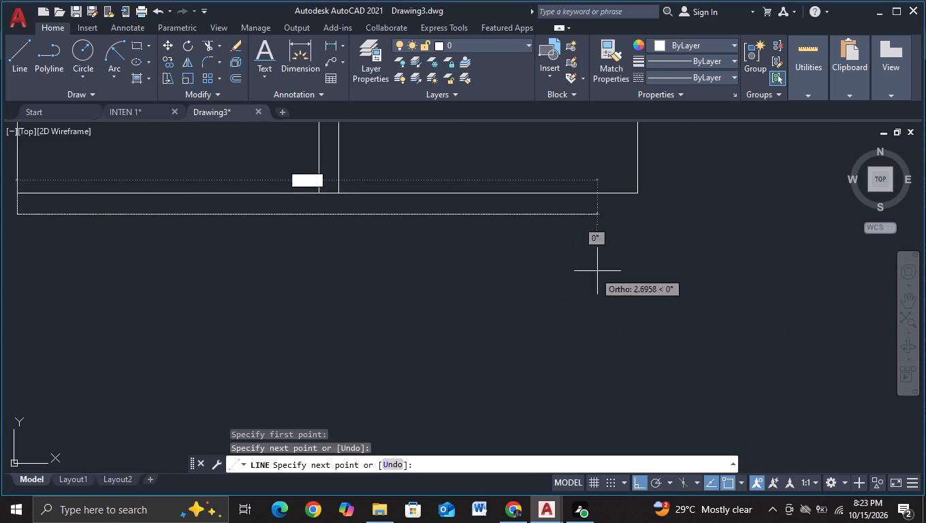
click(638, 214)
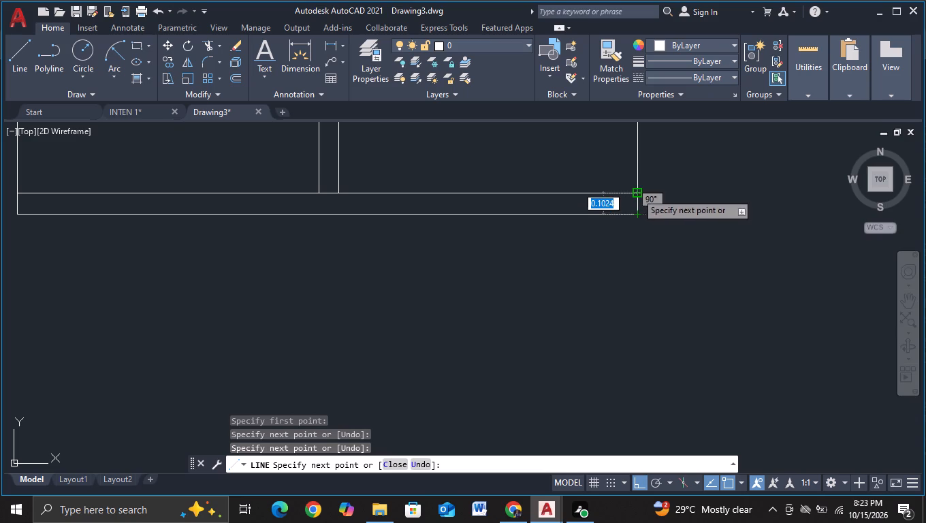
click(637, 193)
key(Escape)
Draw a narrow frame strip about 3.20 high along the window's left side, from its top-left corner to the bottom strip's lower corner.
scroll(641, 189, down, 2)
middle_drag(645, 189, 648, 301)
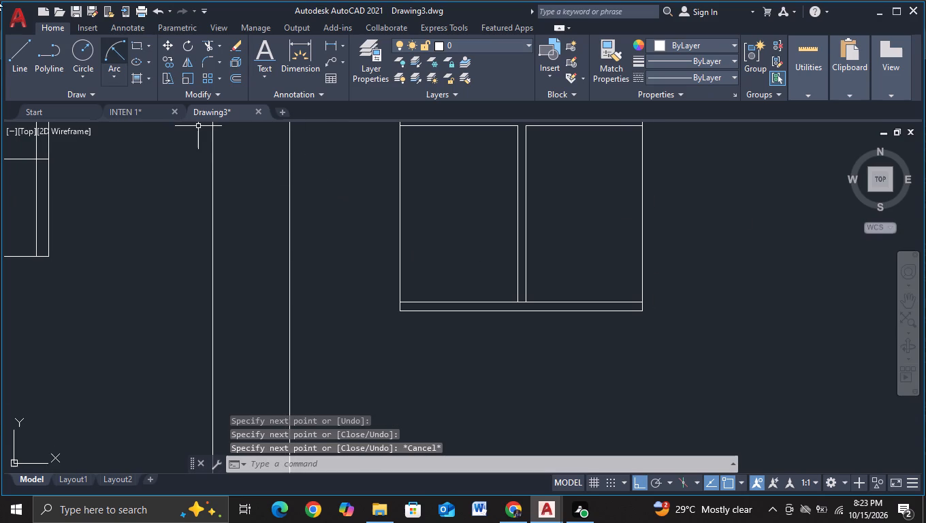
click(12, 57)
middle_drag(360, 200, 383, 282)
click(422, 134)
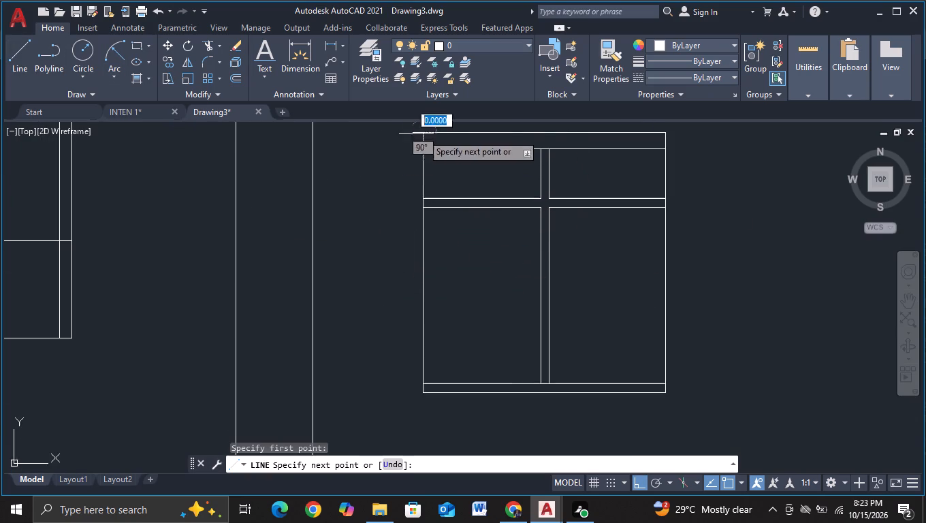
scroll(408, 134, up, 2)
click(411, 146)
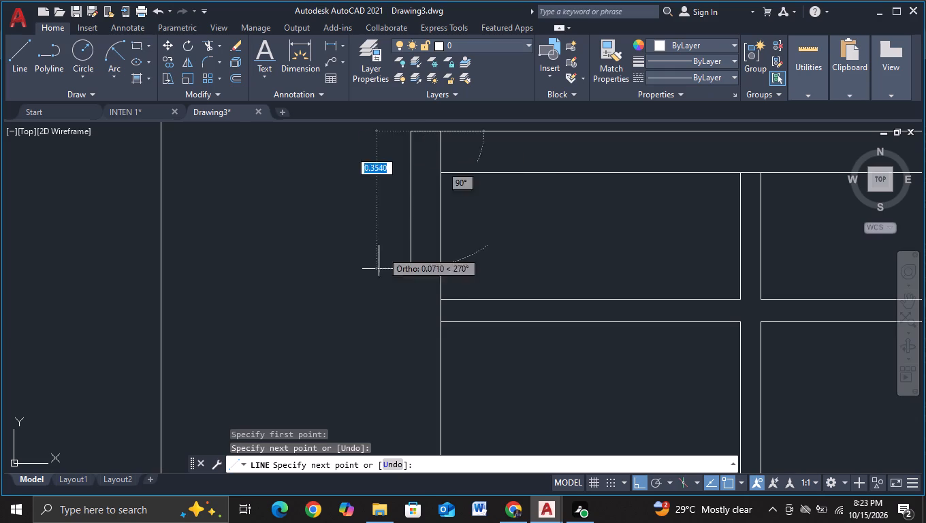
scroll(379, 283, down, 3)
middle_drag(380, 319, 379, 253)
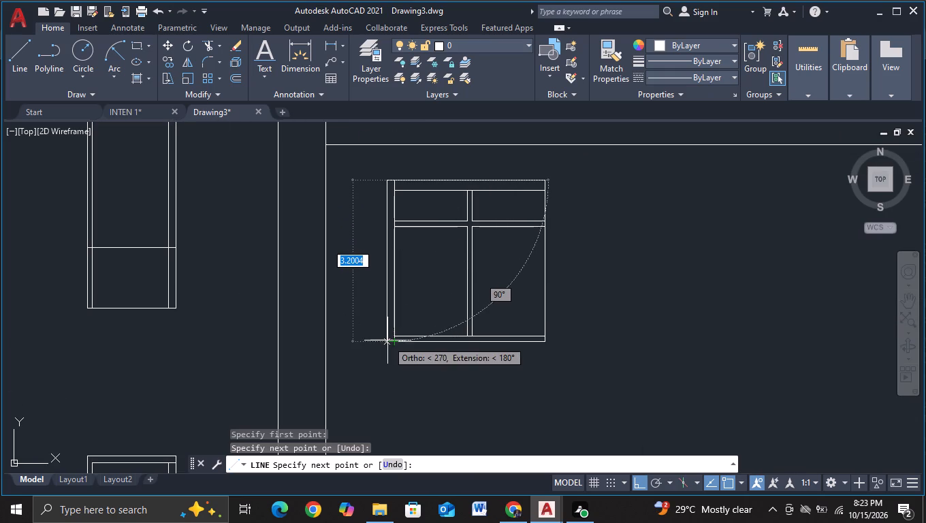
click(387, 340)
click(395, 340)
key(Escape)
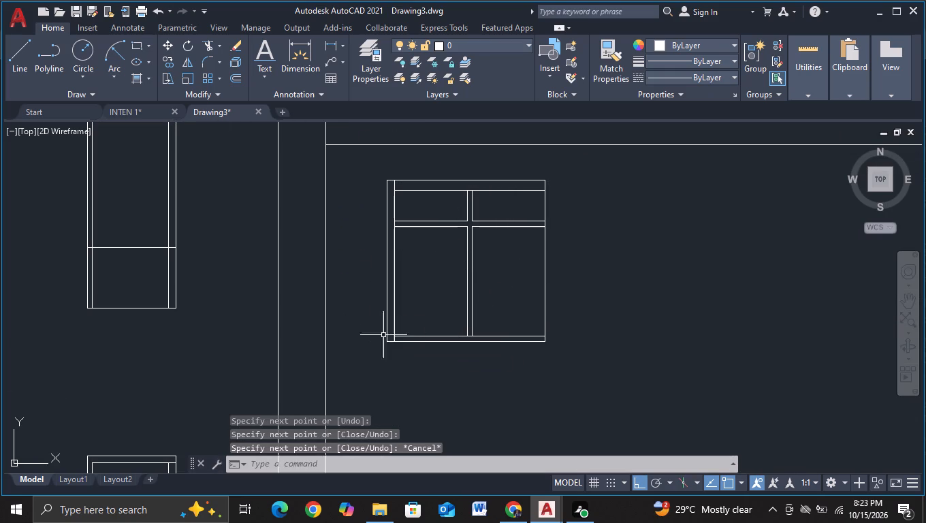
Draw a matching frame strip about 3.20 high along the window's right side, from its top-right corner to the bottom strip's lower corner.
click(22, 59)
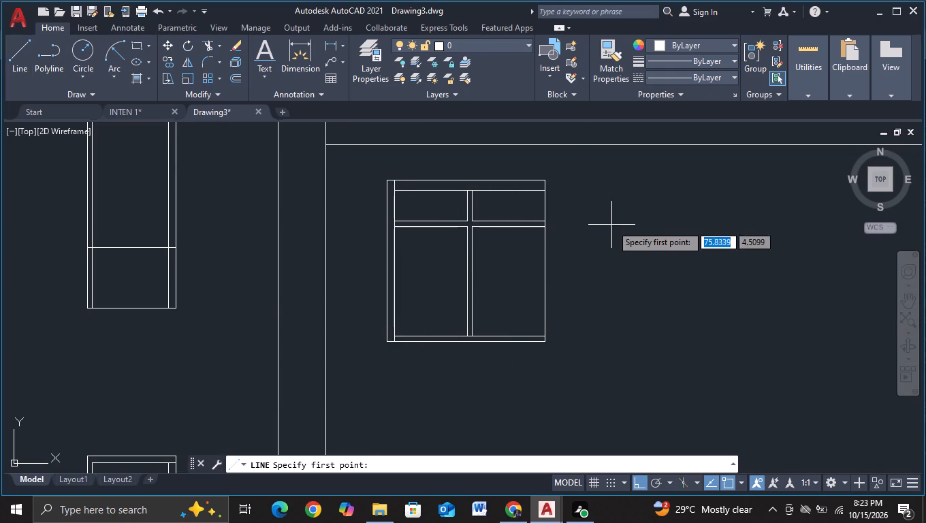
click(547, 181)
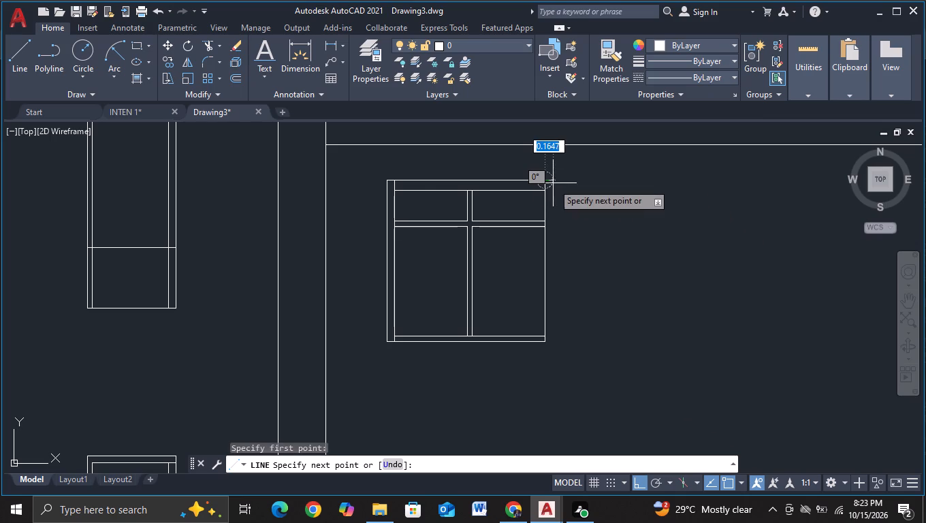
scroll(553, 183, up, 1)
click(551, 184)
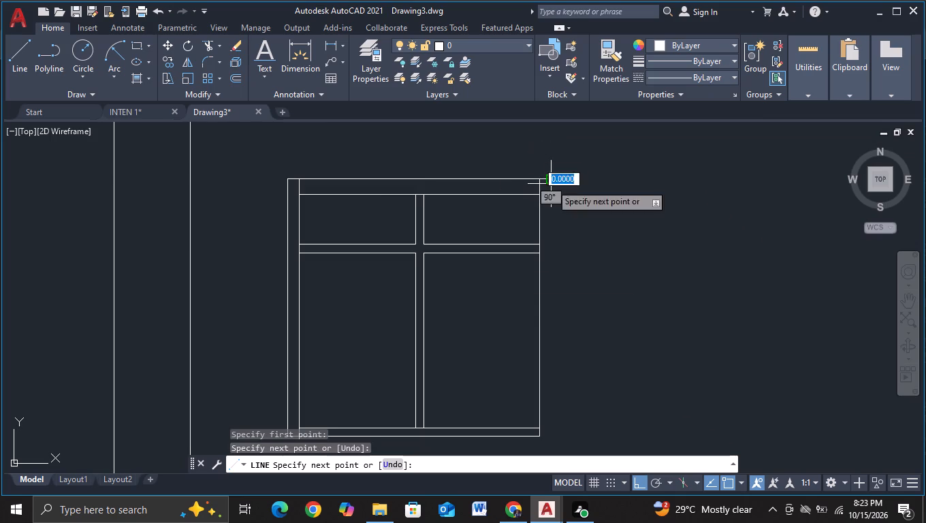
middle_drag(524, 306, 530, 237)
scroll(526, 306, up, 1)
middle_drag(542, 413, 543, 298)
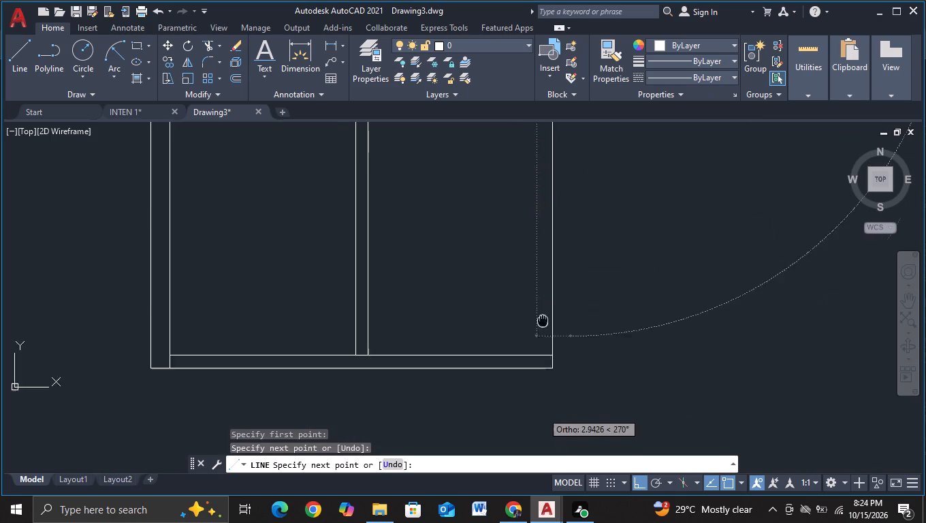
middle_drag(543, 298, 543, 302)
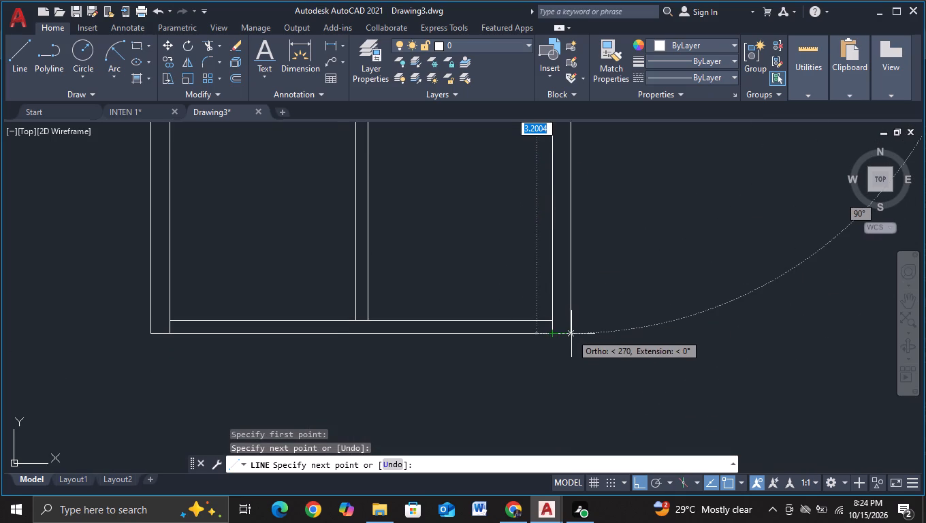
click(571, 334)
click(548, 334)
key(Escape)
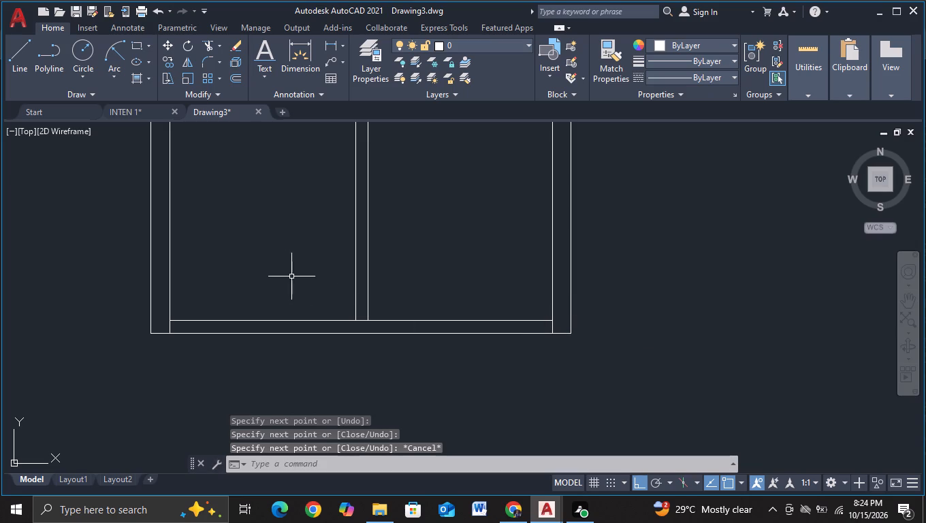
Trim the short vertical line pieces crossing the frame at its four corners, leaving a continuous double border around the window.
click(206, 46)
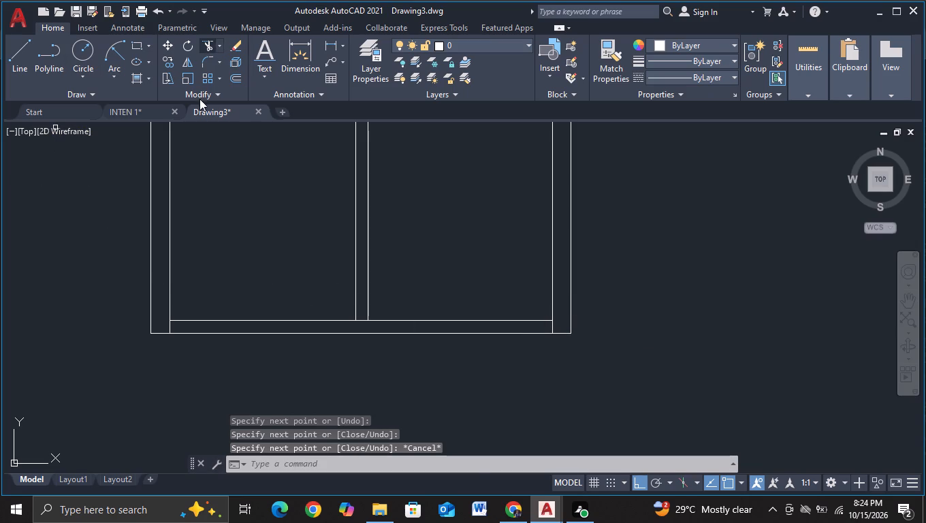
click(170, 330)
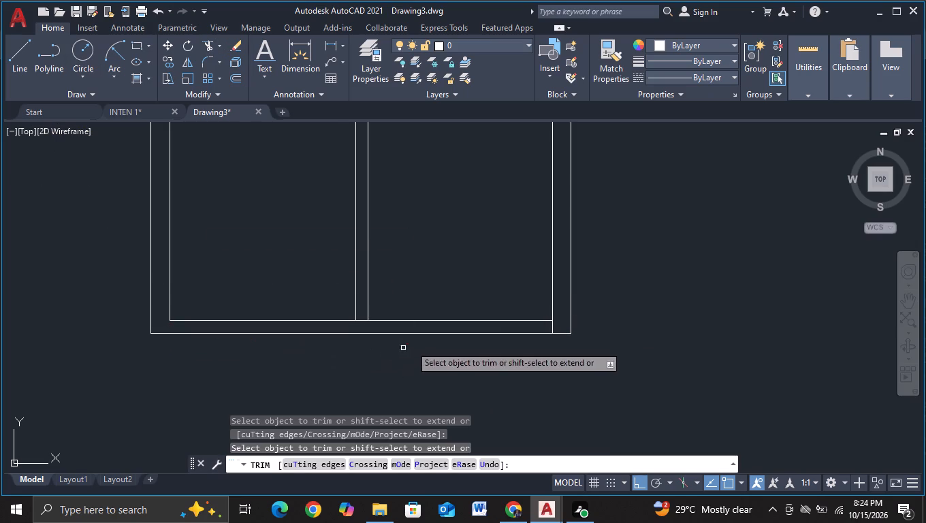
click(552, 324)
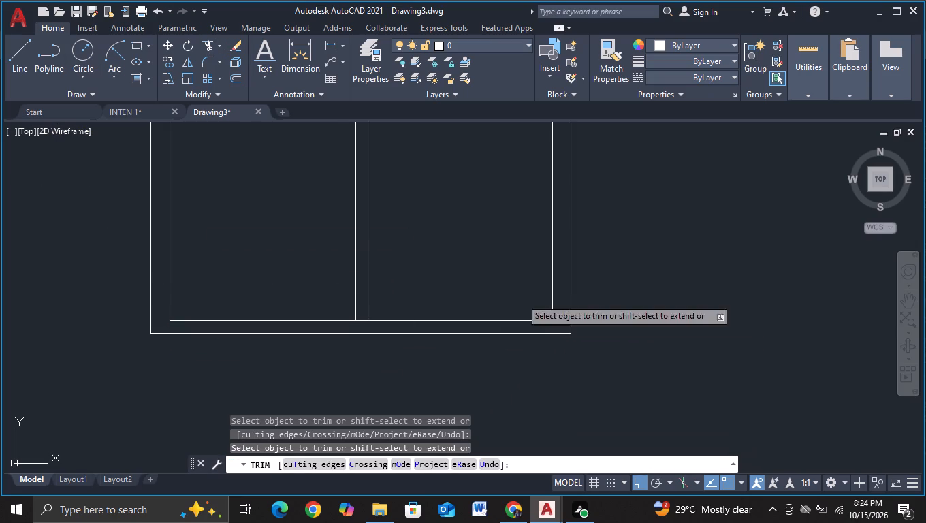
scroll(485, 272, down, 2)
middle_drag(485, 257, 507, 338)
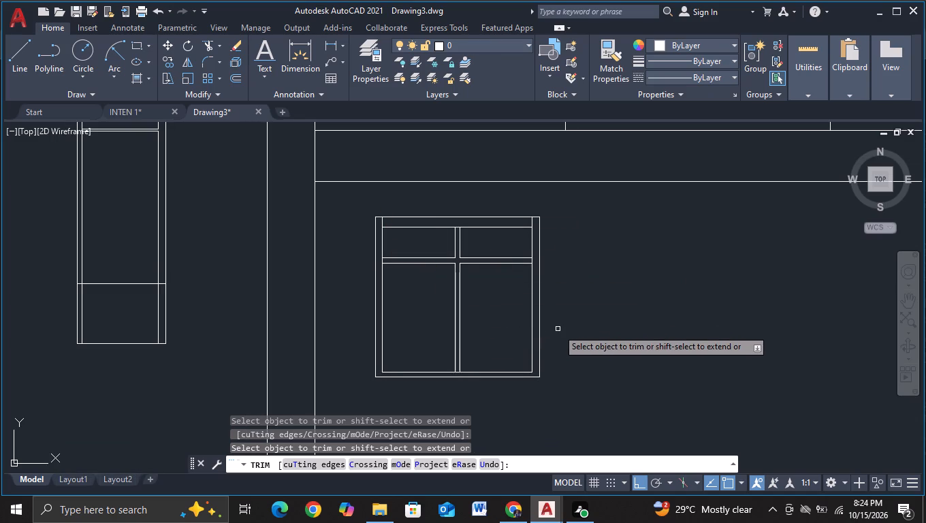
click(383, 223)
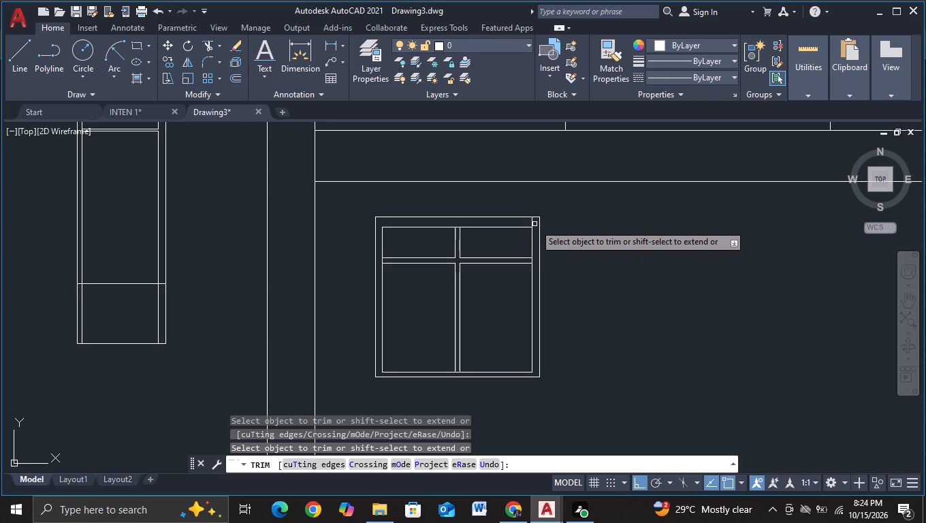
click(531, 223)
key(Escape)
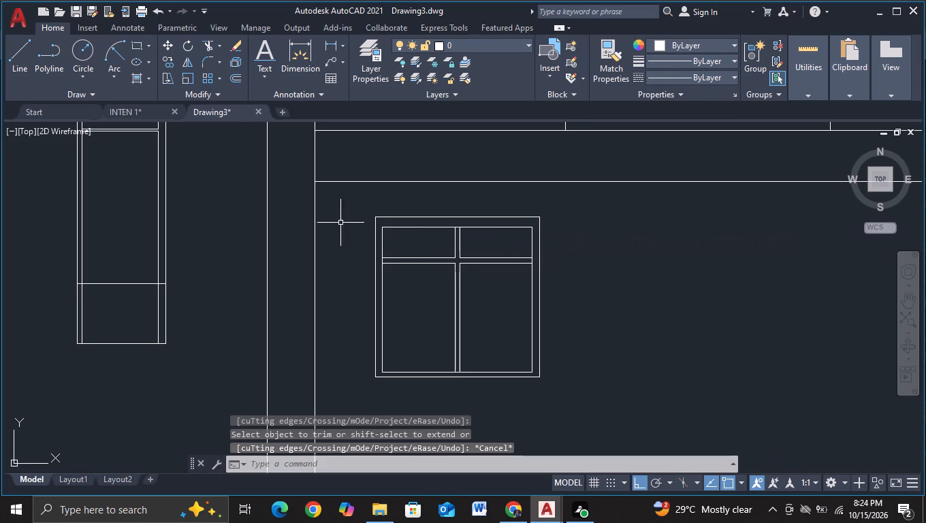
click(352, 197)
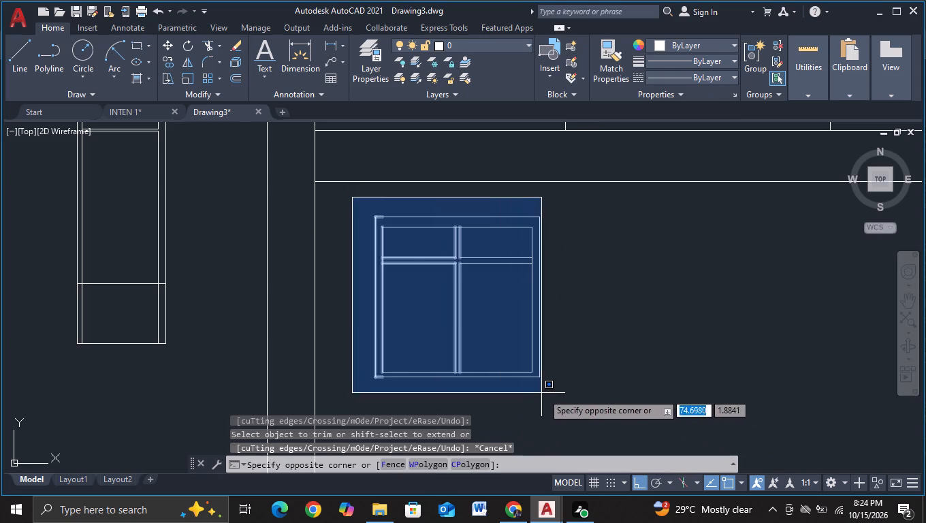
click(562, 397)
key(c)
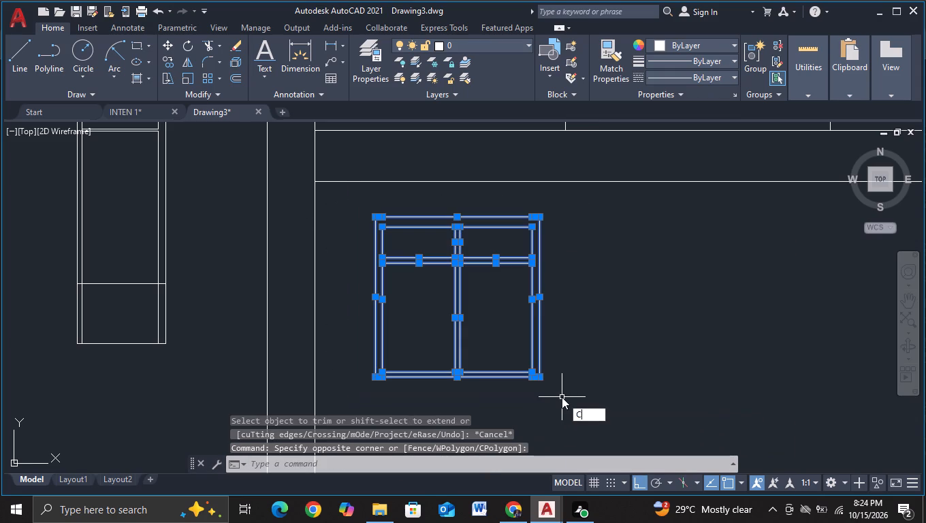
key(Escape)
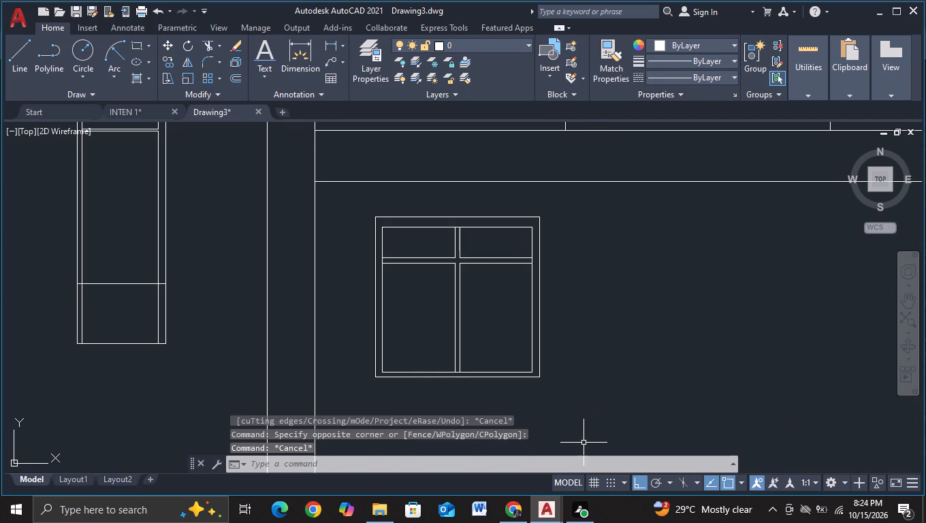
Copy the complete four-pane window six times horizontally to the right, forming a spaced row of seven across the louvred block's lower part.
click(349, 197)
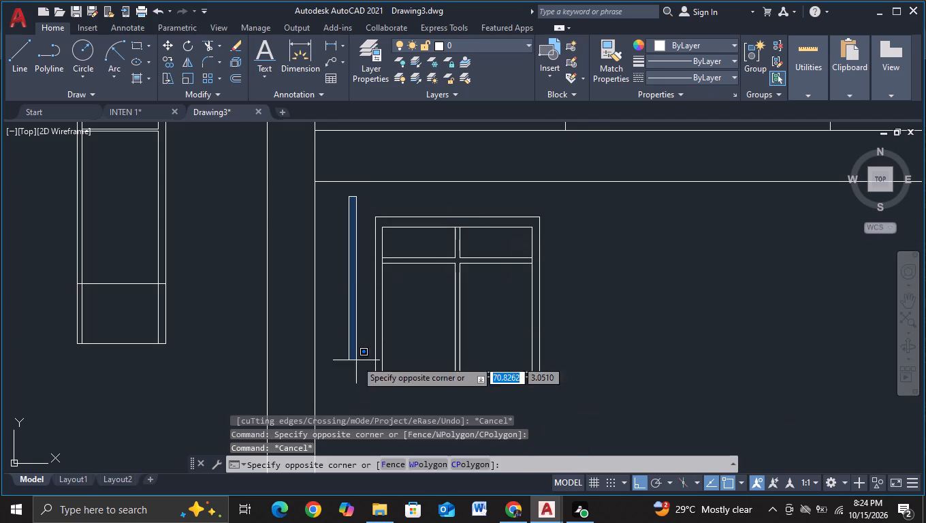
click(580, 411)
key(c)
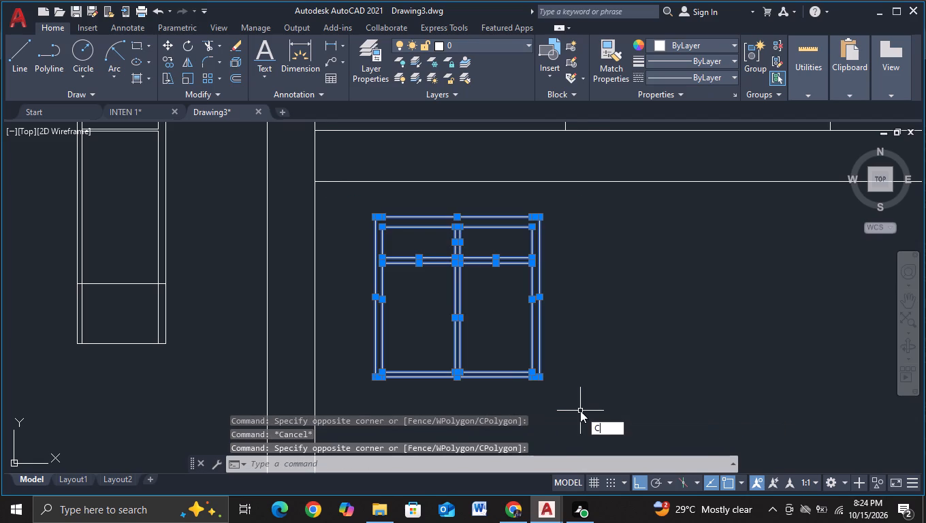
click(601, 449)
click(494, 321)
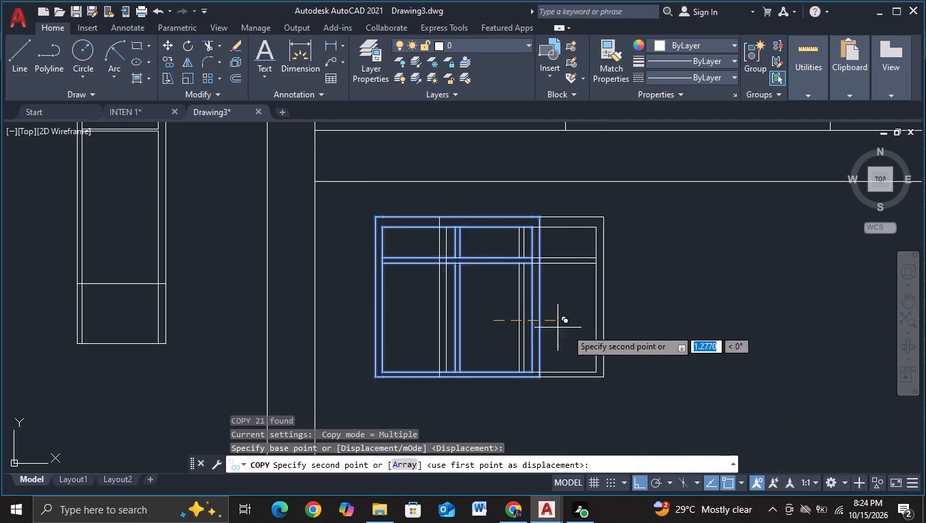
scroll(672, 344, down, 1)
middle_drag(682, 343, 322, 281)
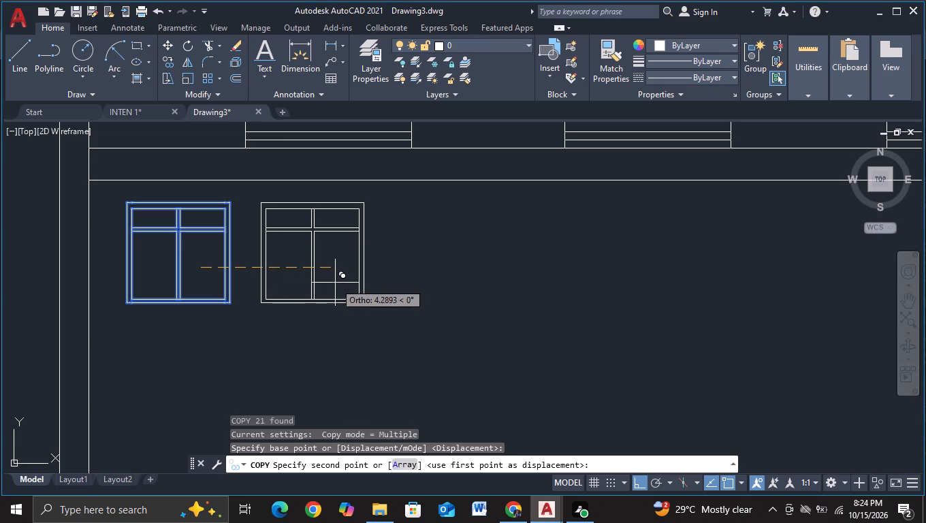
click(335, 283)
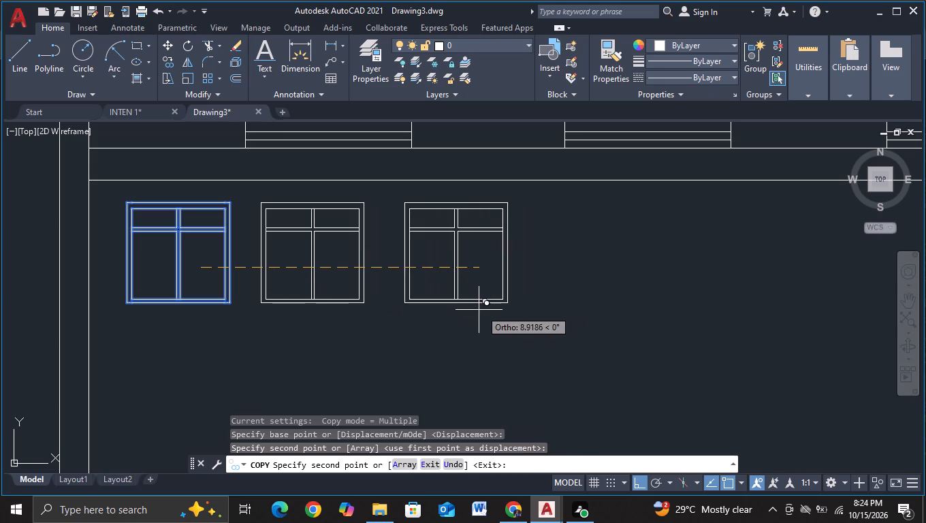
click(481, 310)
middle_drag(615, 319, 561, 321)
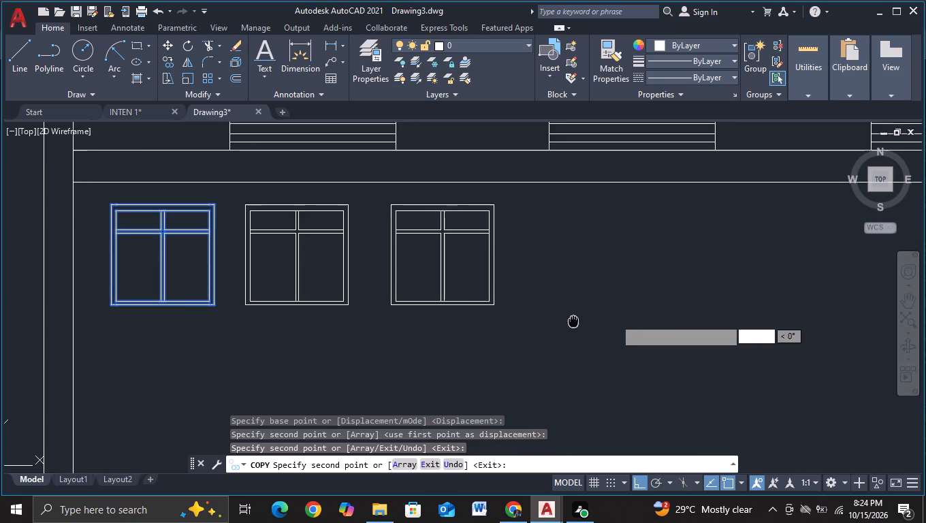
middle_drag(561, 321, 391, 293)
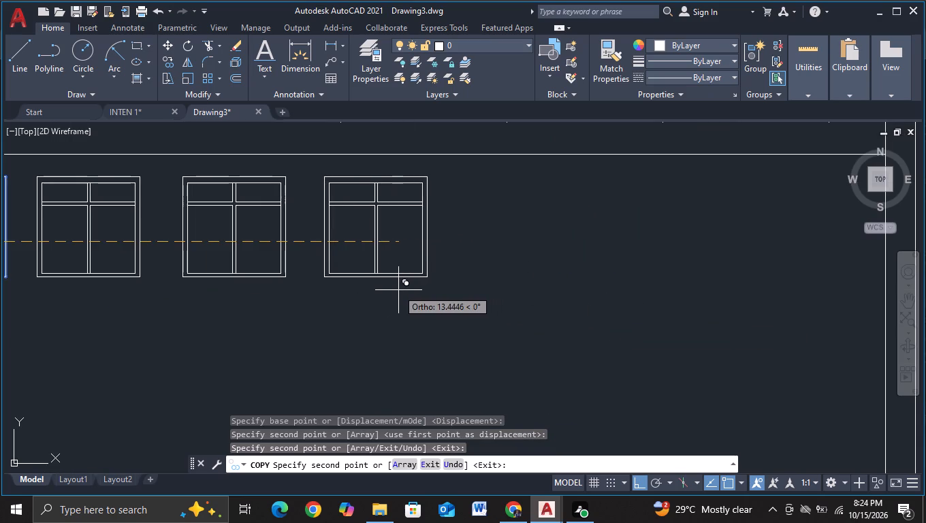
click(403, 290)
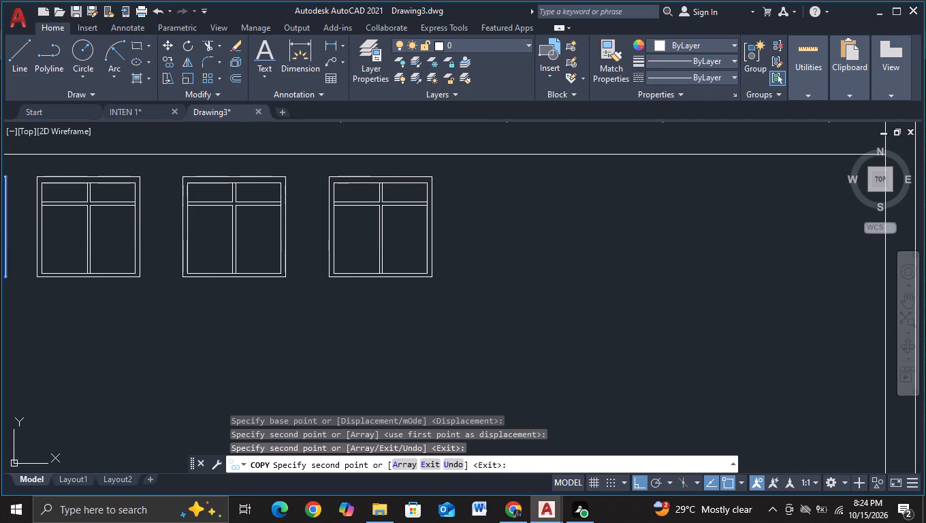
click(553, 293)
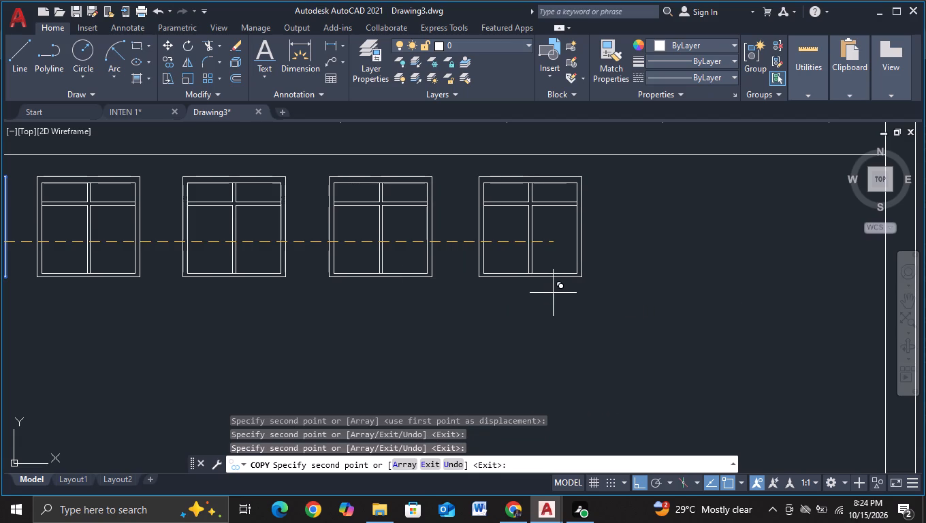
click(704, 298)
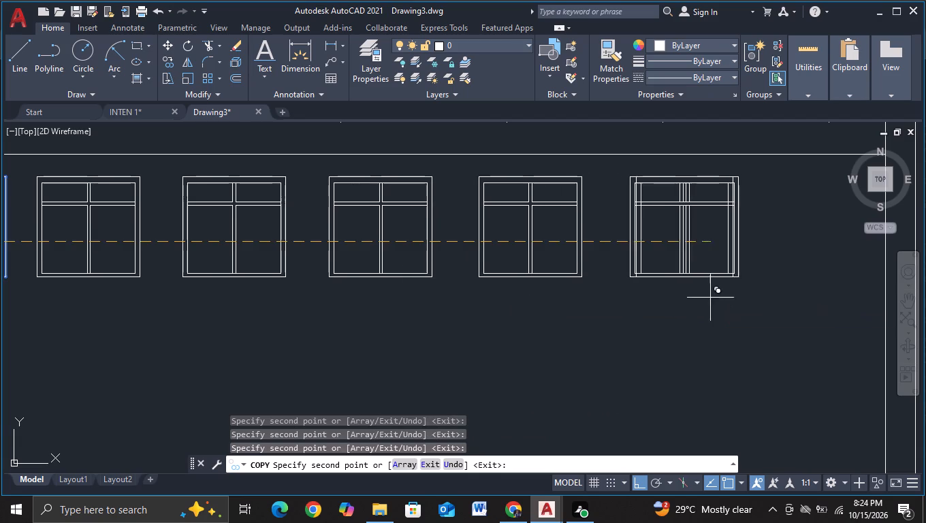
click(843, 307)
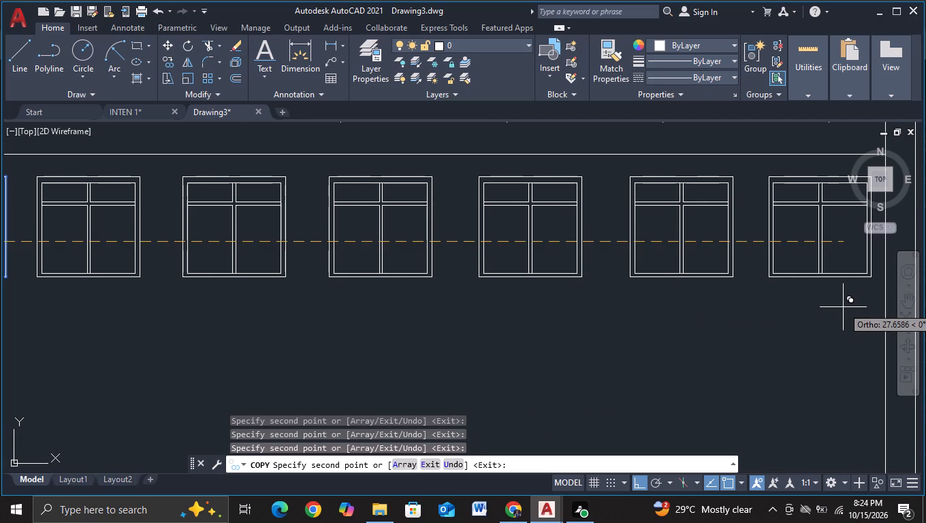
scroll(843, 307, down, 2)
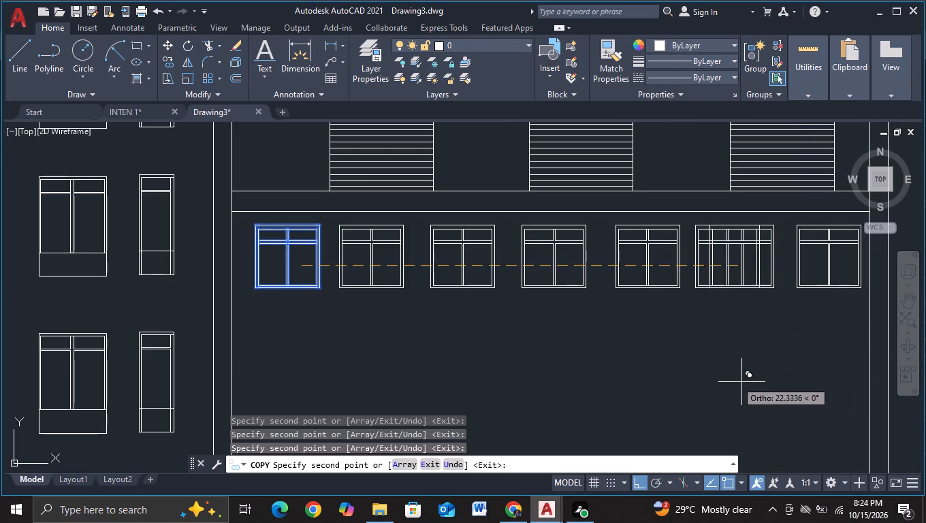
Move the row of seven four-pane windows about 0.54 to the left to centre it within the louvred block.
middle_drag(633, 366, 628, 321)
key(Escape)
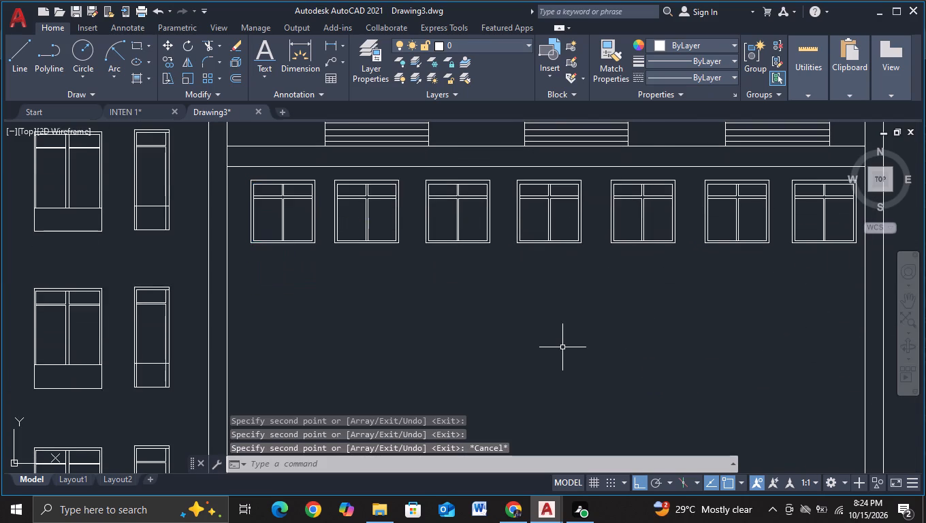
scroll(560, 347, down, 2)
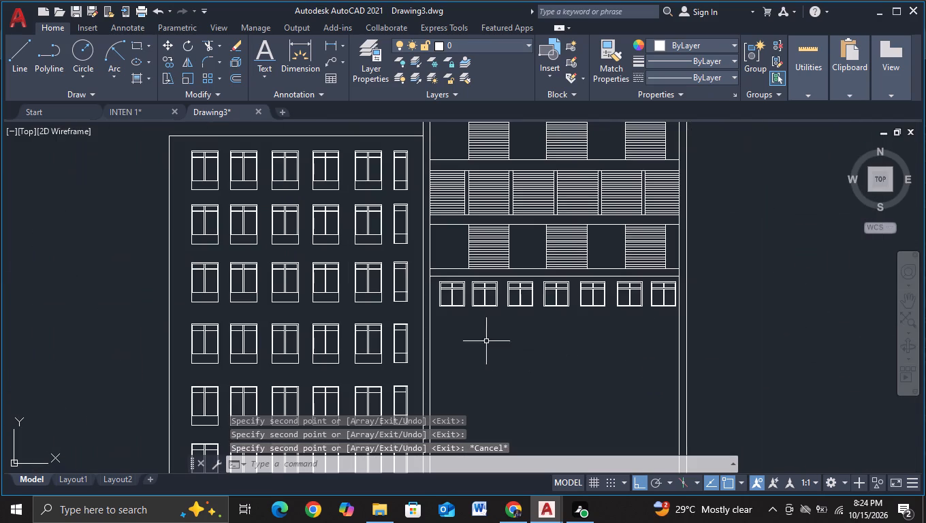
scroll(441, 323, up, 2)
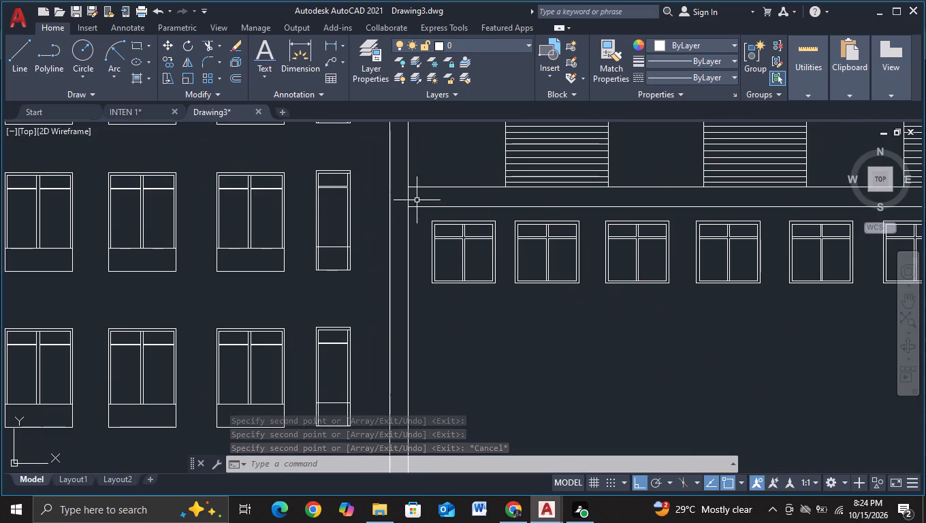
click(424, 217)
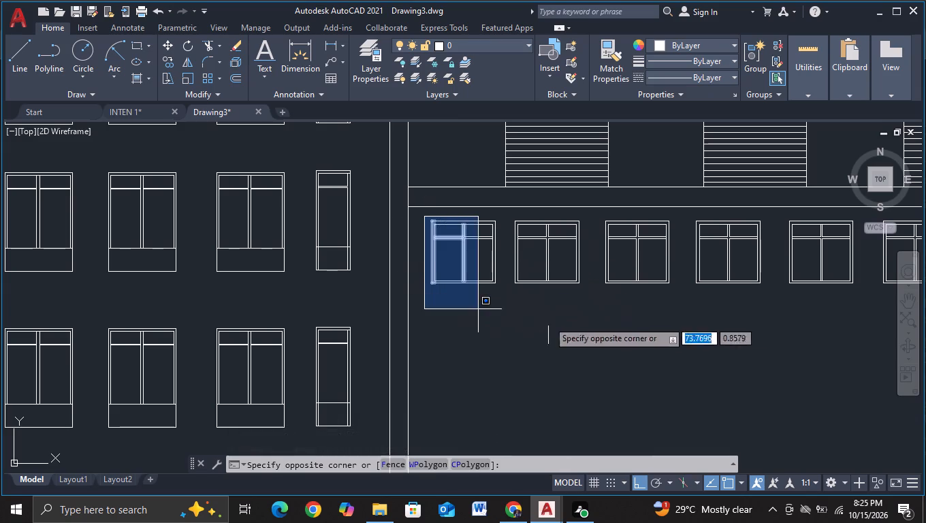
middle_drag(675, 319, 392, 302)
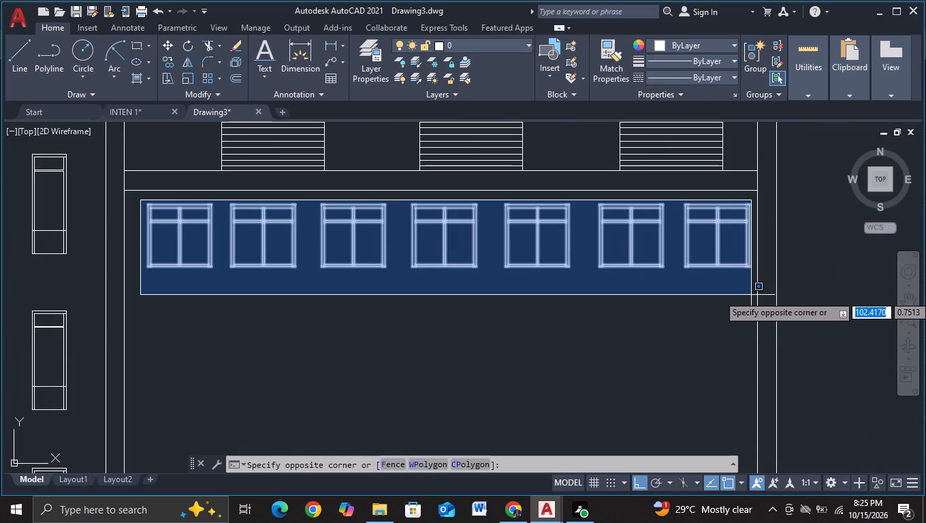
click(751, 295)
key(m)
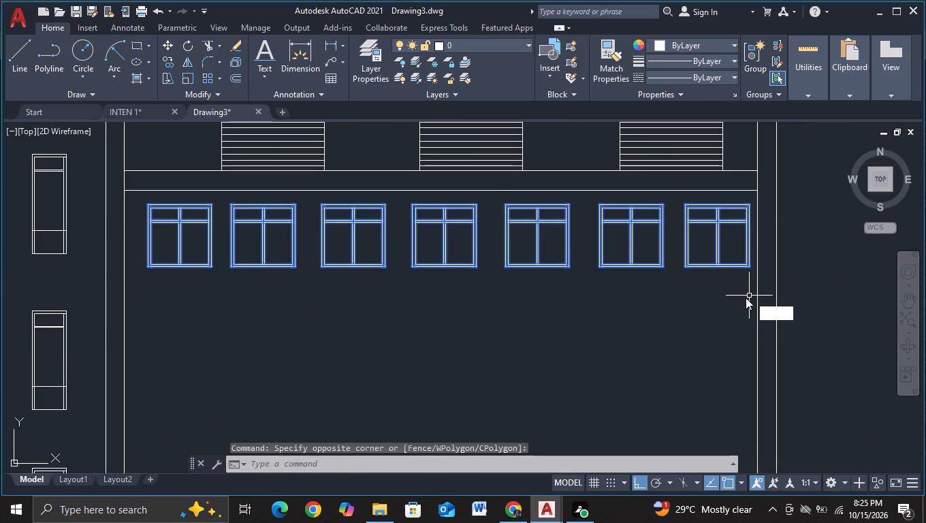
click(782, 323)
click(538, 231)
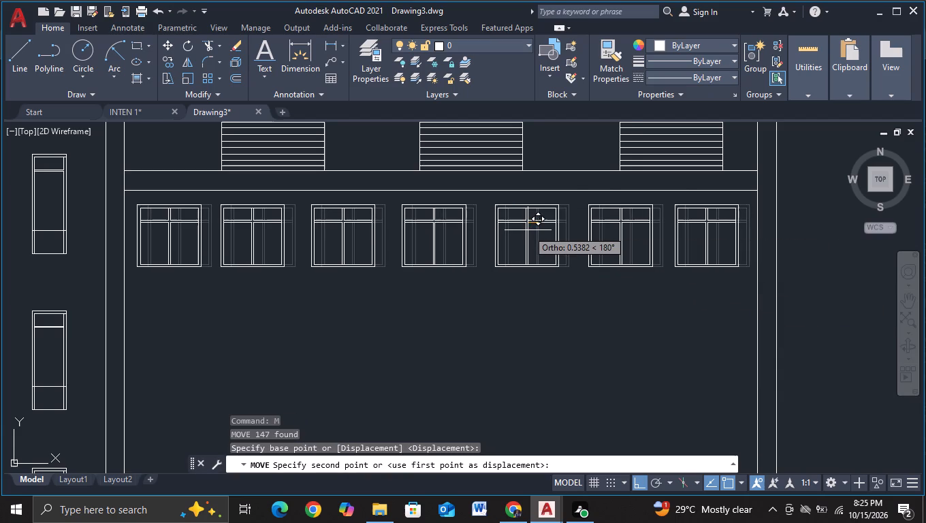
click(528, 230)
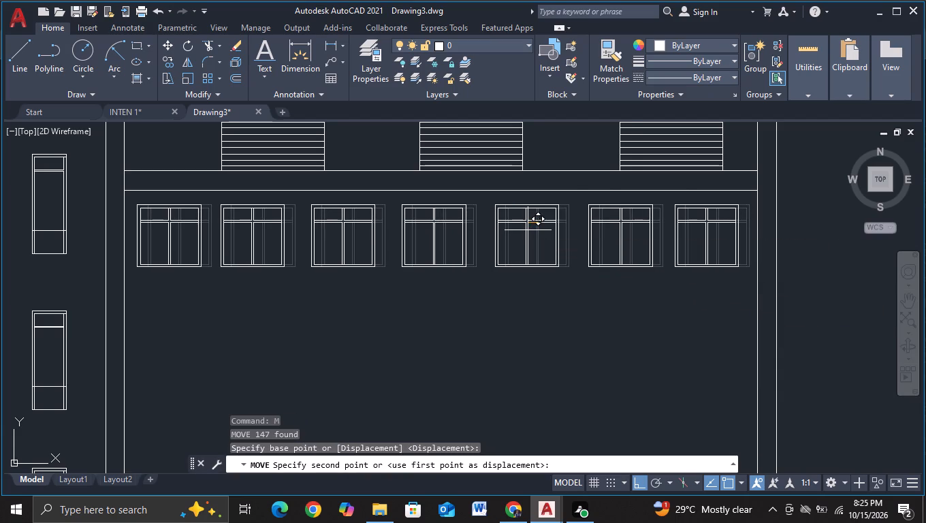
Copy the row of seven windows straight down five times at about 5.4 spacing, forming six rows in the louvred block's lower part.
middle_drag(409, 313, 530, 317)
click(250, 199)
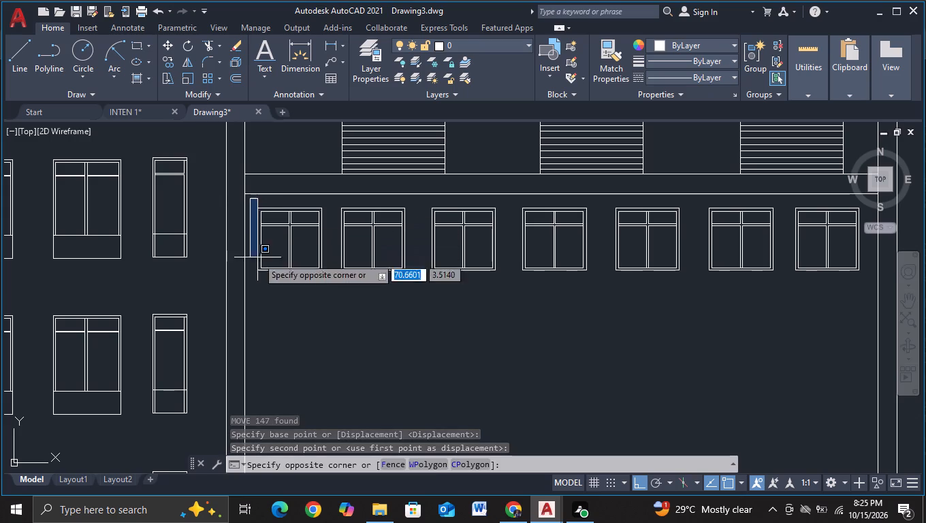
middle_drag(677, 339, 421, 321)
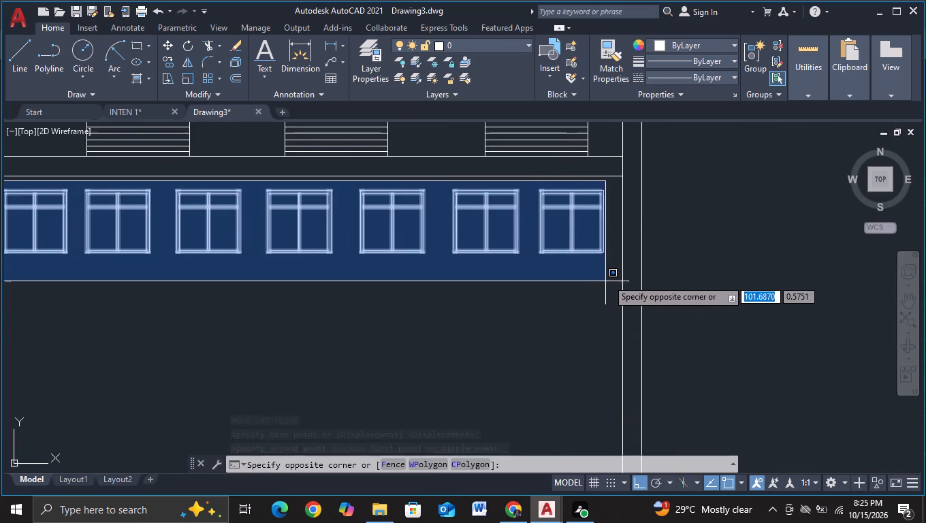
click(611, 276)
key(c)
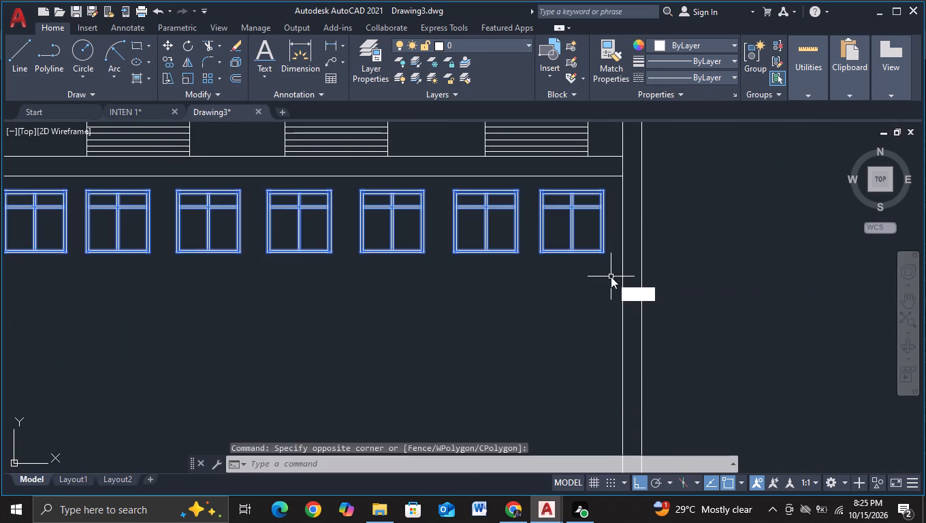
click(632, 316)
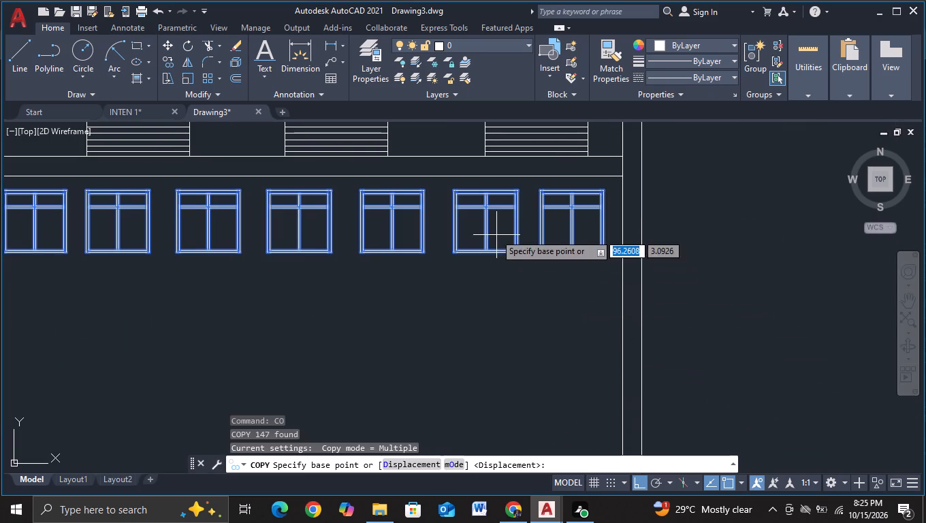
click(492, 223)
middle_drag(507, 305, 563, 228)
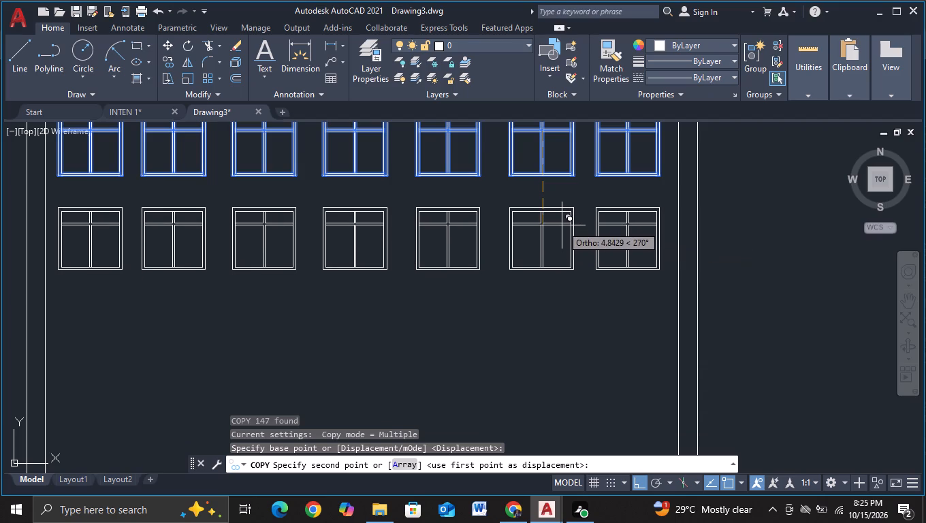
click(561, 231)
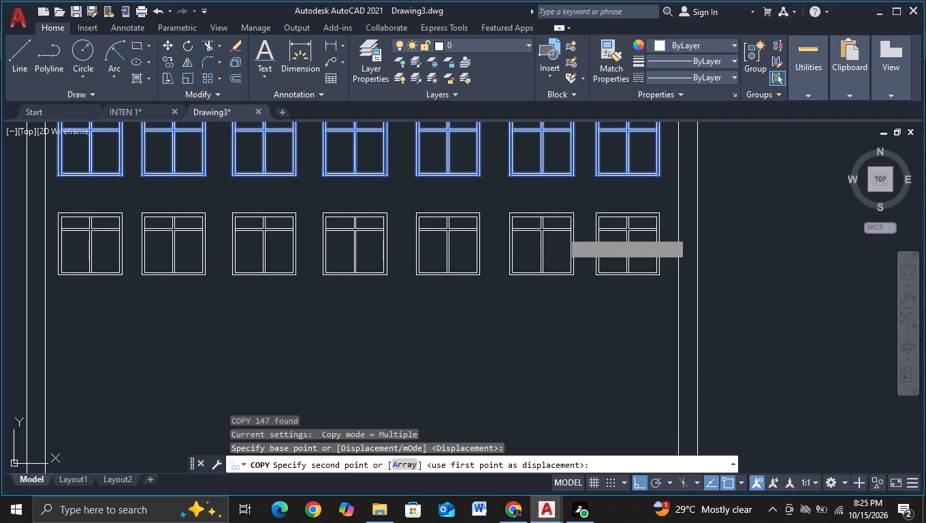
middle_drag(552, 307, 558, 227)
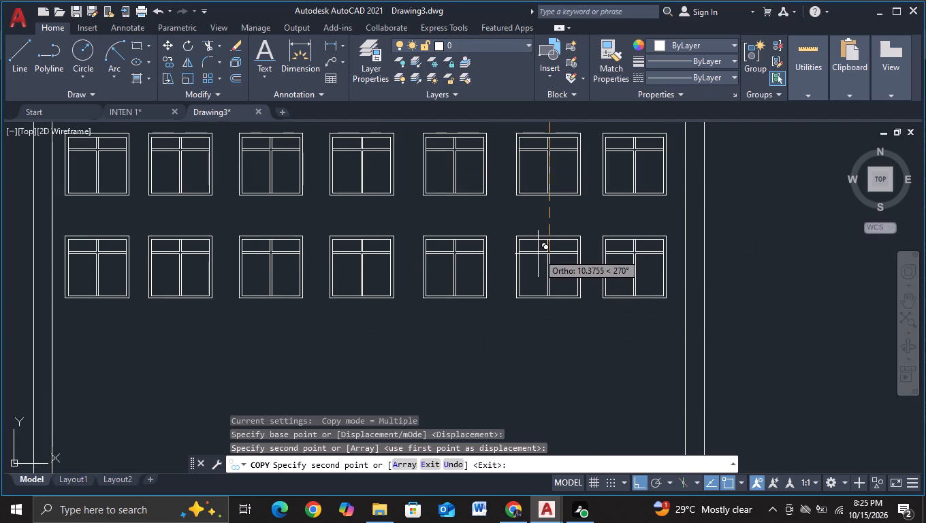
click(538, 255)
middle_drag(538, 270, 552, 180)
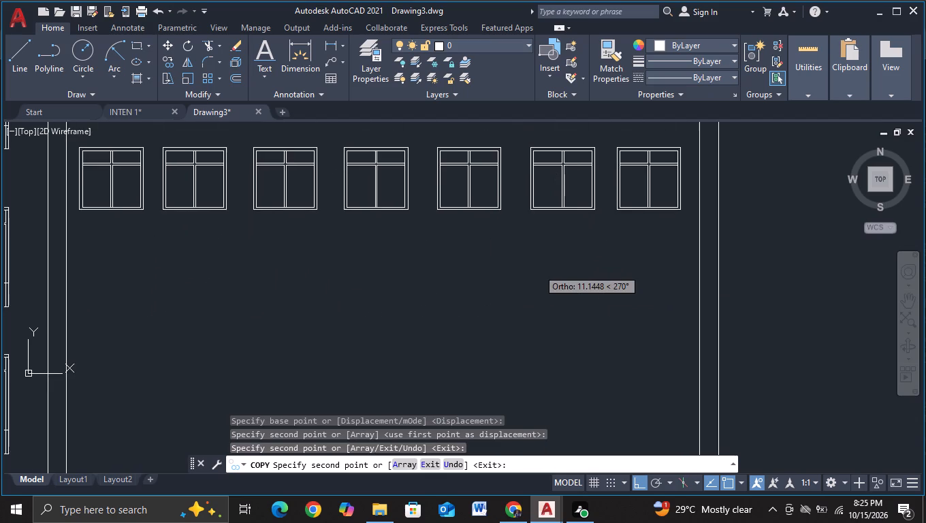
middle_drag(534, 295, 537, 261)
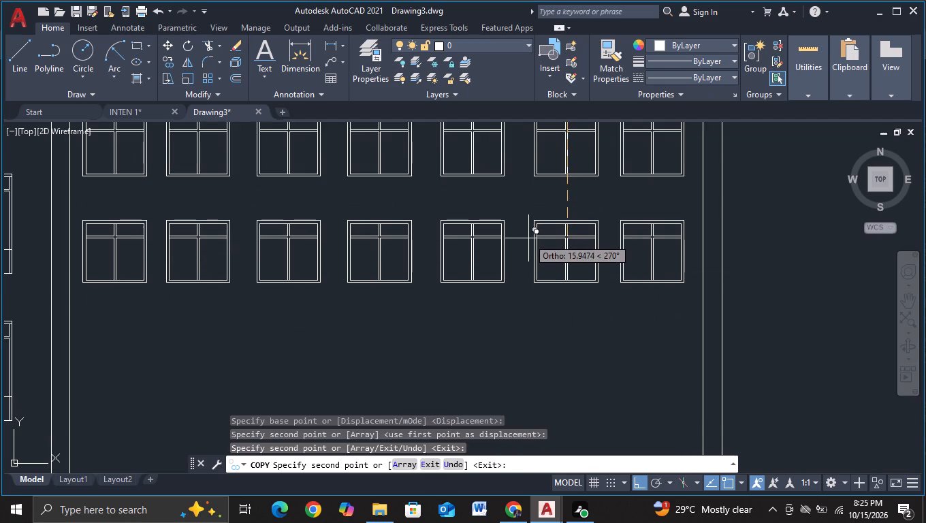
click(528, 238)
middle_drag(524, 295, 540, 196)
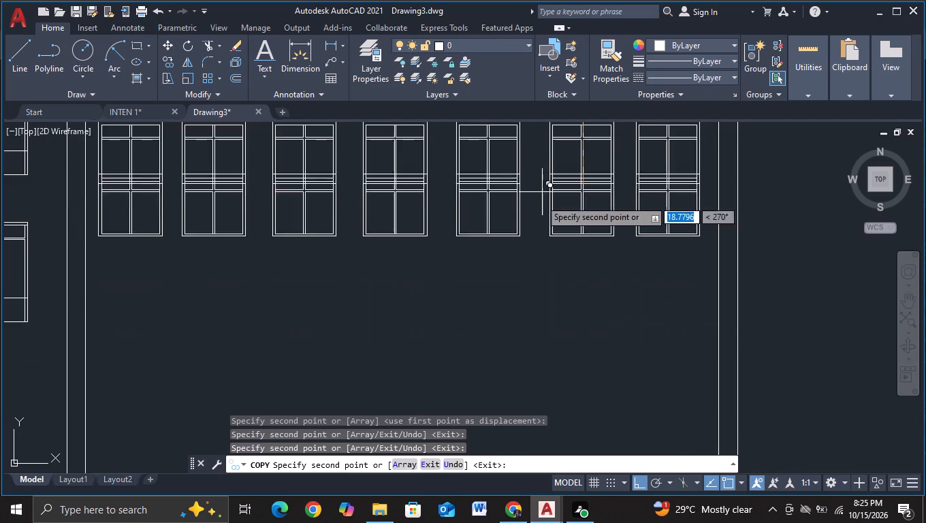
click(528, 250)
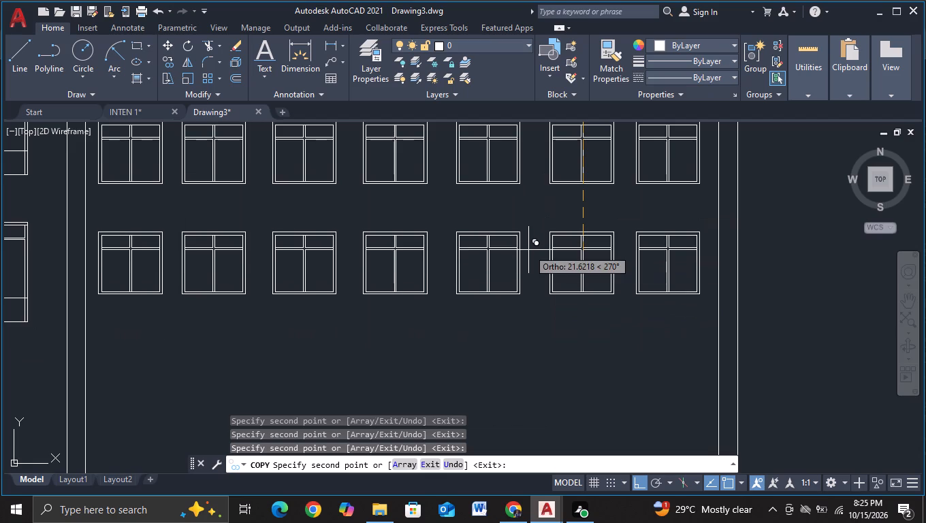
middle_drag(528, 249, 533, 159)
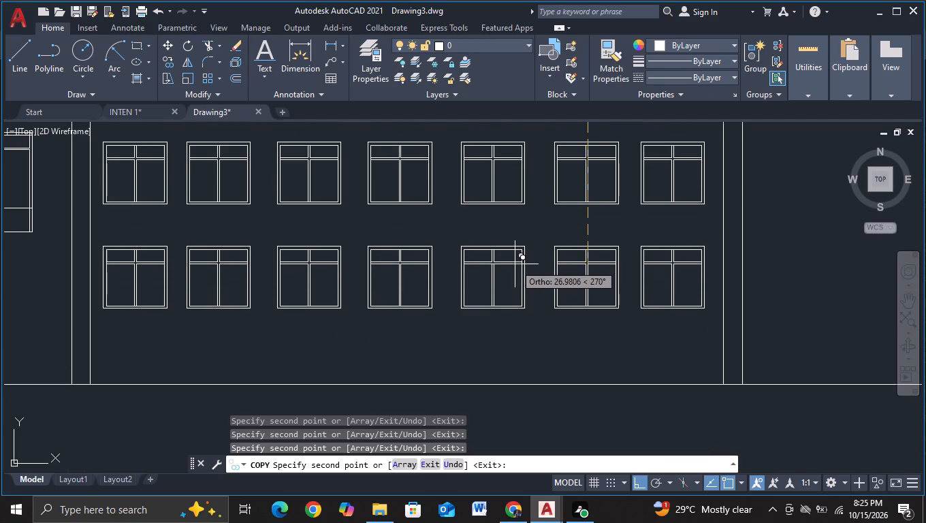
click(515, 268)
key(Escape)
Draw a three-sided outline about 5 high below the bottom-left window of the left block, matching its width and closing against its base.
scroll(515, 268, down, 3)
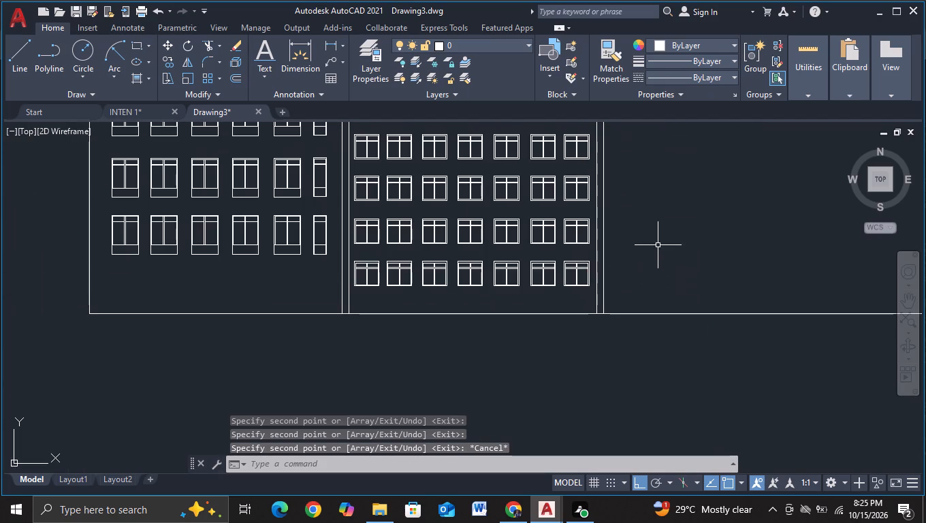
scroll(658, 242, down, 1)
middle_drag(658, 242, 584, 281)
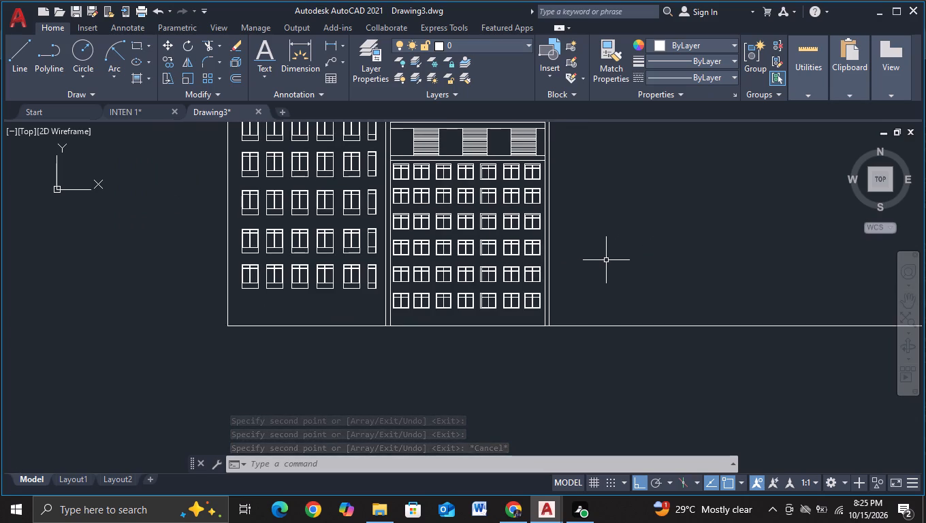
scroll(535, 232, up, 1)
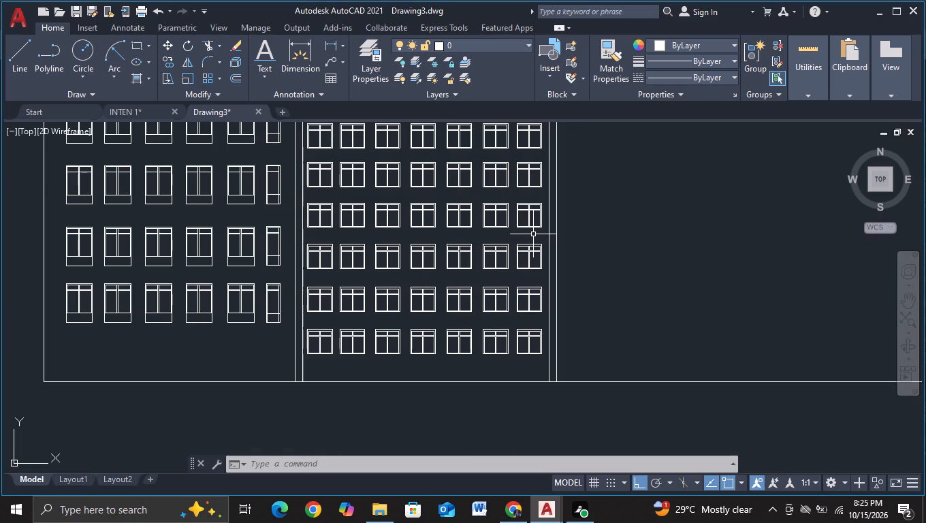
click(23, 64)
scroll(362, 196, up, 1)
scroll(362, 196, down, 1)
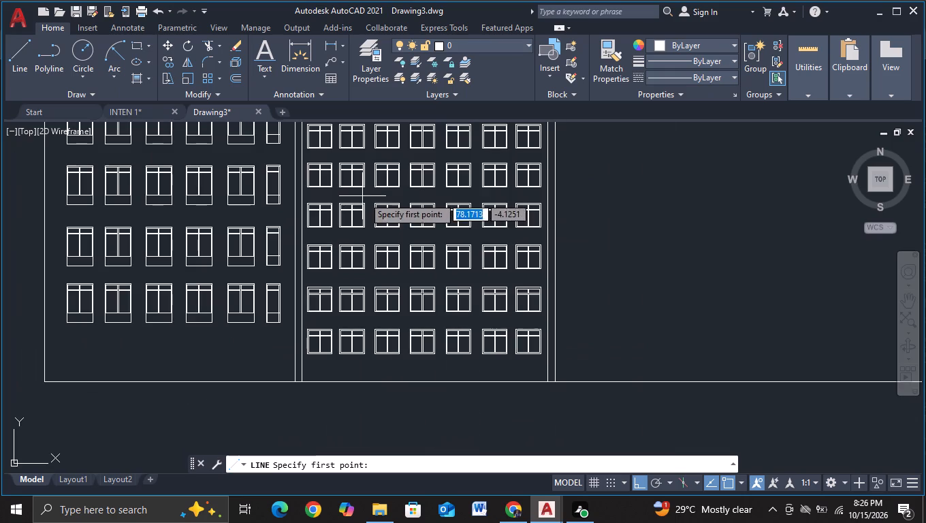
scroll(607, 242, down, 1)
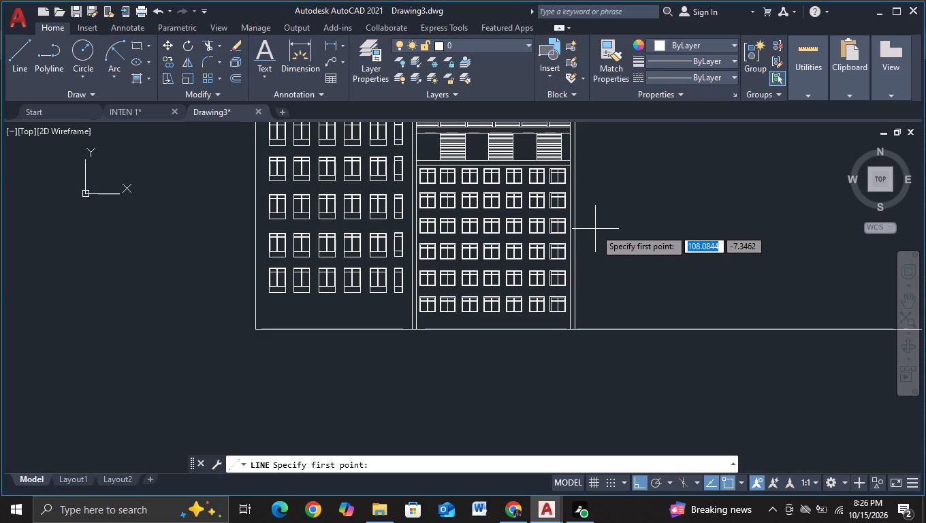
scroll(326, 325, up, 2)
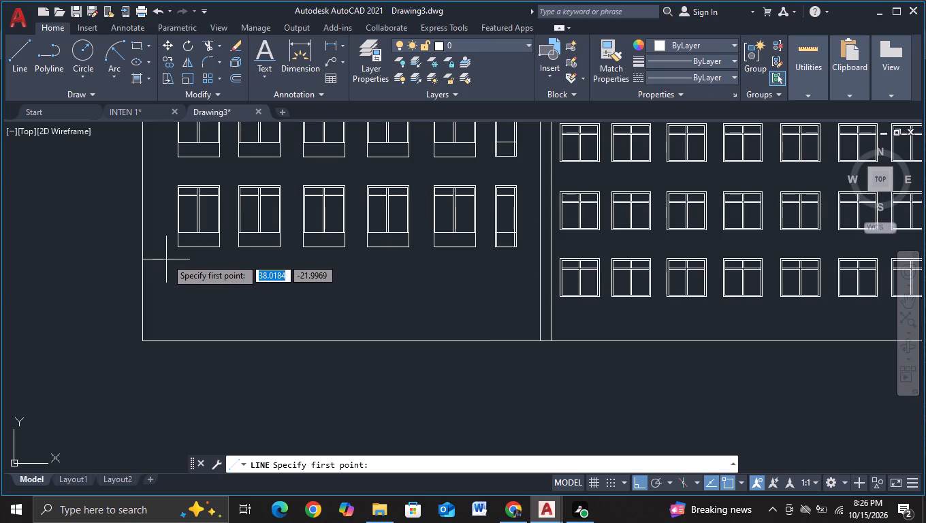
click(174, 251)
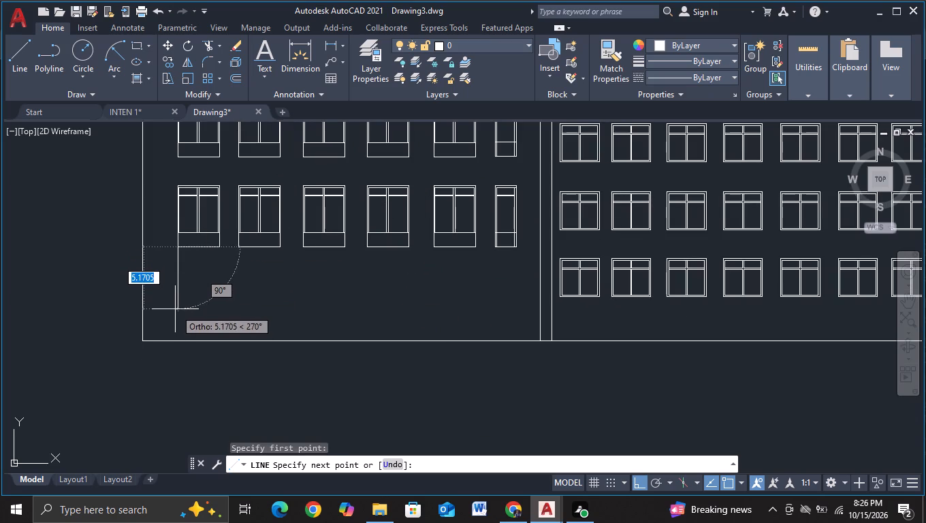
click(177, 307)
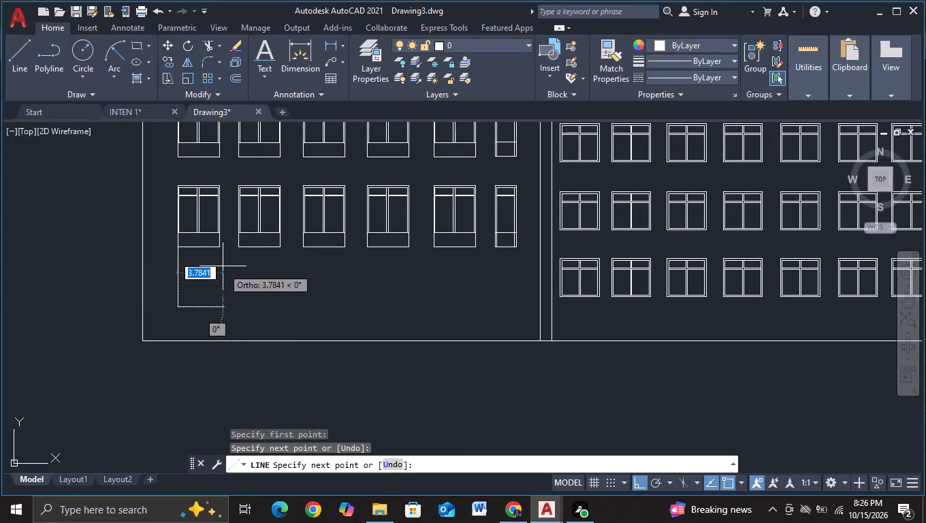
click(219, 306)
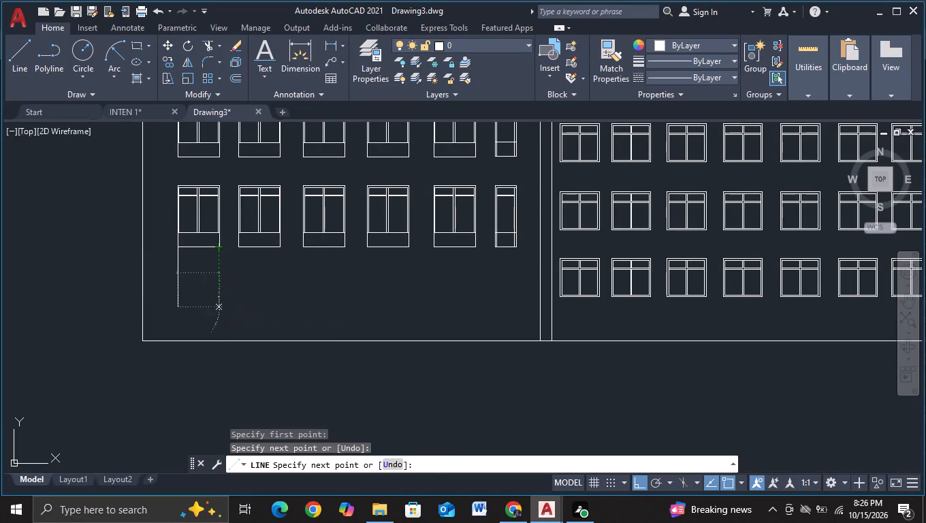
click(221, 245)
key(Escape)
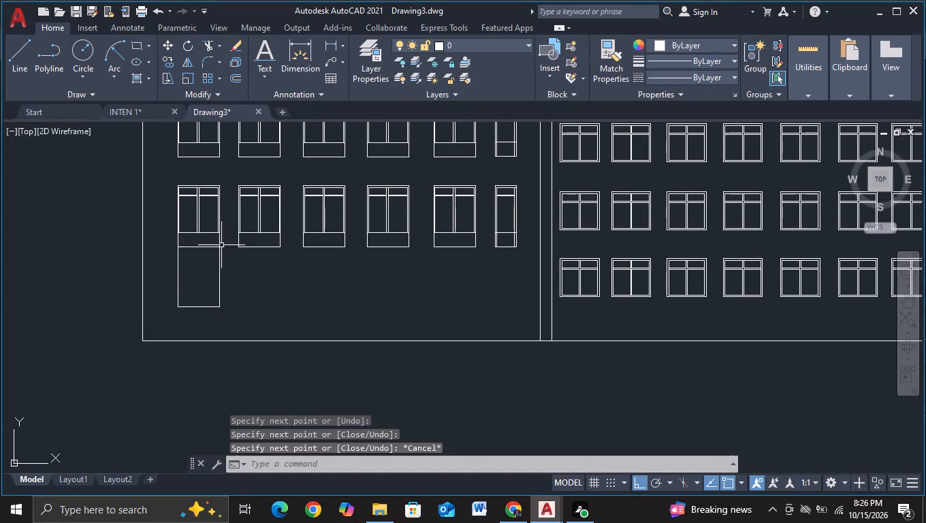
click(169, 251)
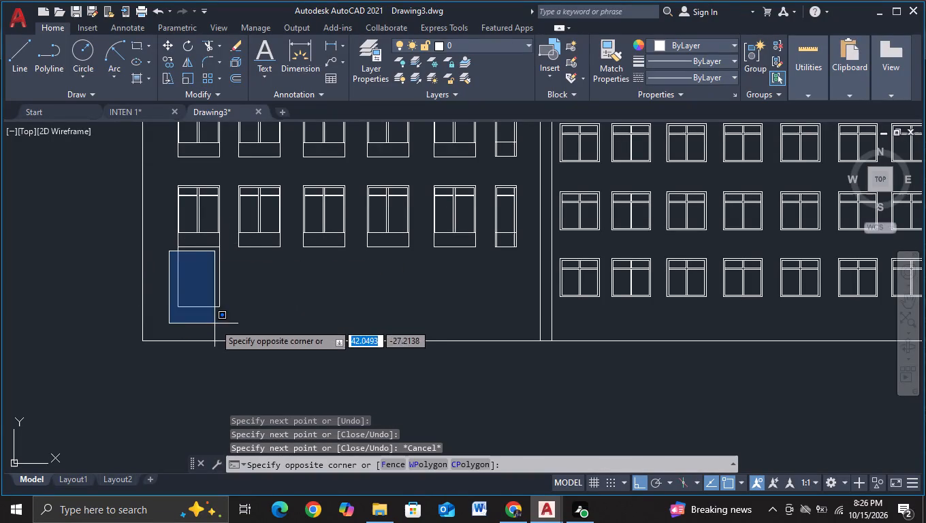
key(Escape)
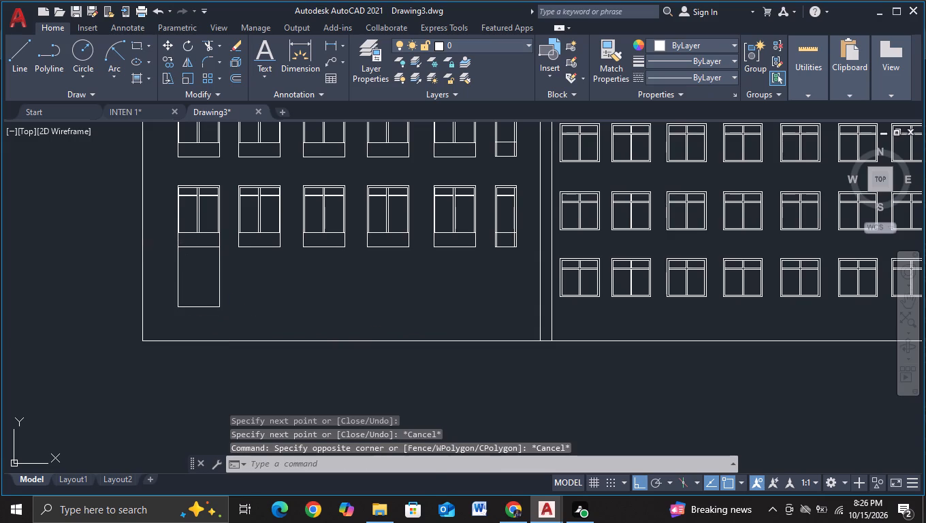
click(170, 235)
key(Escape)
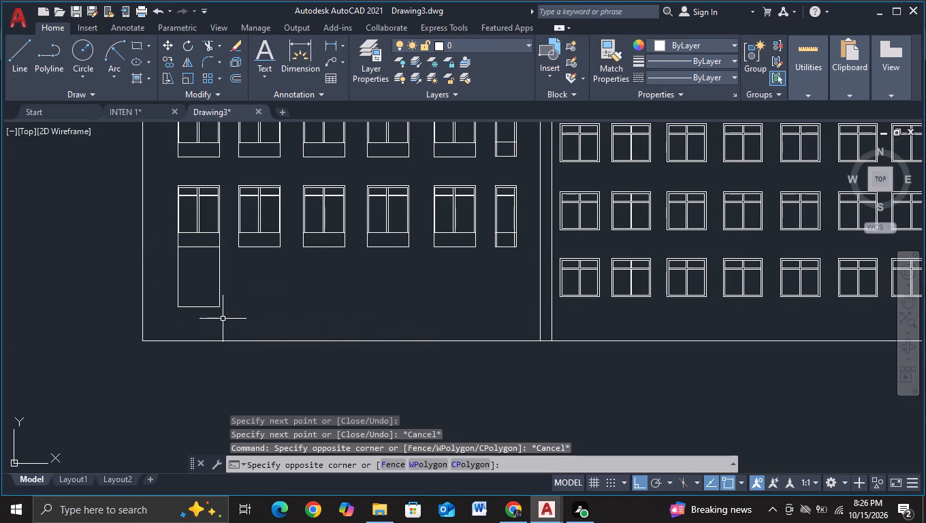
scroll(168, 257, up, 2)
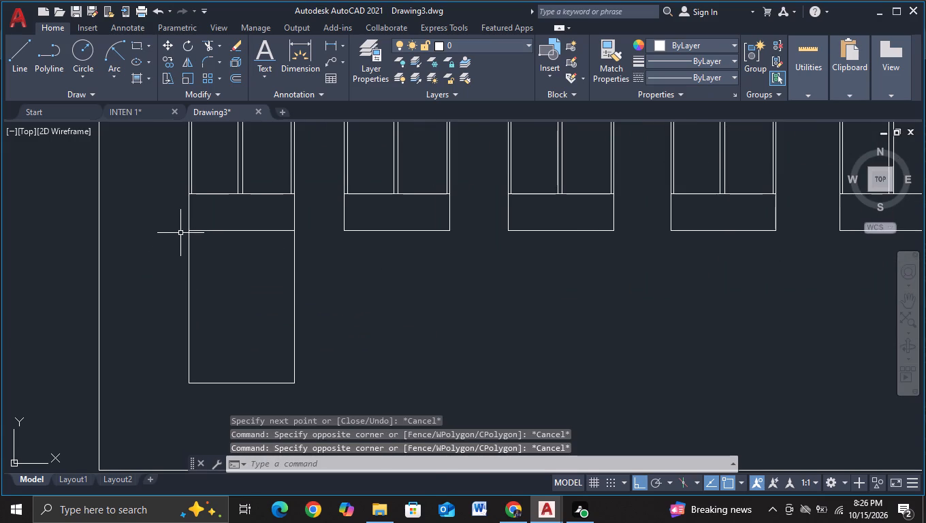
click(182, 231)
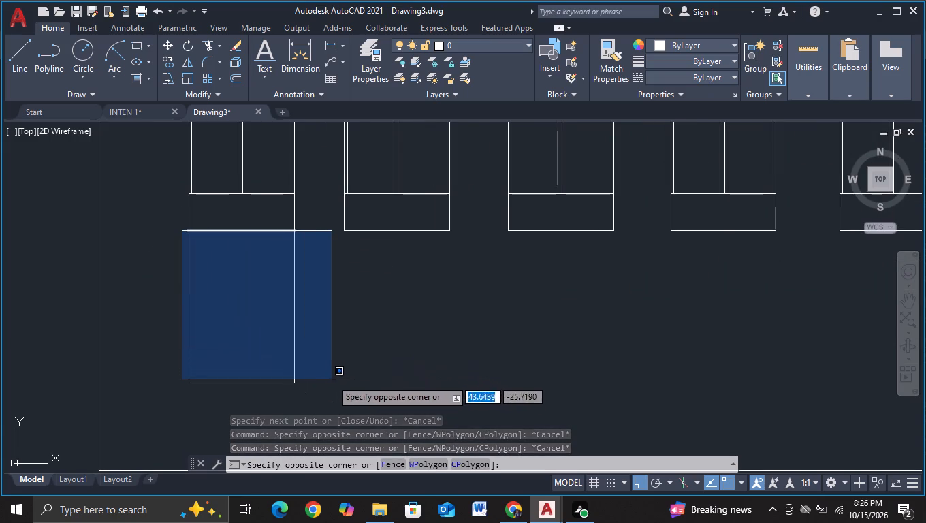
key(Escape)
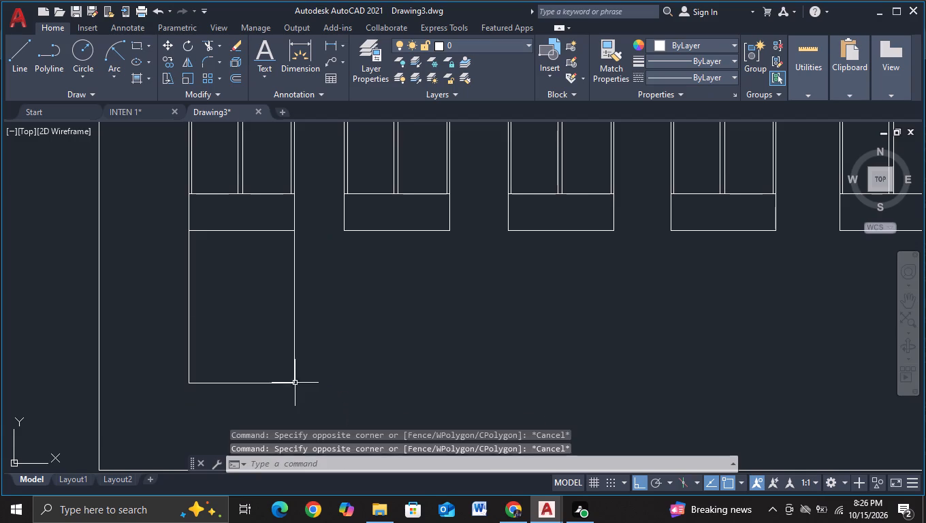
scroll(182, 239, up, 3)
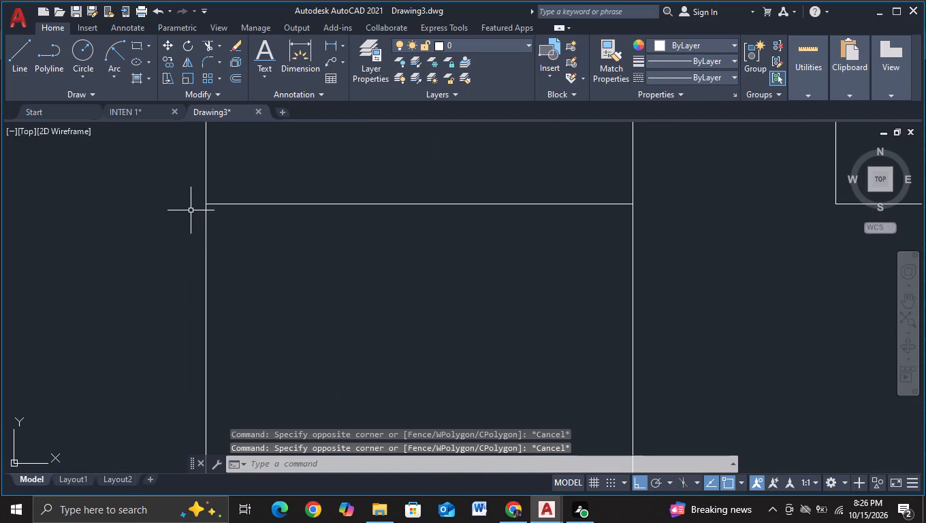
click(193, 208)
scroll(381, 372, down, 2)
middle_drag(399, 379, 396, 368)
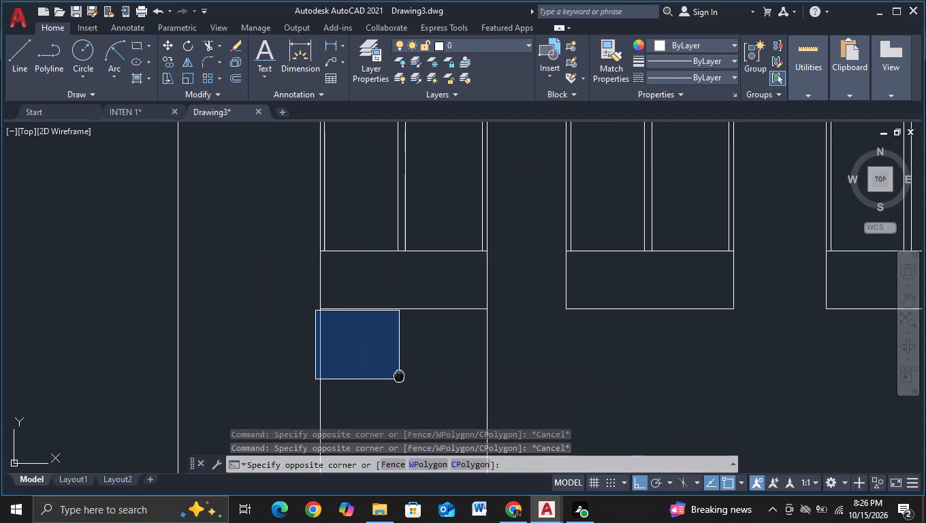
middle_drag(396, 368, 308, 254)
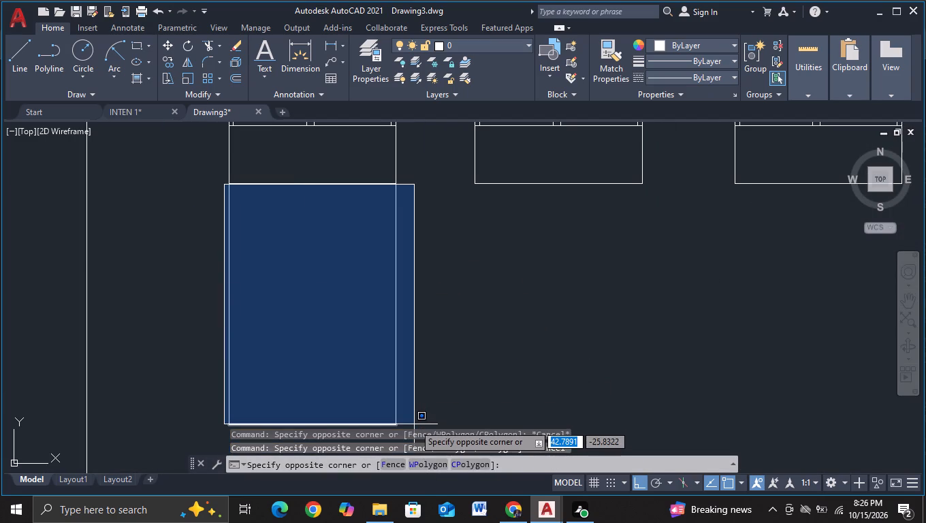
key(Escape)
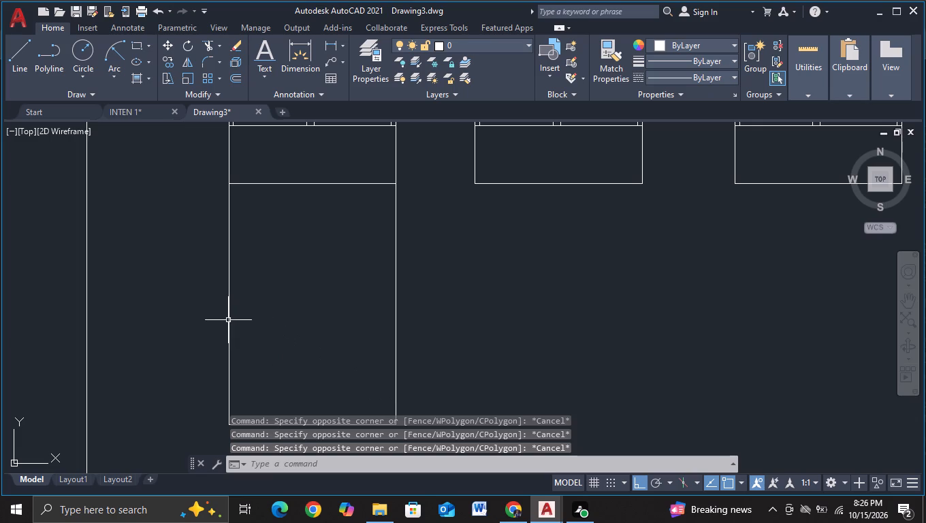
Copy the three-sided outline horizontally four times, placing one beneath each of the other four full-width windows in the left block's bottom row.
click(228, 320)
middle_drag(416, 338, 430, 268)
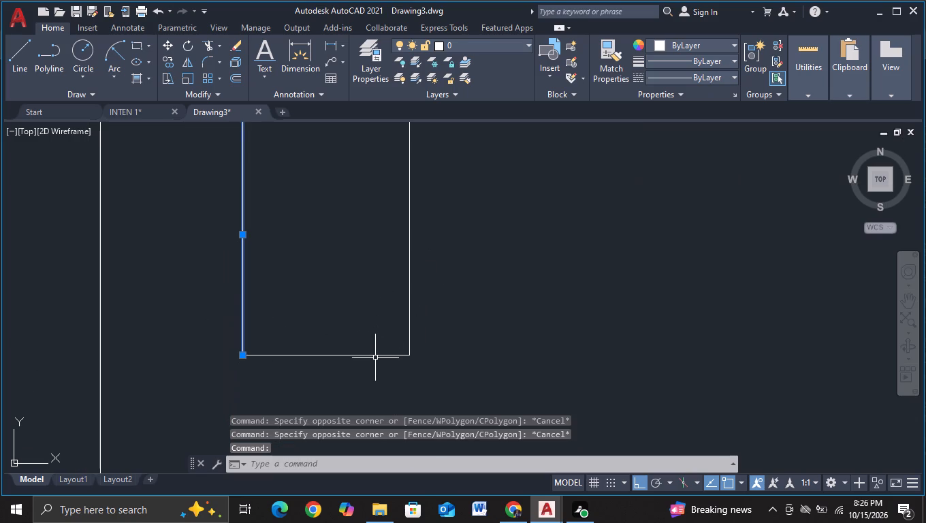
click(375, 355)
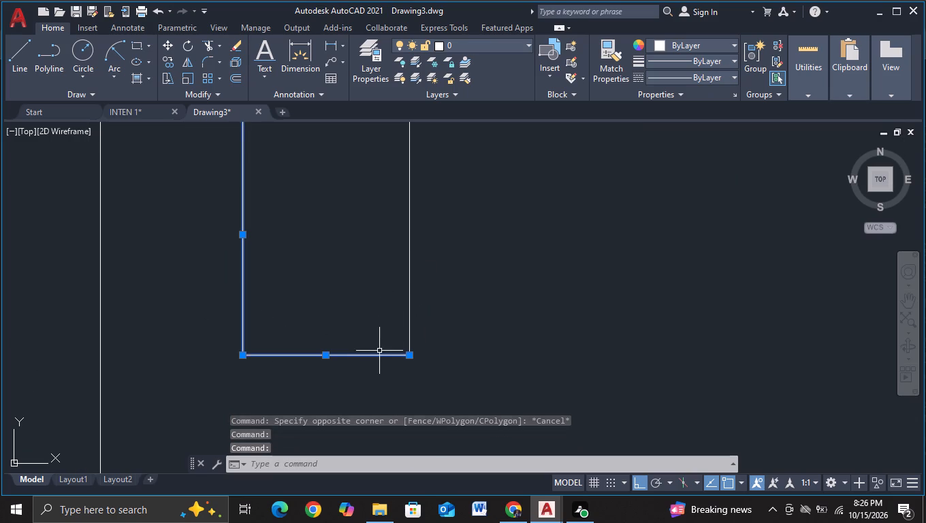
click(409, 324)
key(c)
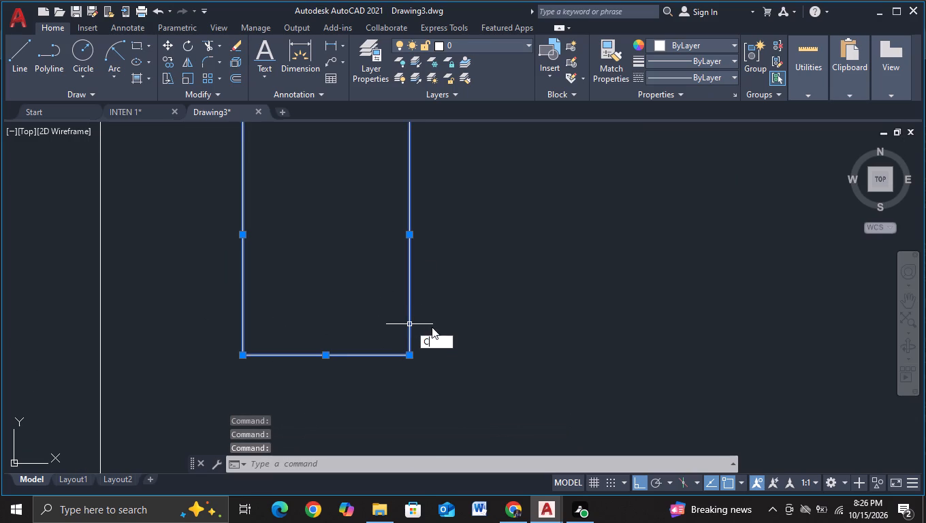
click(445, 368)
click(320, 279)
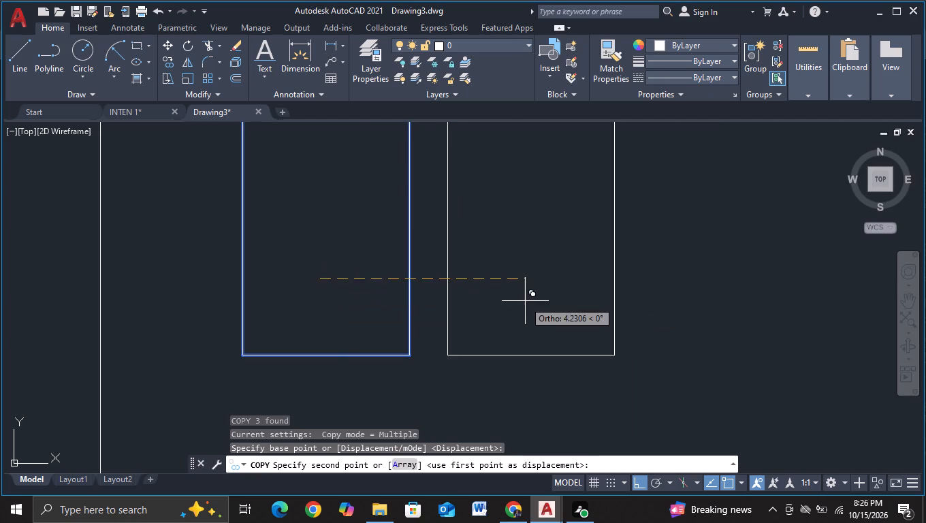
scroll(525, 301, down, 2)
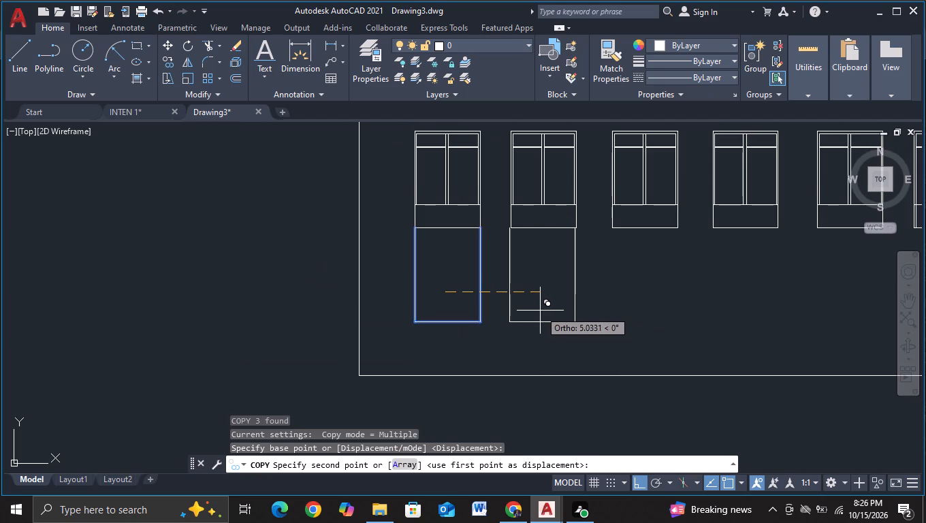
click(541, 311)
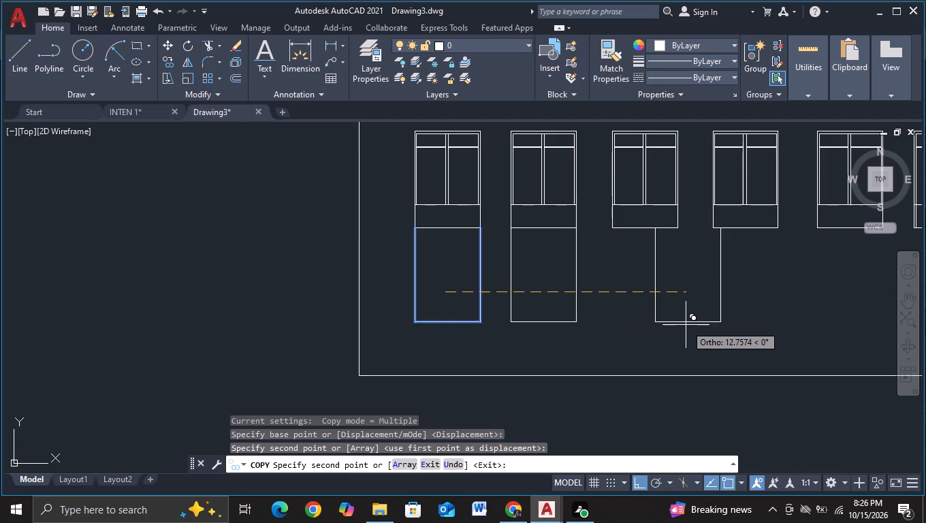
middle_drag(686, 325, 517, 298)
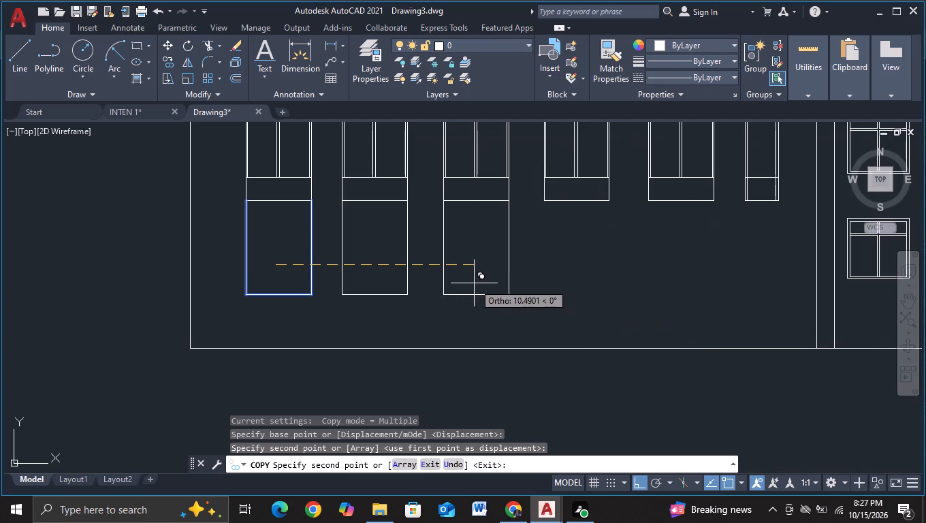
click(474, 283)
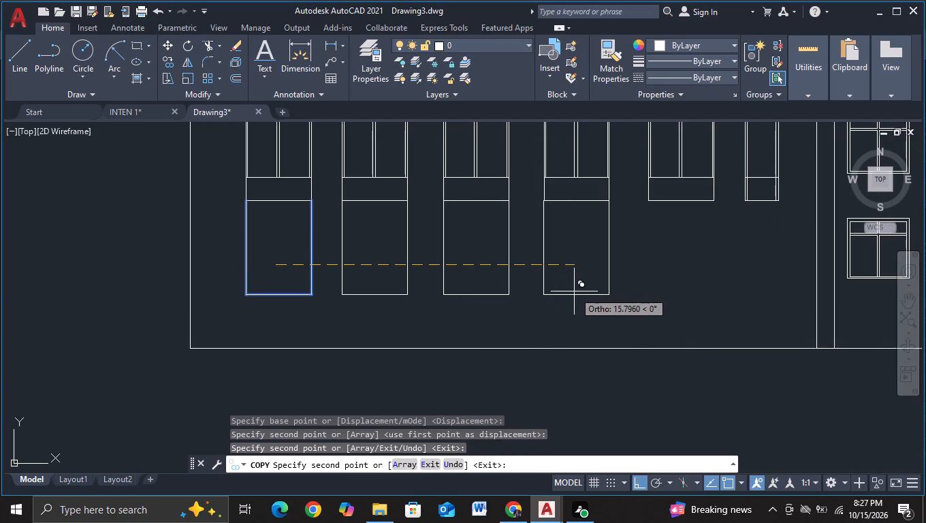
click(575, 291)
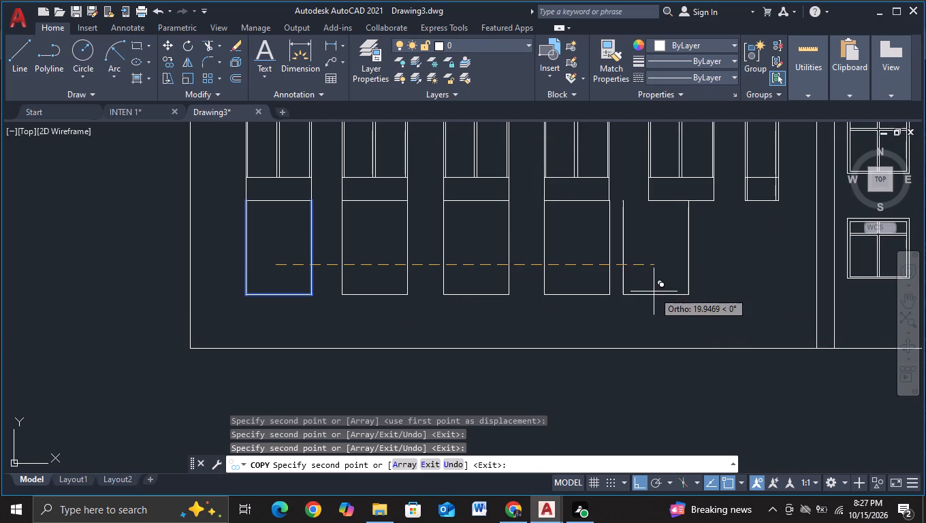
click(679, 296)
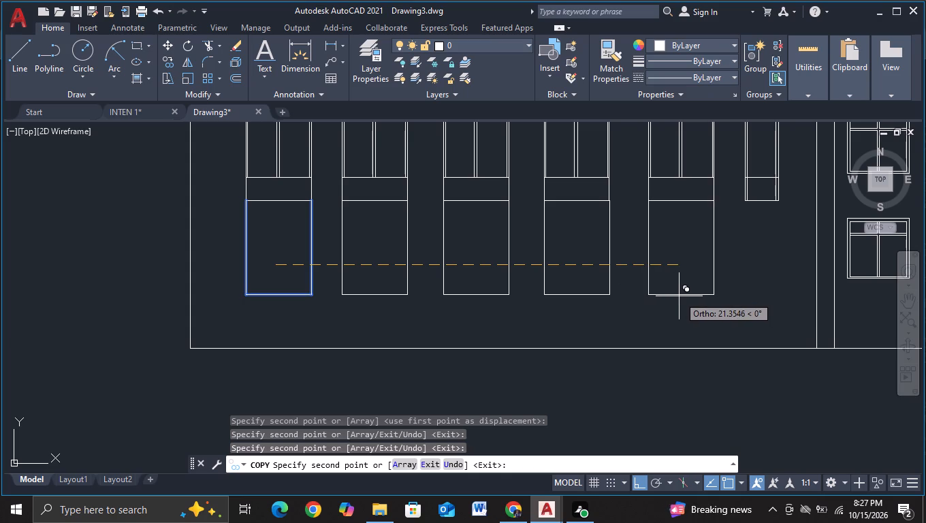
key(Escape)
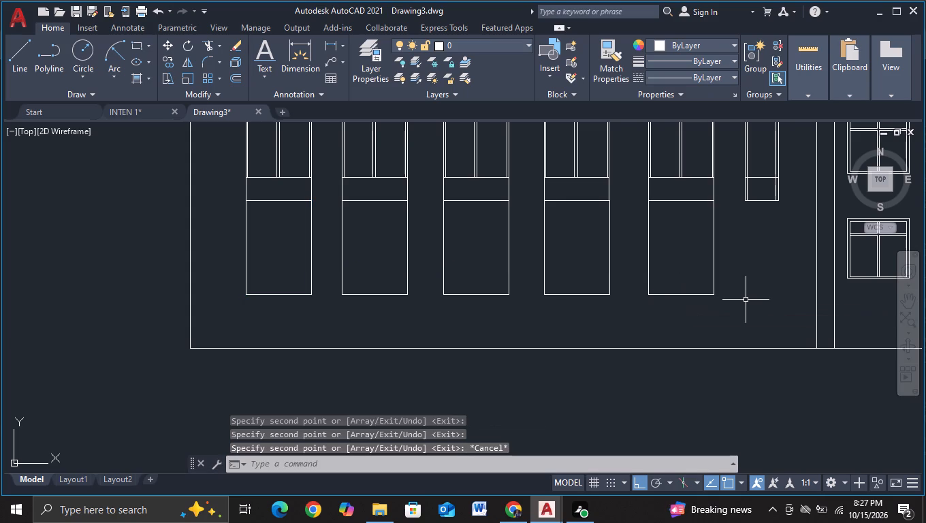
Review the whole facade, from the ground-level openings up to the rooflines of the left and louvred blocks.
scroll(756, 308, down, 1)
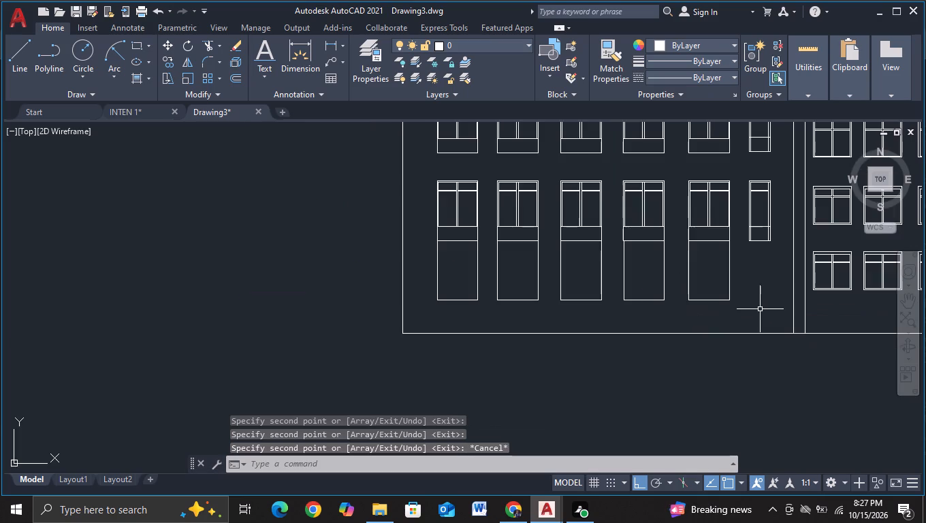
middle_drag(761, 309, 475, 250)
scroll(556, 279, down, 1)
middle_drag(694, 321, 631, 373)
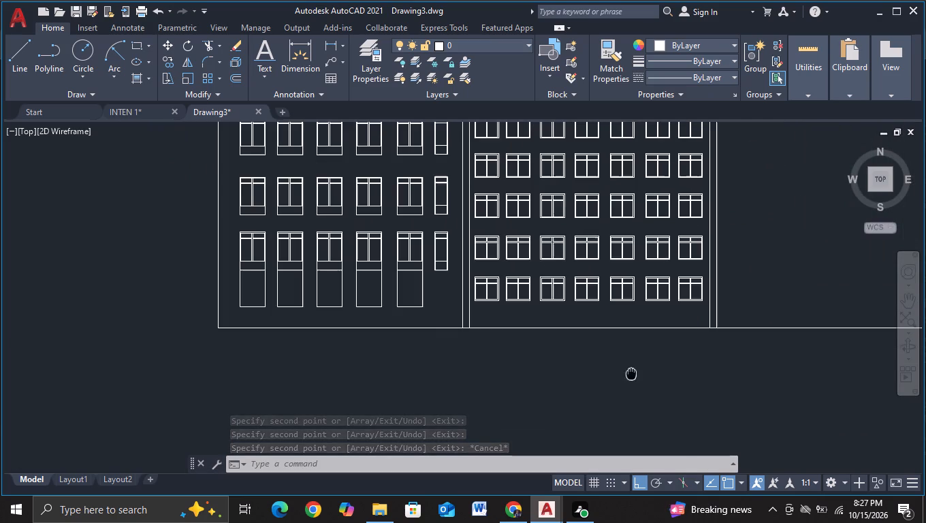
scroll(797, 322, down, 1)
middle_drag(805, 280, 557, 319)
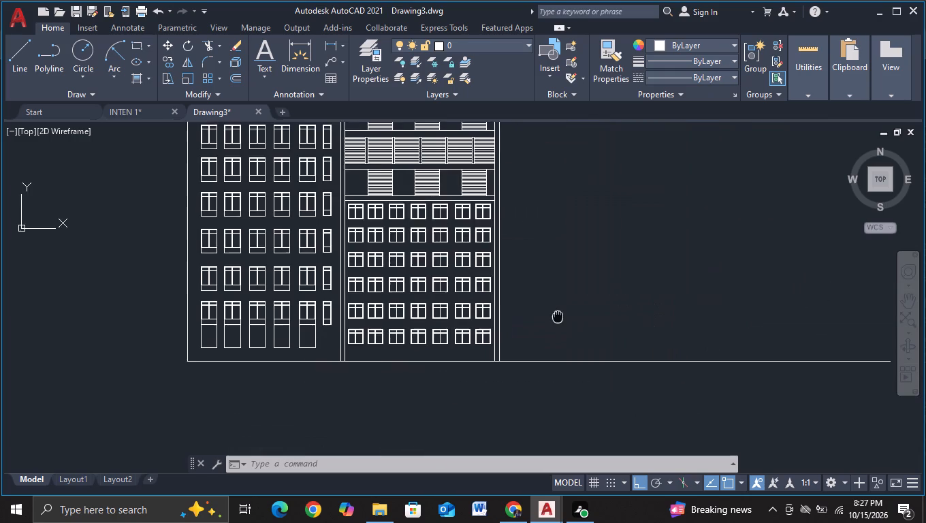
middle_drag(557, 319, 558, 373)
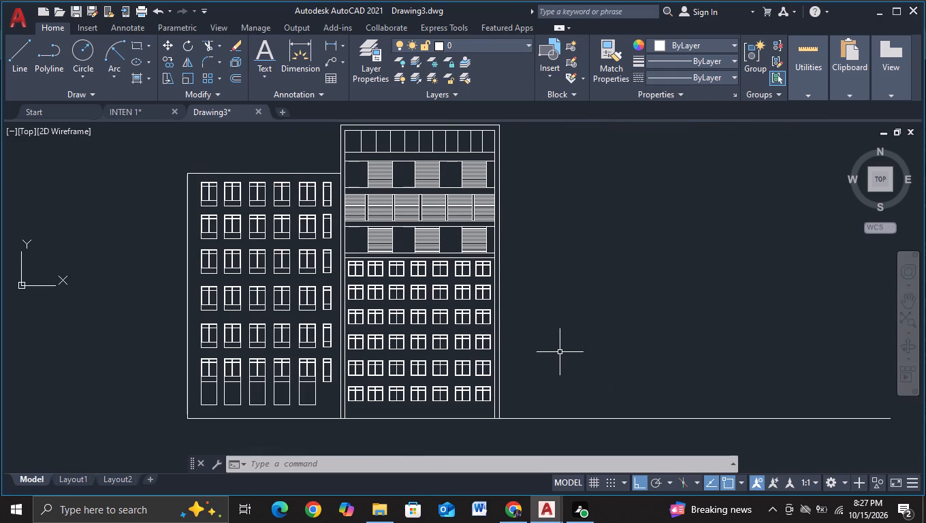
middle_drag(547, 350, 582, 353)
middle_drag(300, 162, 303, 172)
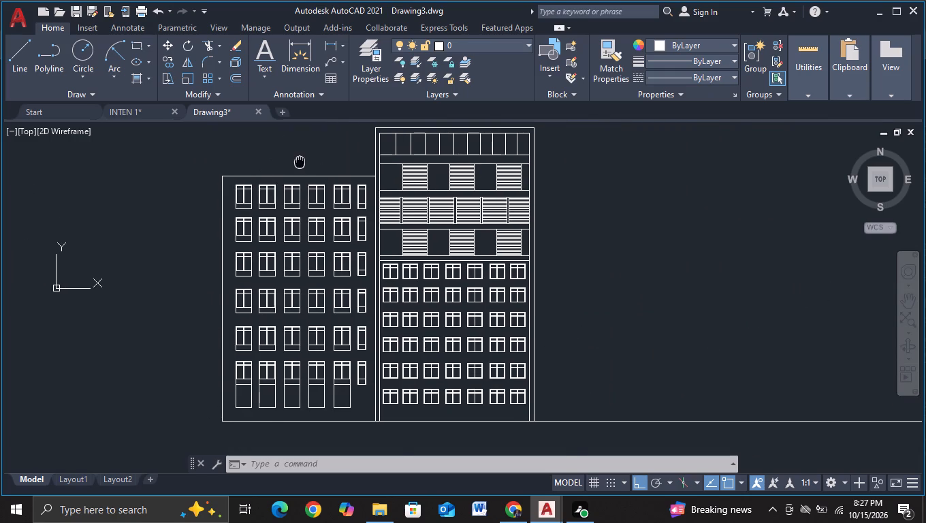
middle_drag(303, 172, 338, 234)
Draw a large outline above the blocks from the louvred block's inner top-left corner: about 34 left, 32.5 up, 51 right, down just past its top edge.
click(11, 69)
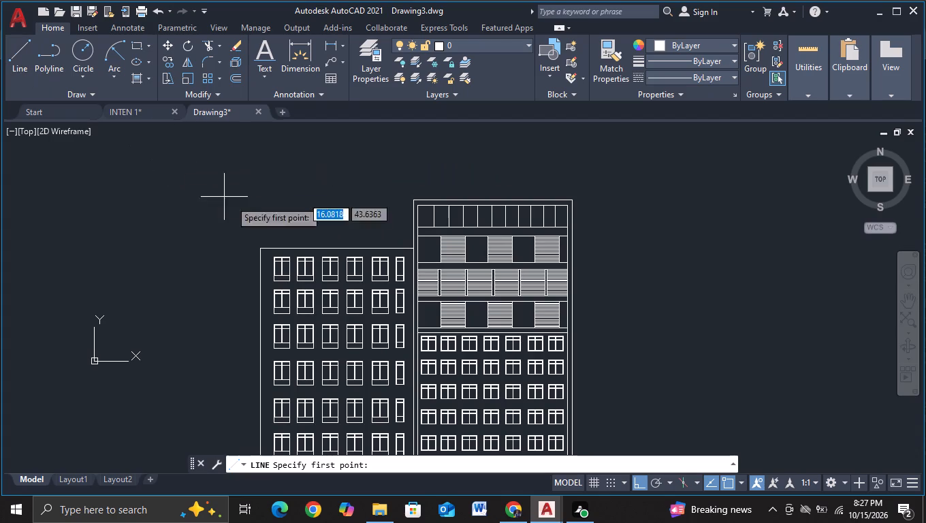
scroll(374, 225, up, 1)
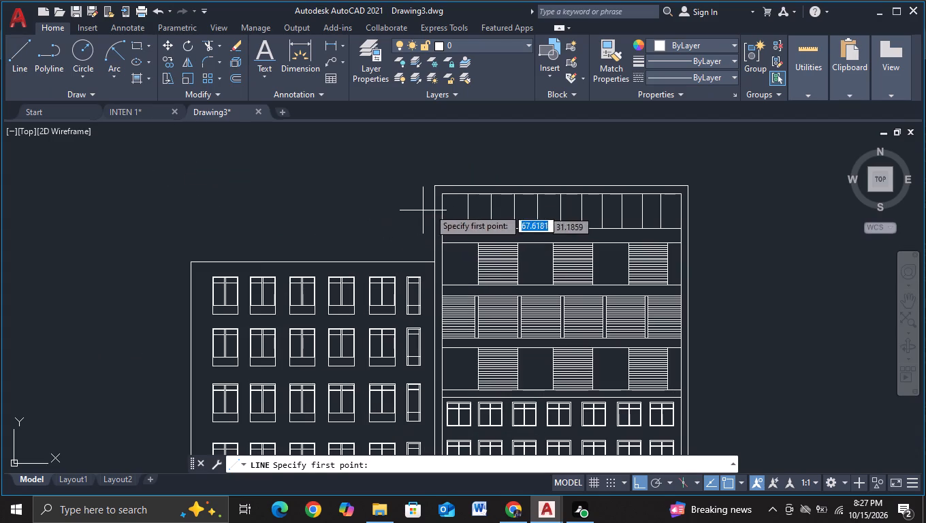
click(441, 195)
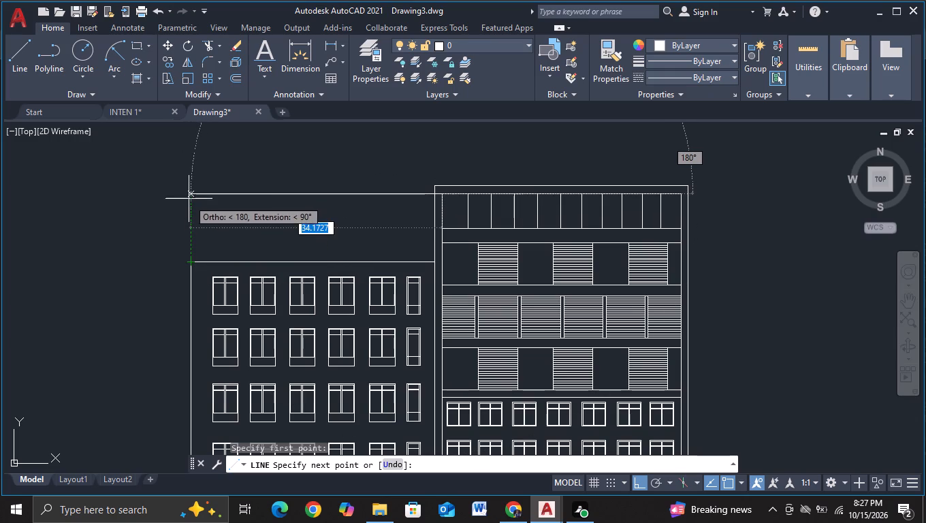
click(191, 193)
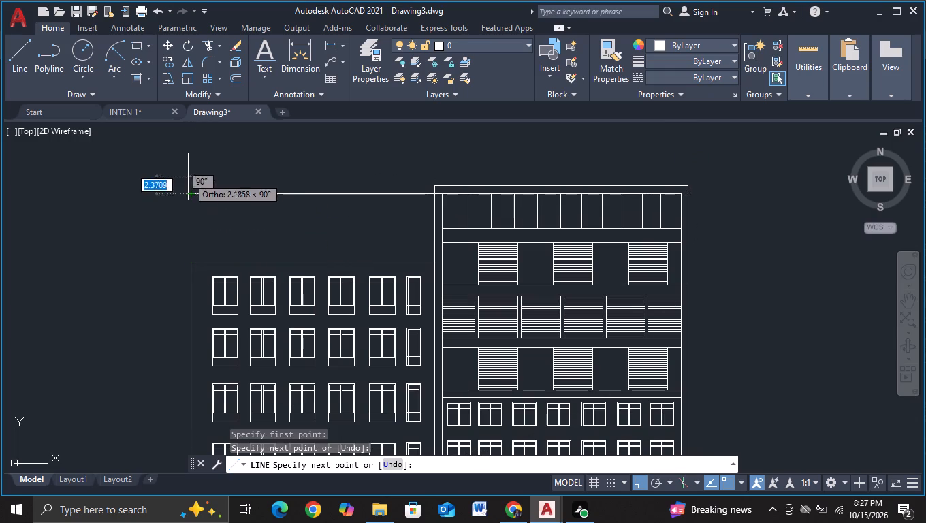
middle_drag(188, 175, 176, 273)
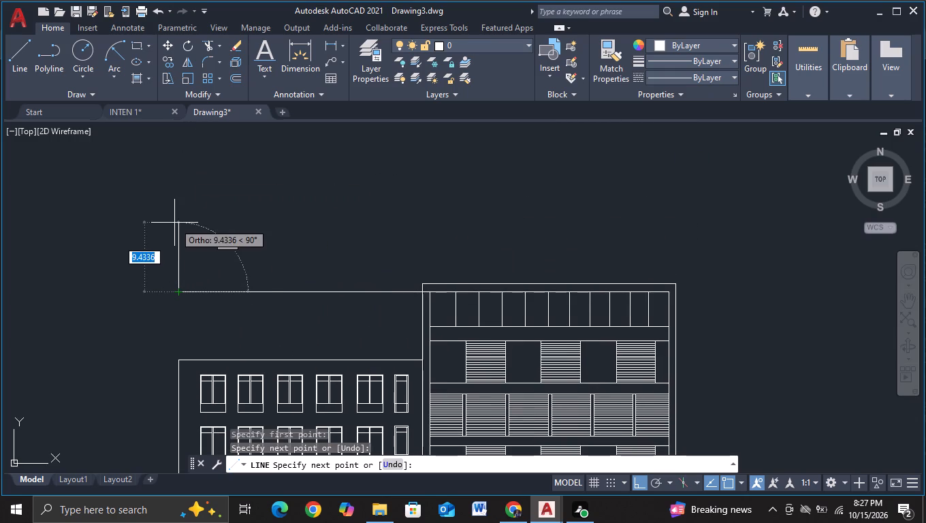
scroll(167, 174, down, 1)
middle_drag(189, 193, 191, 314)
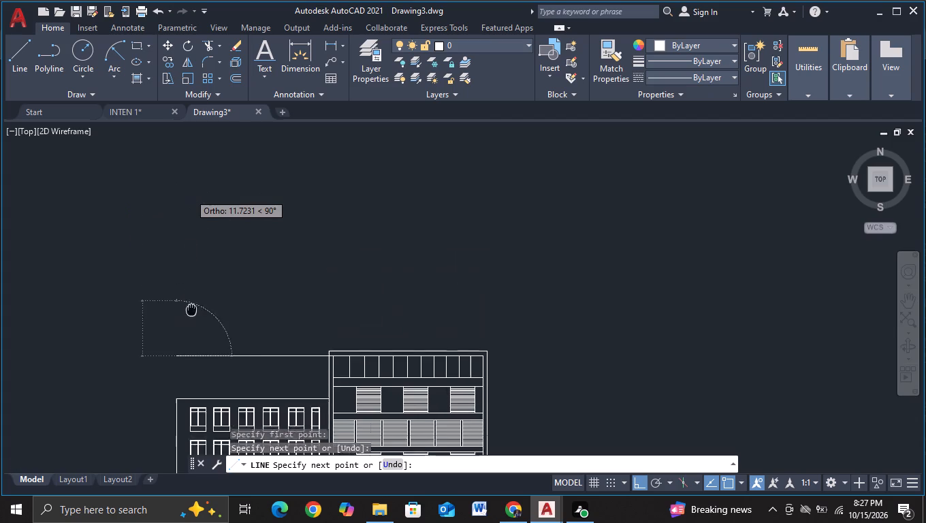
middle_drag(191, 314, 191, 321)
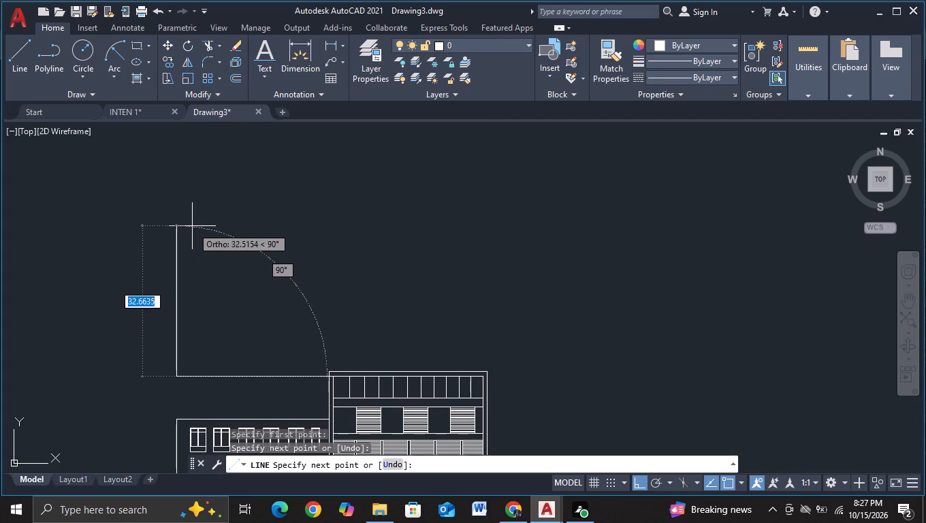
click(192, 225)
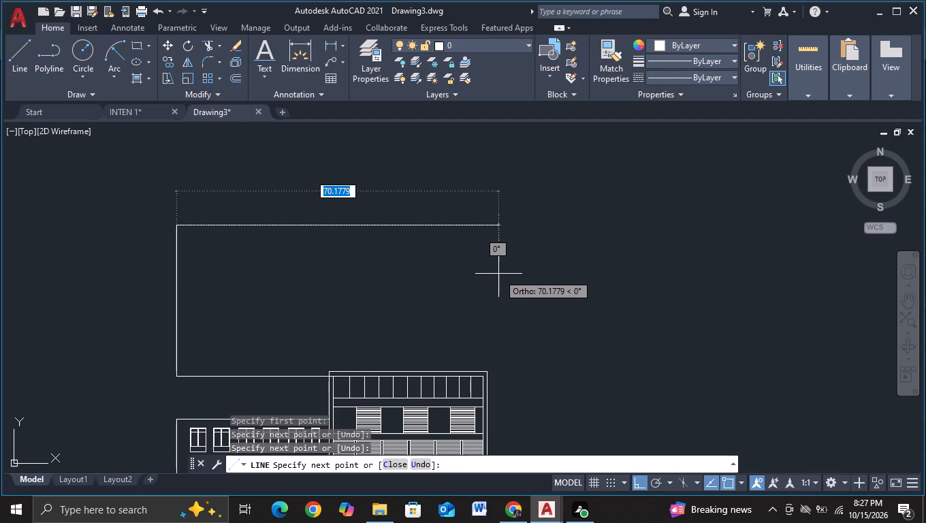
click(413, 245)
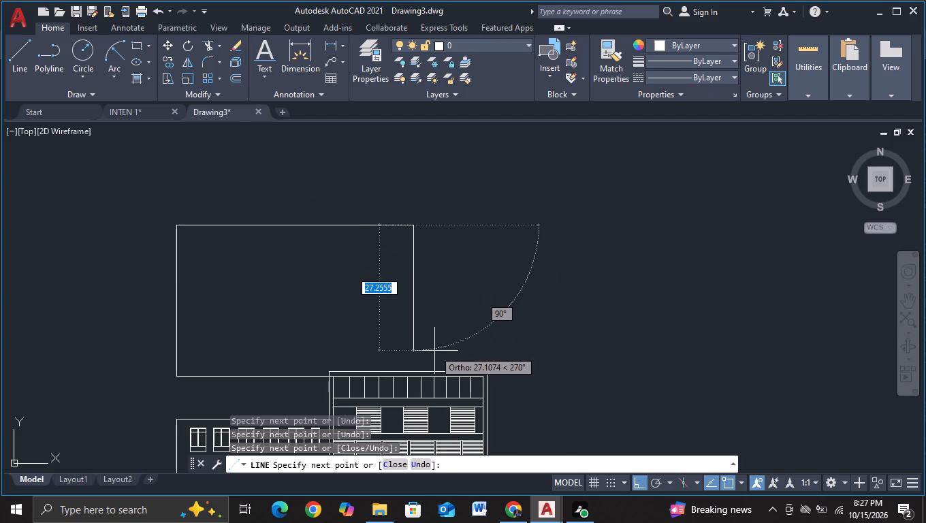
scroll(430, 373, up, 2)
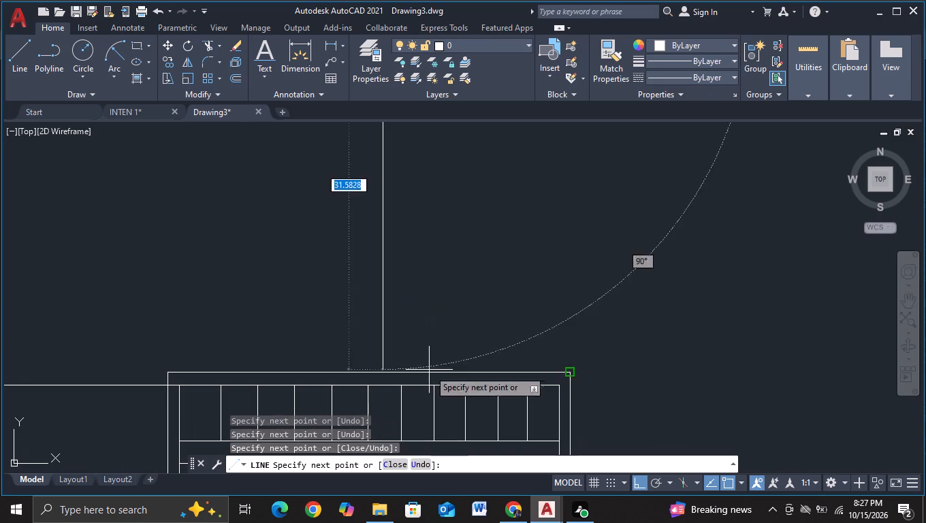
scroll(379, 375, up, 3)
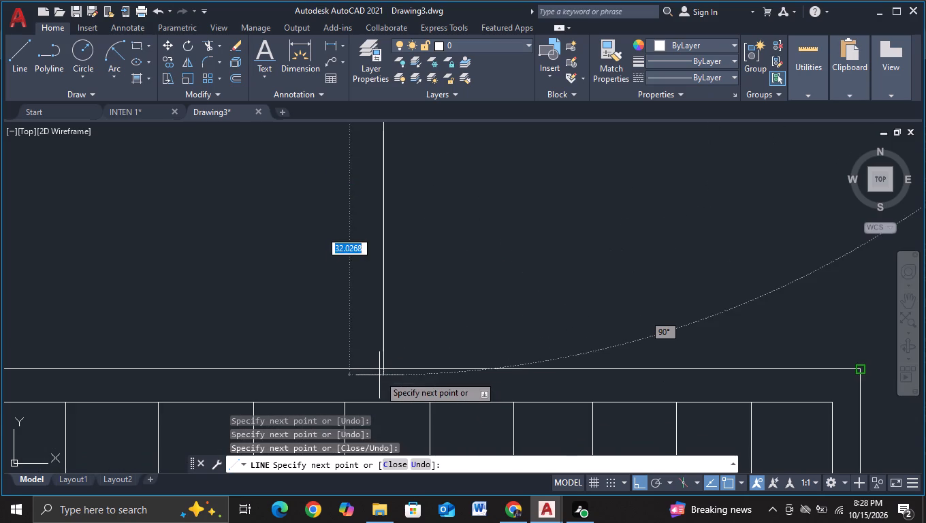
click(377, 382)
key(Escape)
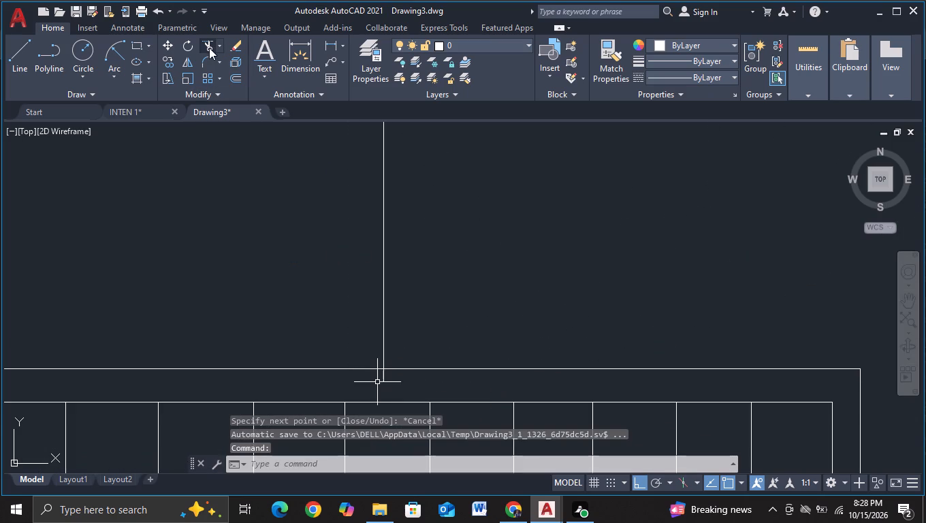
Trim the upper outline's right side and base where they run past the louvred block's outer top and side edges.
click(209, 48)
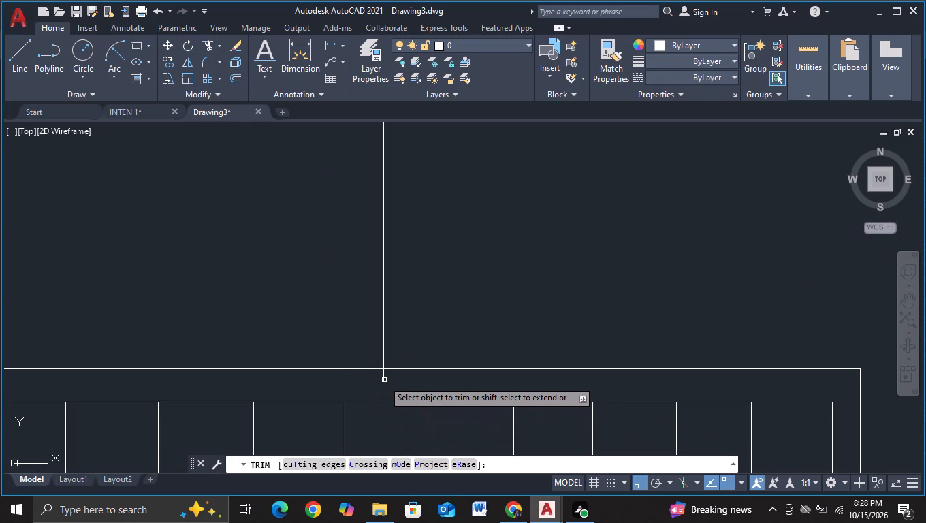
click(383, 380)
scroll(383, 380, down, 3)
middle_drag(292, 330, 395, 299)
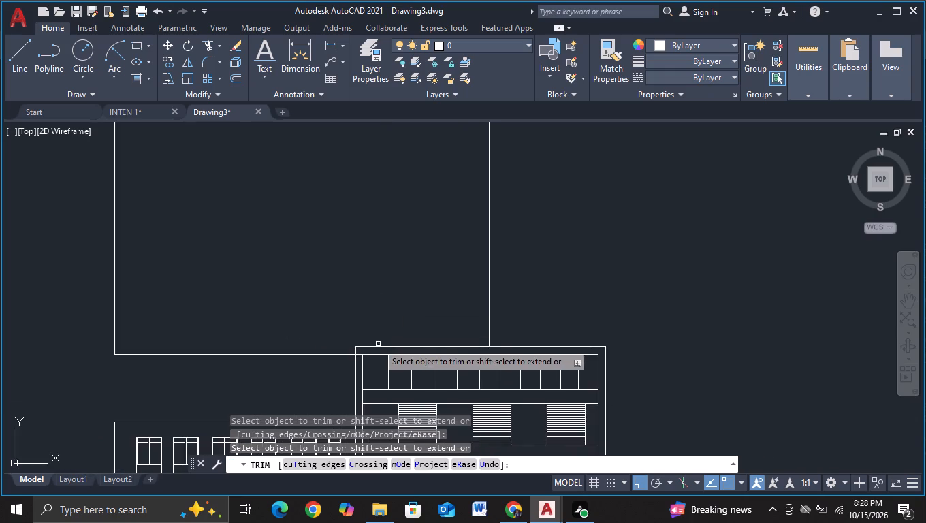
scroll(374, 348, up, 2)
click(332, 366)
Draw a horizontal line about 67.5 long across the upper volume just below its top edge, overshooting both sides.
scroll(351, 294, down, 2)
middle_drag(361, 265, 373, 298)
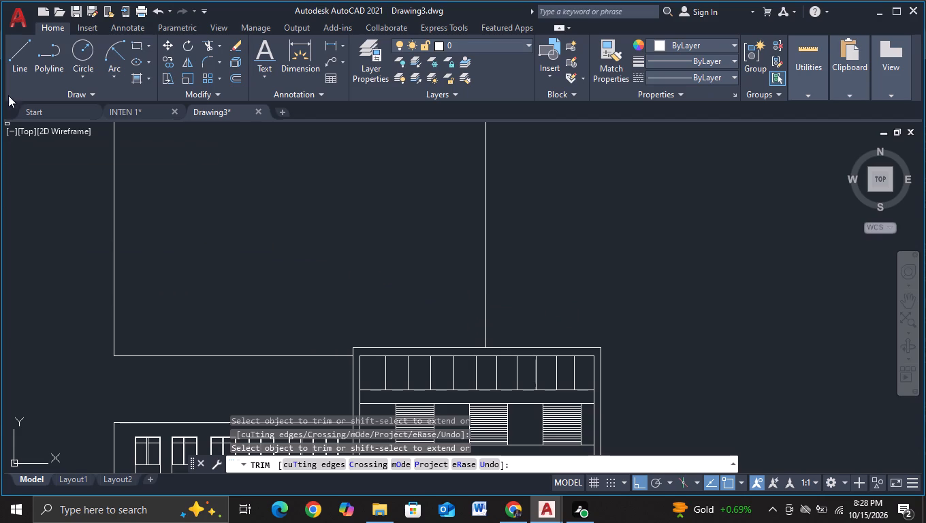
click(16, 75)
scroll(241, 300, down, 1)
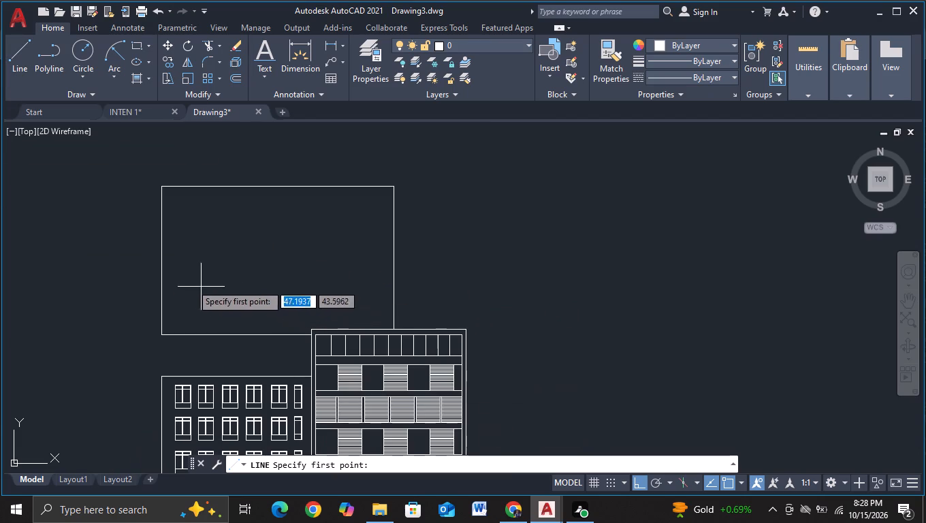
click(127, 215)
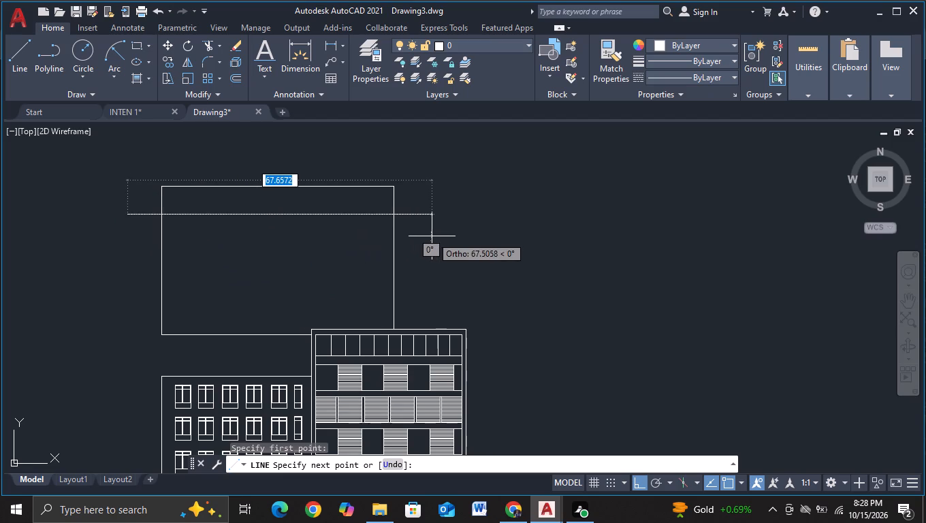
click(432, 236)
key(Escape)
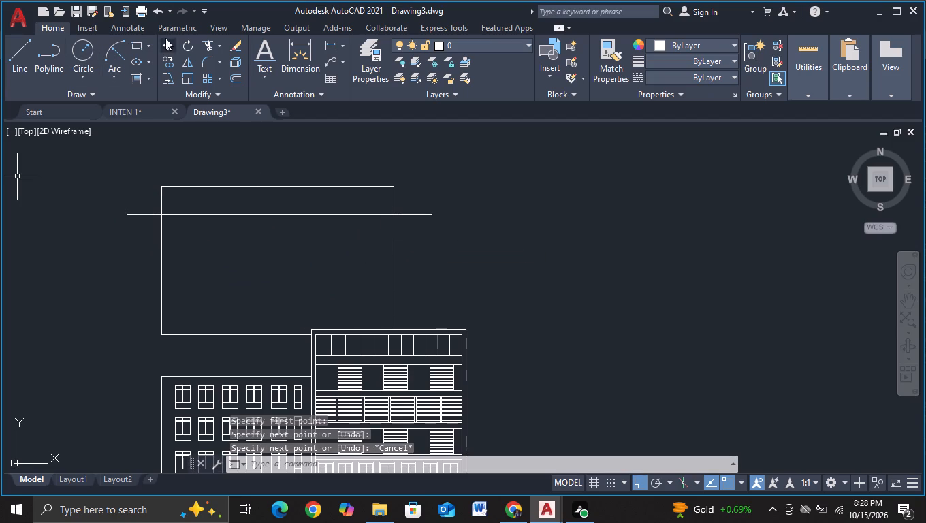
Trim away the overshooting line ends and everything of the upper volume above the new horizontal line.
click(206, 39)
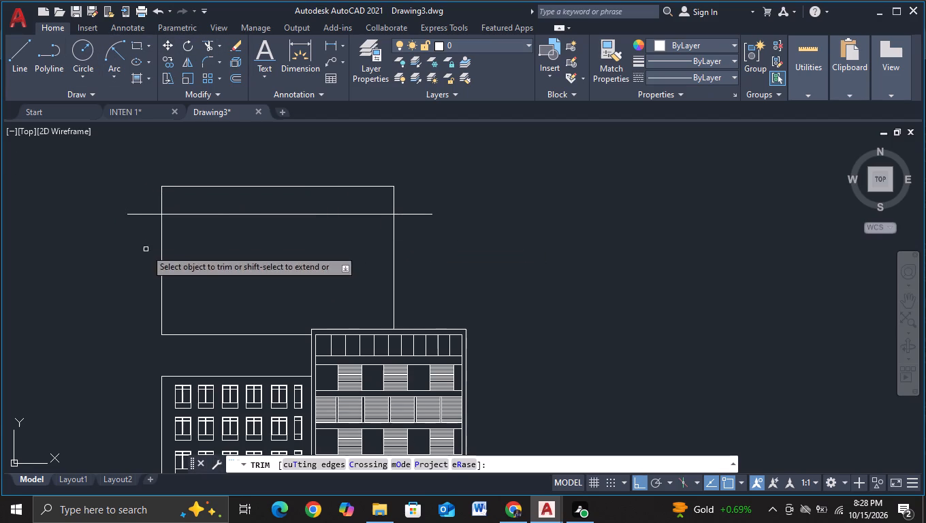
drag(145, 249, 368, 199)
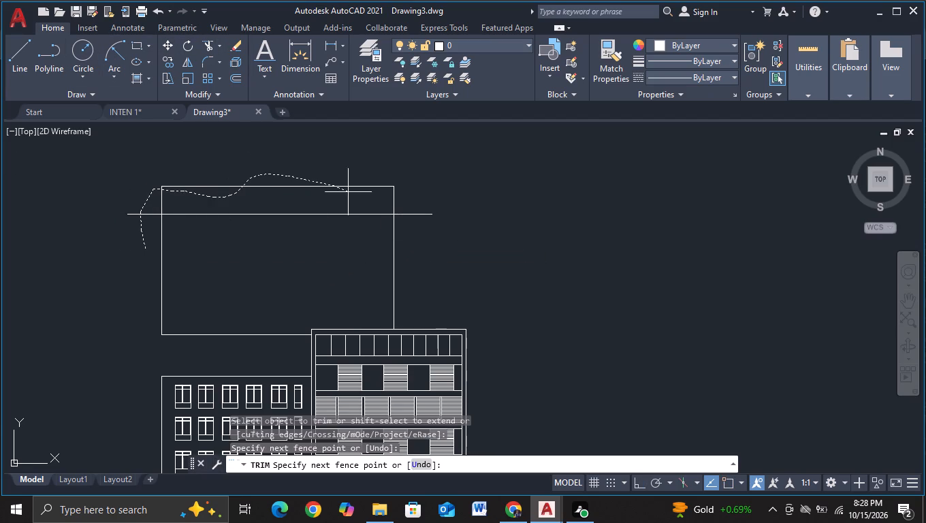
drag(368, 199, 426, 228)
With object snap off, draw a low three-sided parapet outline about 48.5 wide above the upper volume, its ends crossing the top edge.
middle_drag(332, 257, 332, 255)
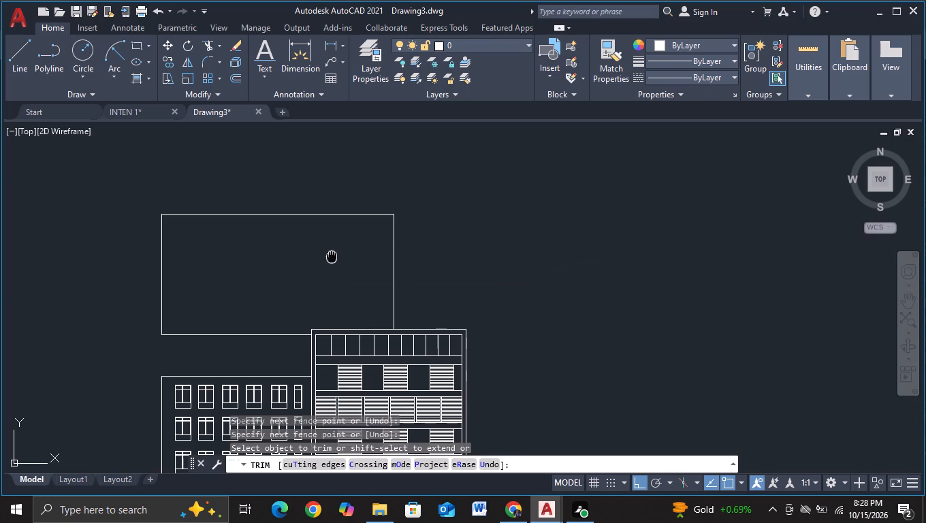
middle_drag(332, 255, 392, 217)
click(27, 70)
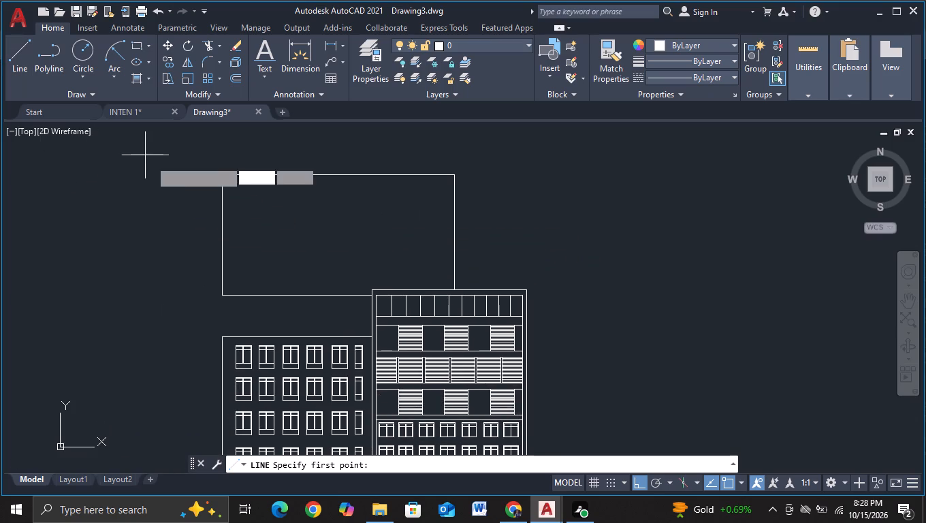
scroll(259, 168, up, 1)
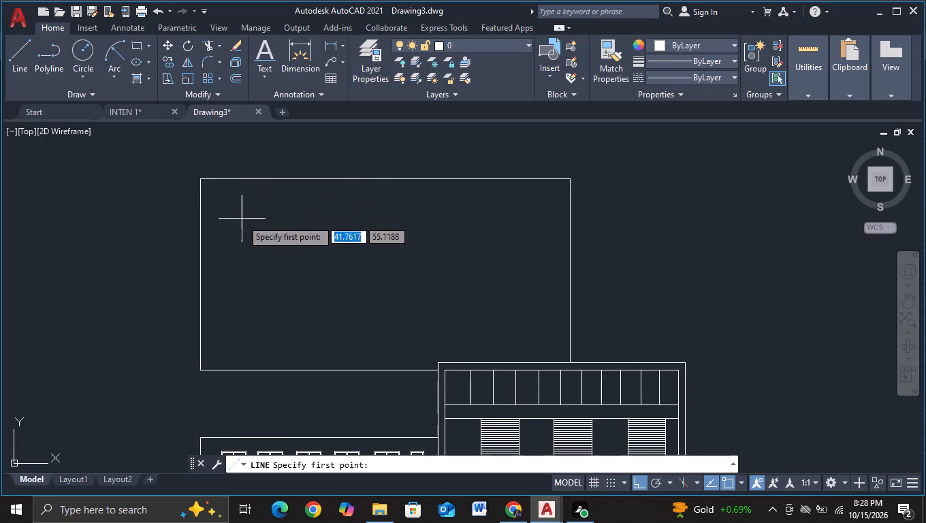
middle_drag(242, 220, 261, 272)
scroll(241, 227, up, 1)
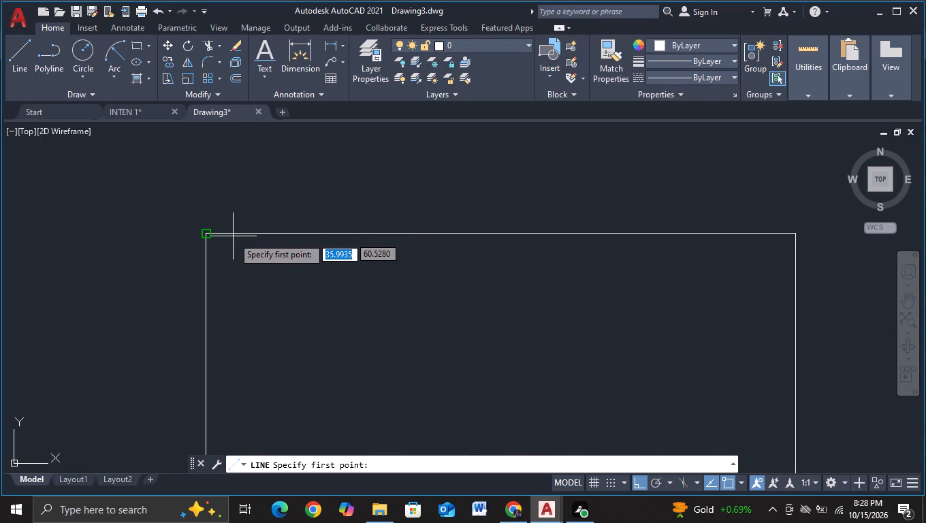
scroll(233, 238, up, 2)
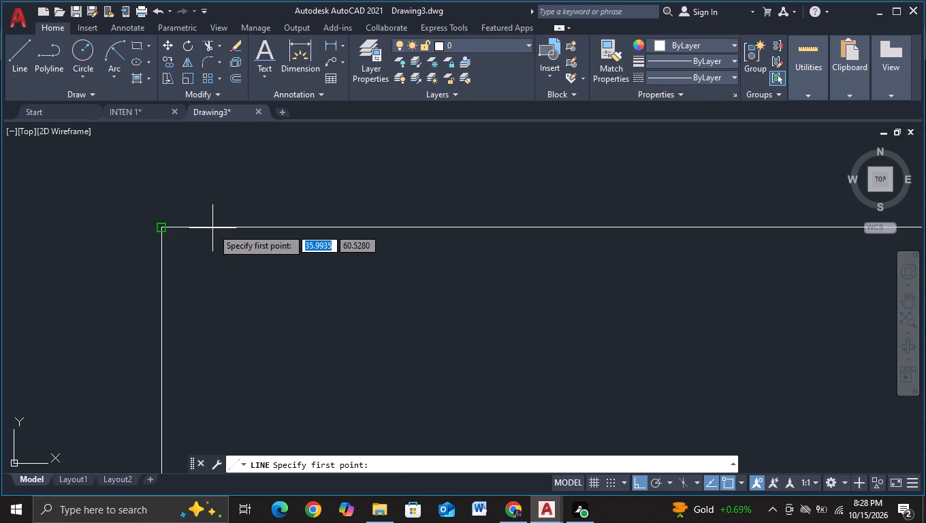
key(F3)
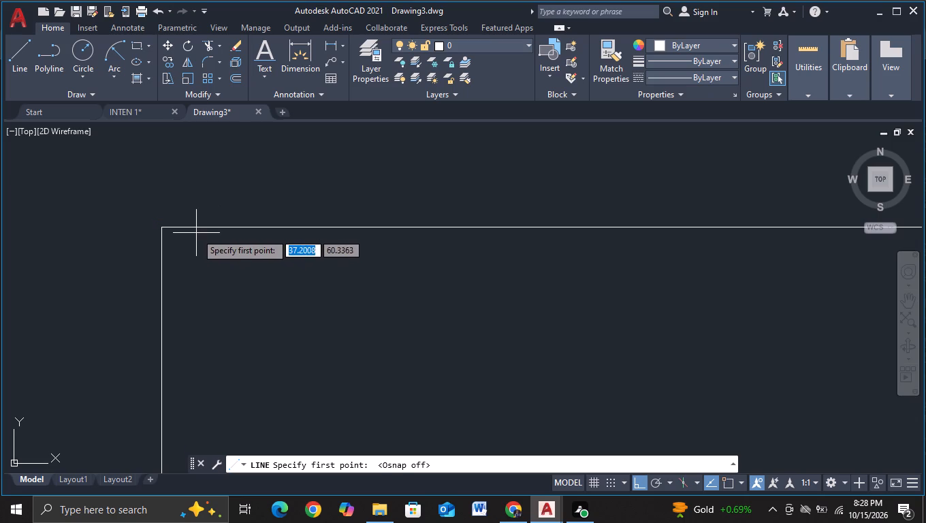
click(196, 233)
click(197, 199)
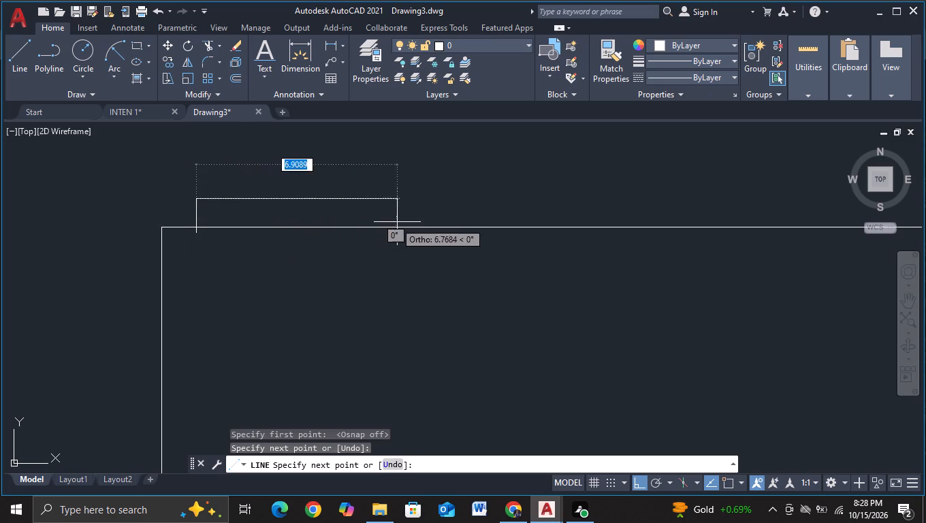
middle_drag(398, 222, 0, 177)
middle_drag(588, 220, 157, 229)
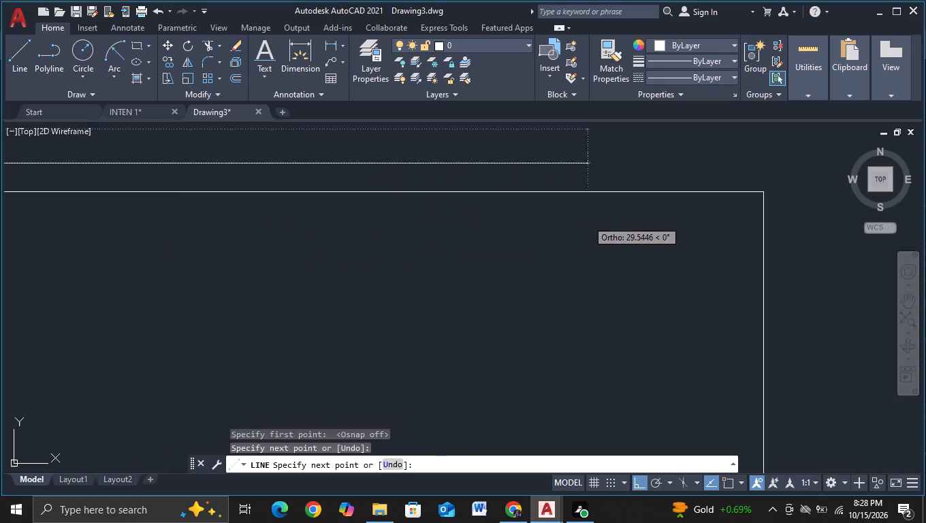
click(705, 217)
click(705, 237)
key(Escape)
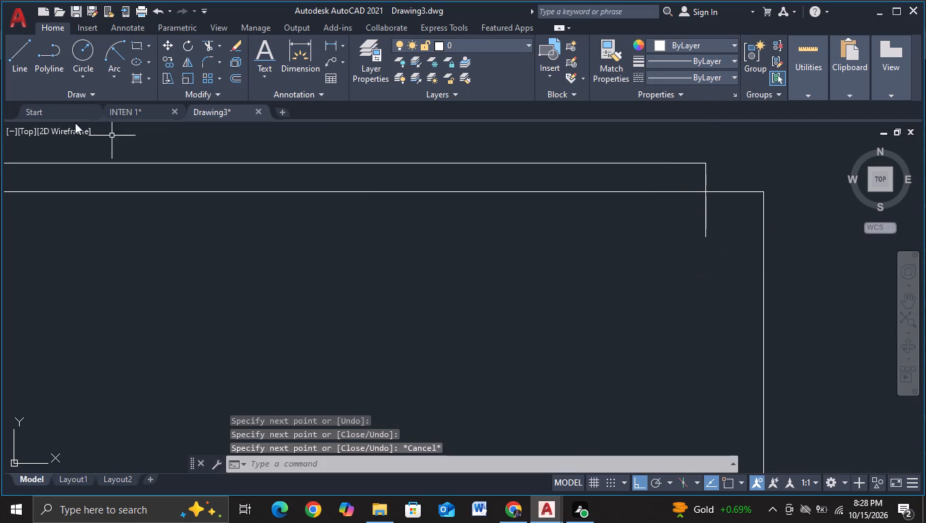
Trim both parapet ends where they extend below the upper volume's top edge.
click(206, 43)
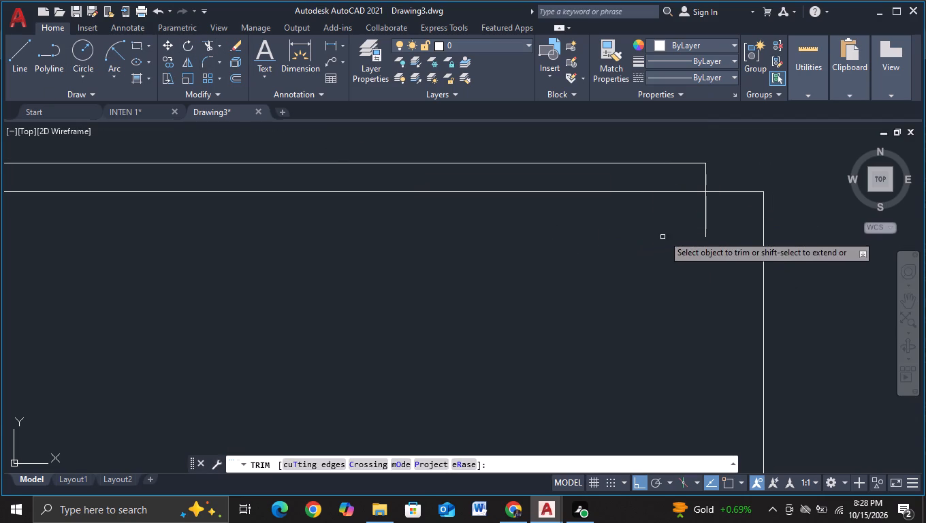
drag(666, 220, 718, 216)
middle_drag(278, 283, 683, 293)
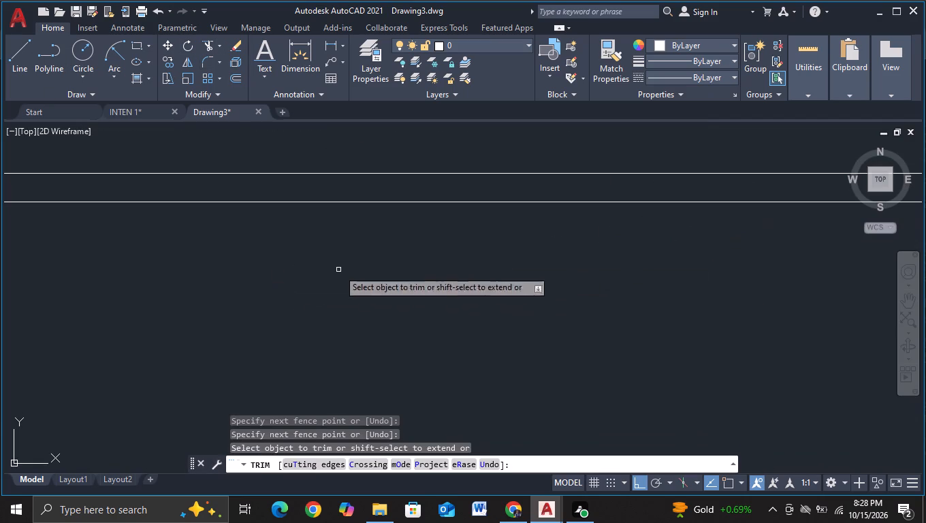
middle_drag(223, 275, 697, 284)
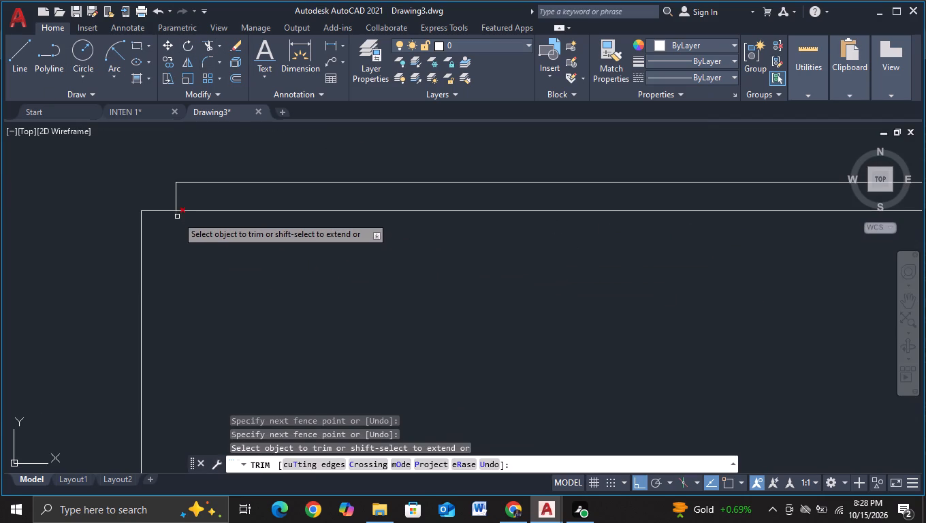
click(177, 217)
Draw a smaller three-sided rooftop outline about 2.3 high over the right part of the parapet, its ends crossing the parapet top.
scroll(310, 255, down, 2)
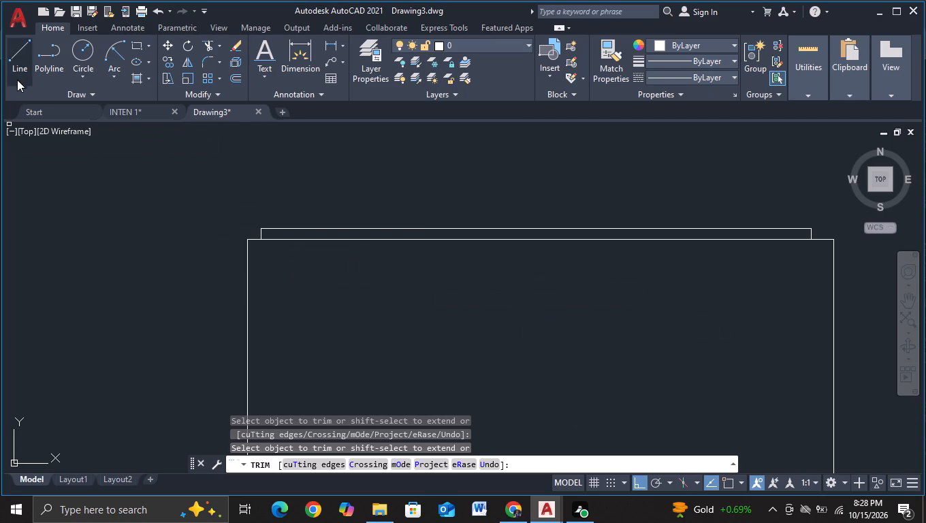
click(16, 73)
scroll(536, 200, up, 1)
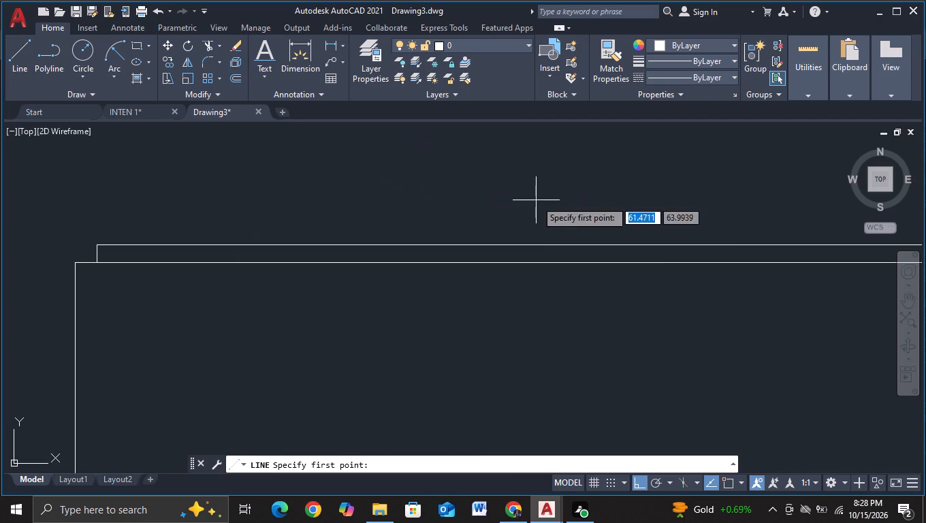
click(582, 251)
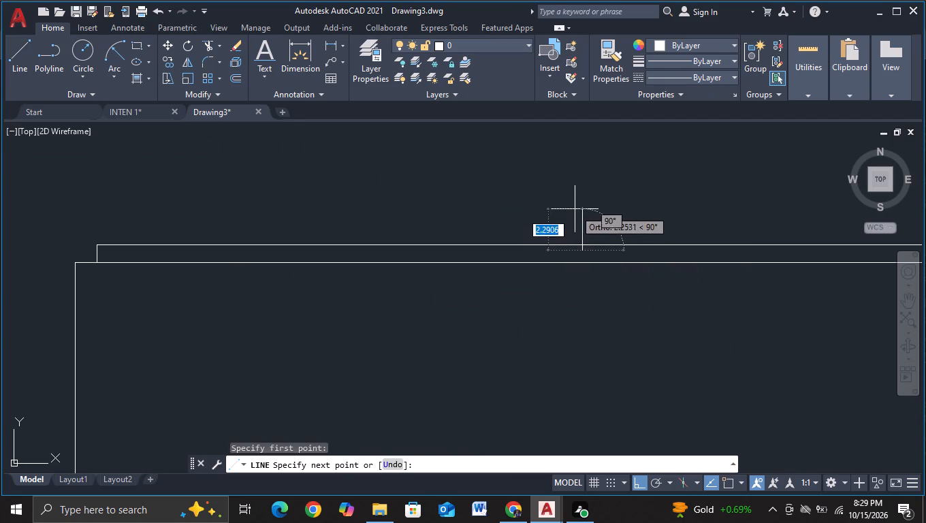
click(575, 209)
middle_drag(685, 205, 0, 132)
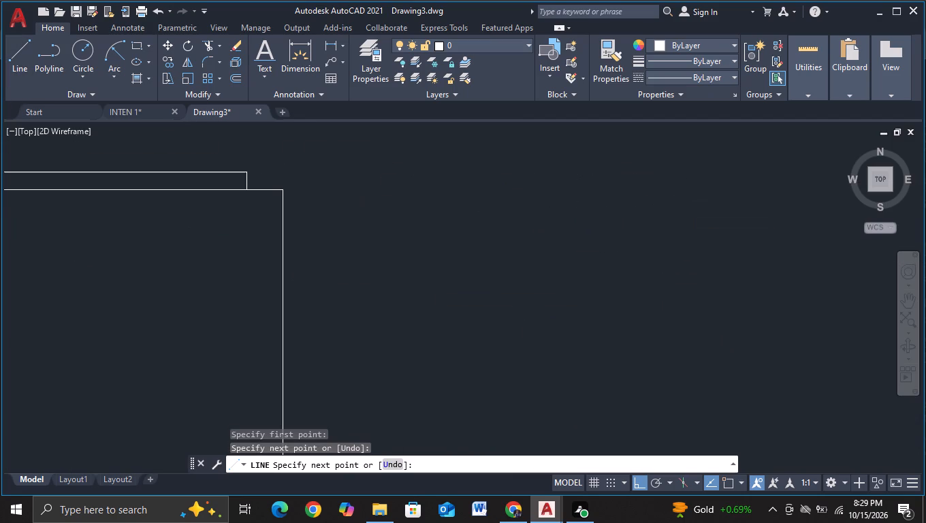
click(180, 138)
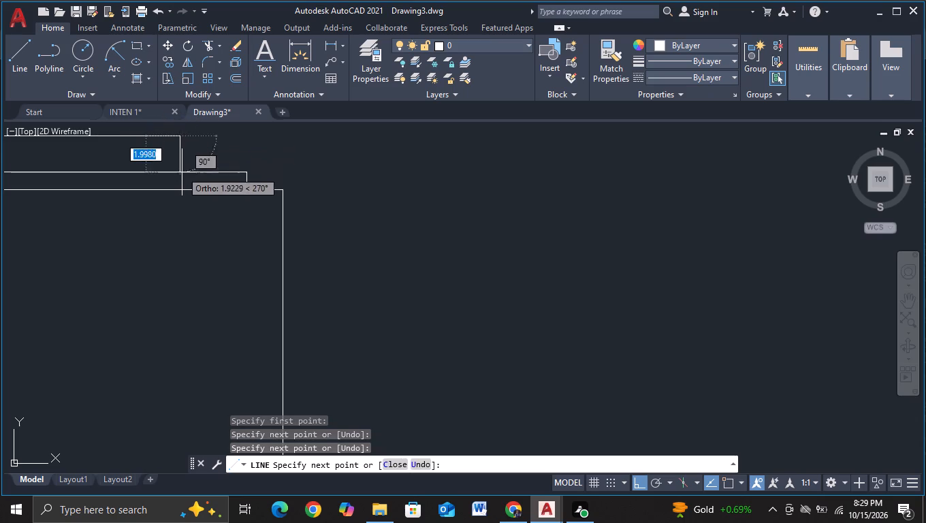
click(182, 182)
key(Escape)
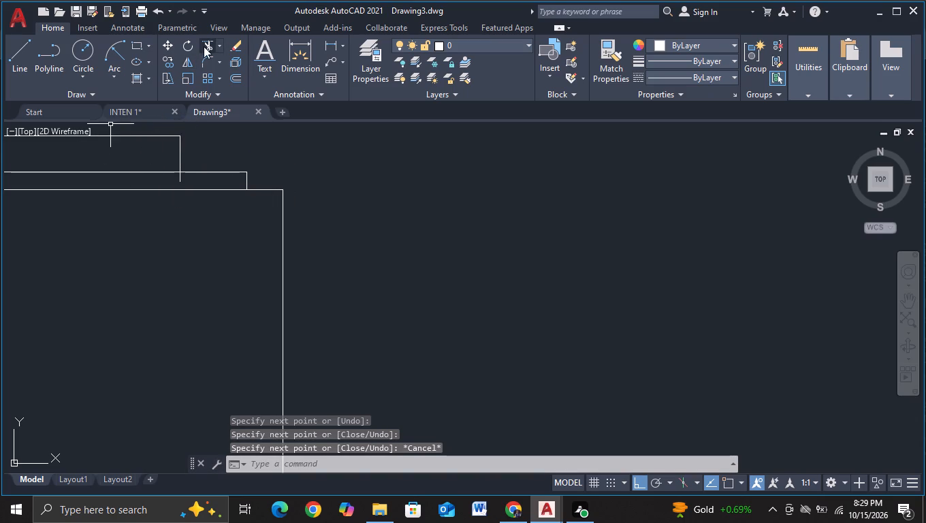
Trim both ends of the small rooftop outline where they extend below the parapet's top line.
click(204, 46)
click(182, 178)
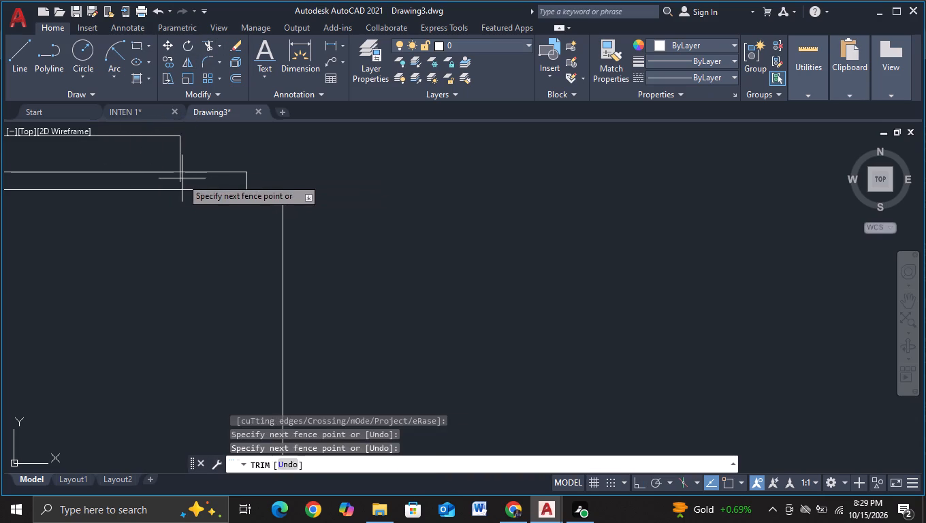
click(176, 178)
middle_drag(123, 267, 540, 276)
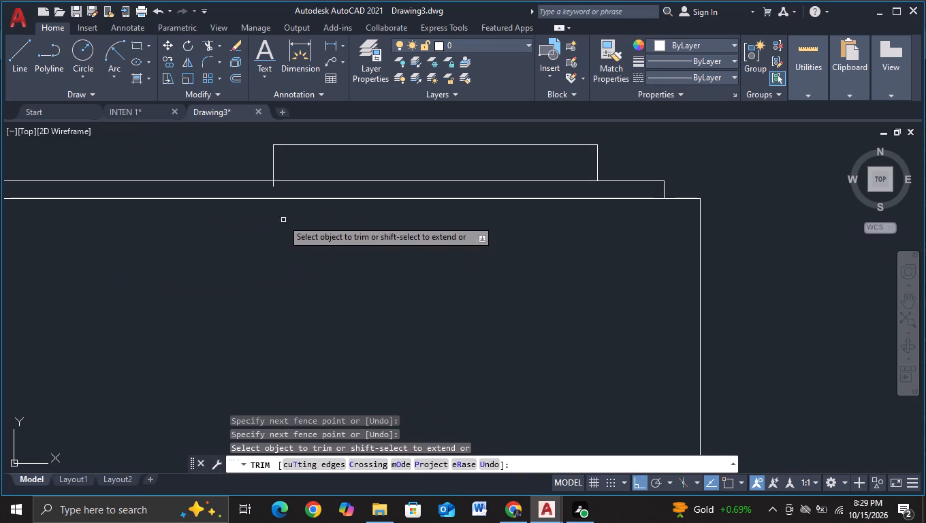
click(272, 186)
scroll(291, 227, down, 3)
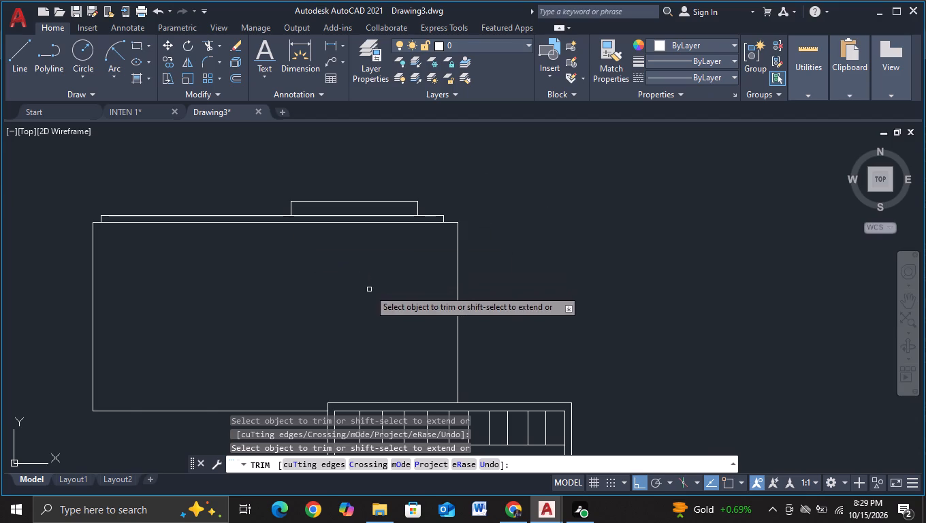
middle_drag(369, 289, 276, 209)
scroll(292, 220, down, 1)
key(Escape)
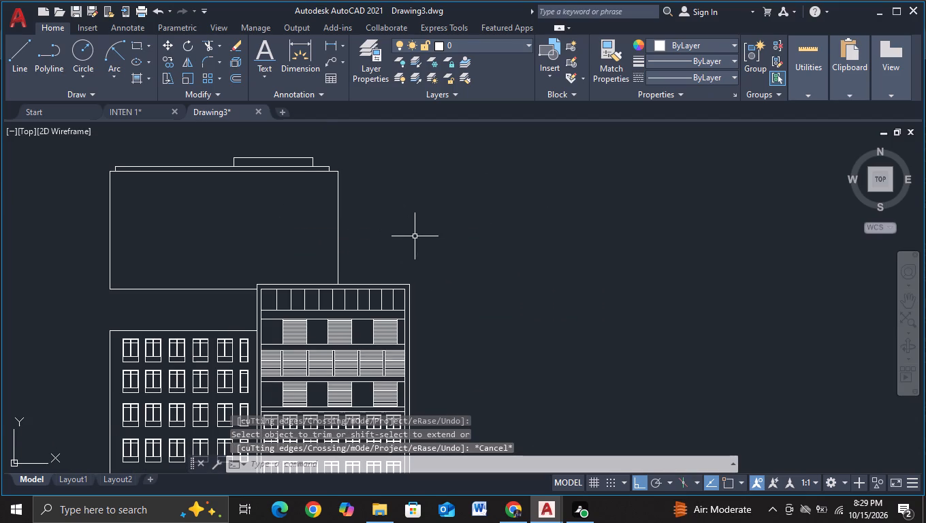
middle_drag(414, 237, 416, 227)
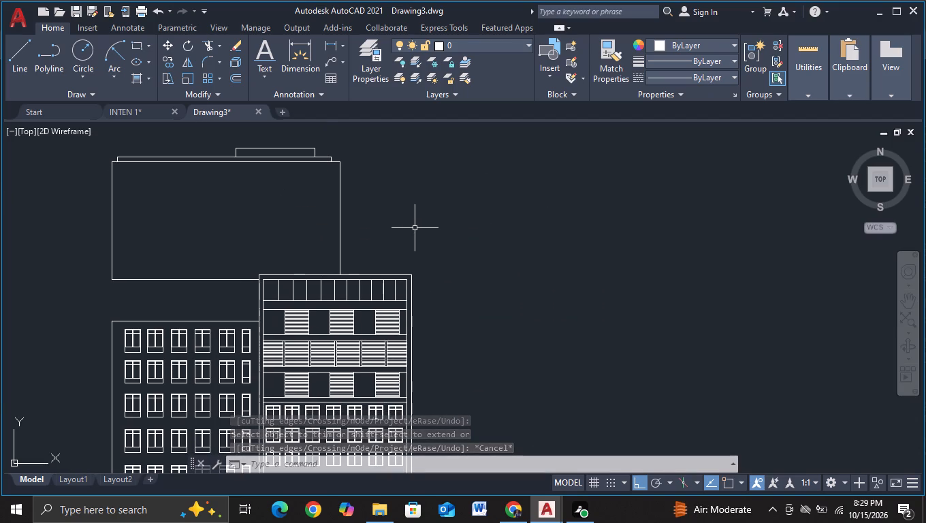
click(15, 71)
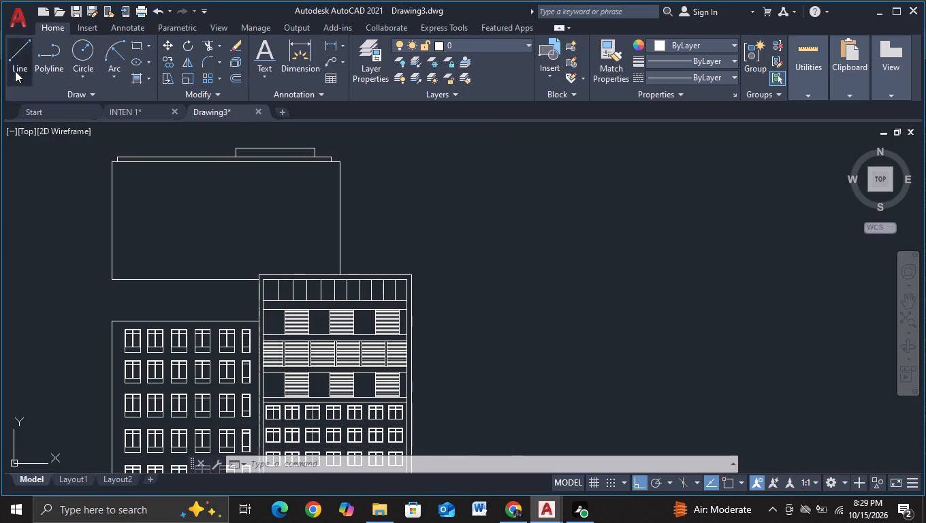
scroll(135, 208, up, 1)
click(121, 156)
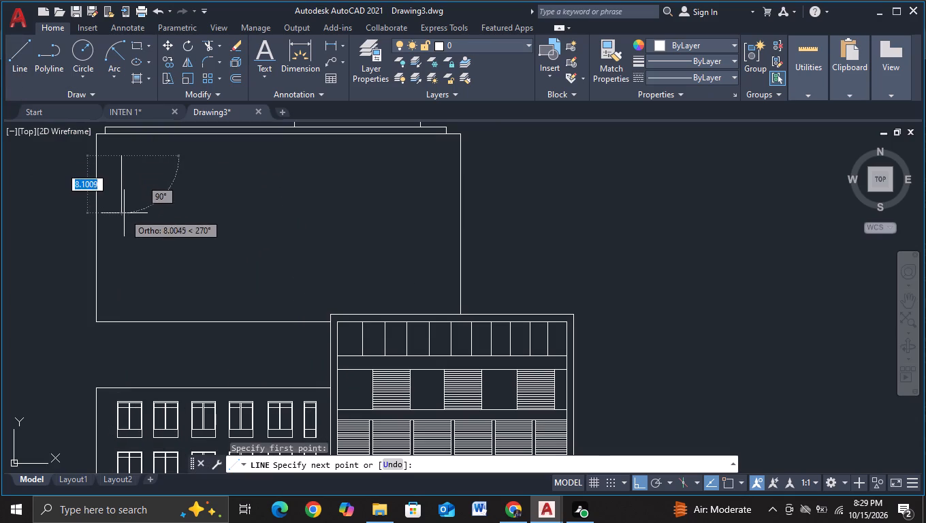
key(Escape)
Draw a rectangular window outline about 3.8 wide and 7.3 high near the upper volume's top-left corner, closing it with object snap on.
click(18, 63)
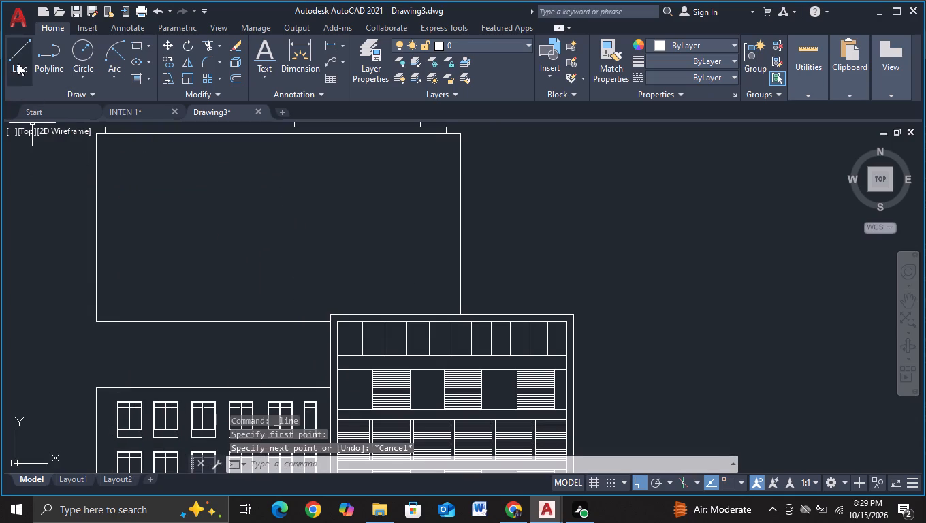
middle_drag(141, 187, 240, 232)
scroll(209, 202, up, 1)
click(219, 193)
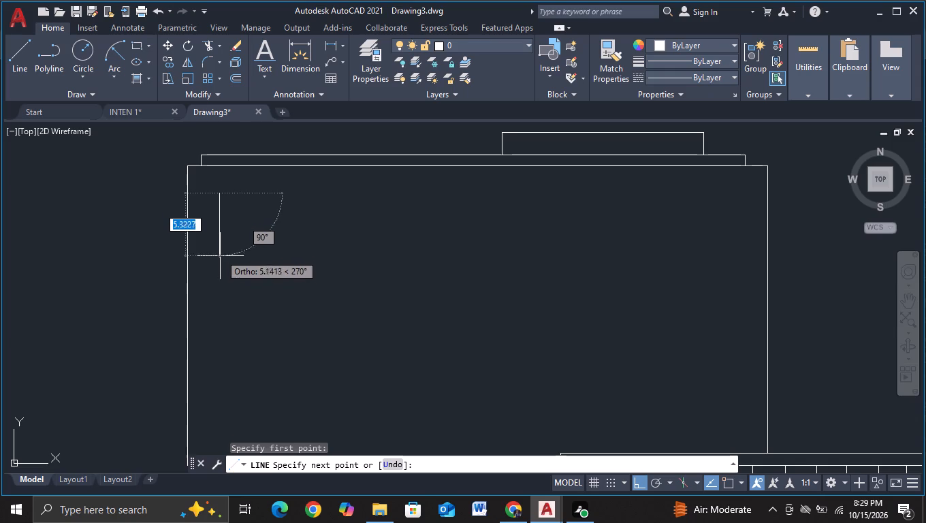
click(220, 270)
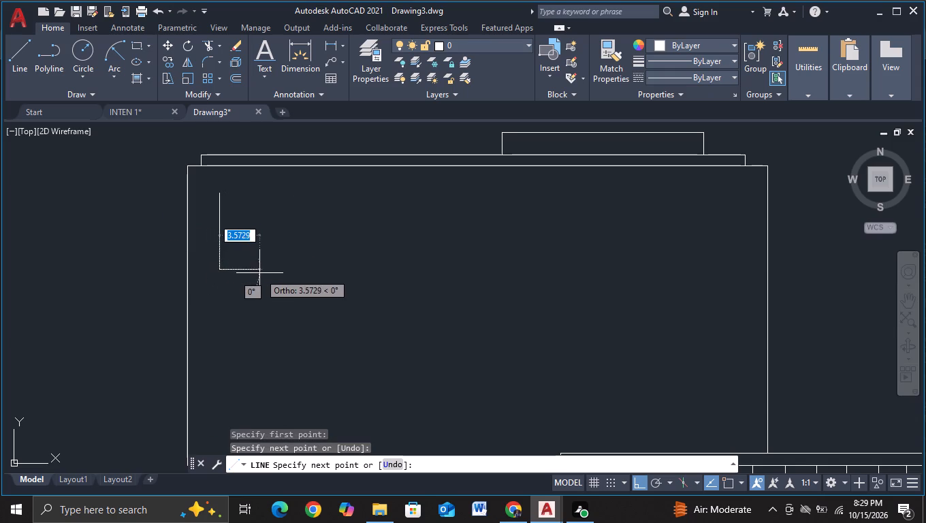
click(262, 272)
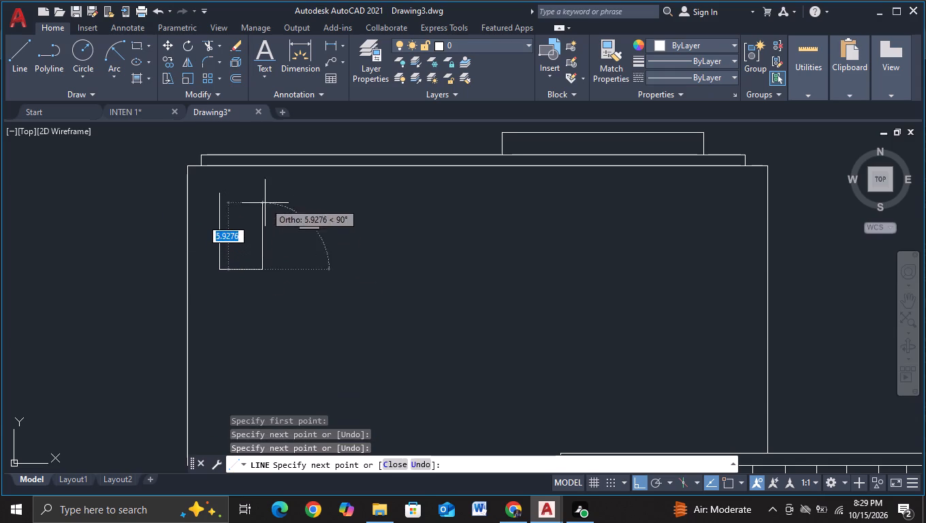
click(225, 187)
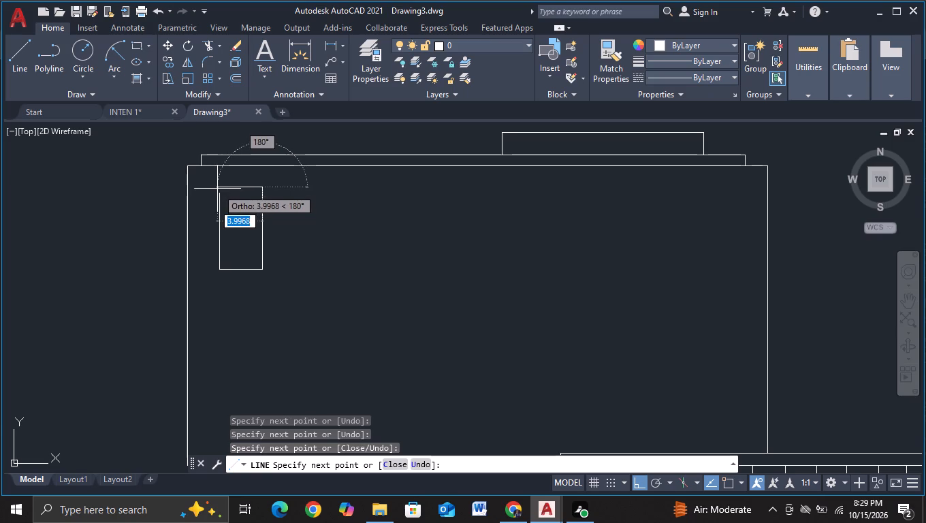
key(F3)
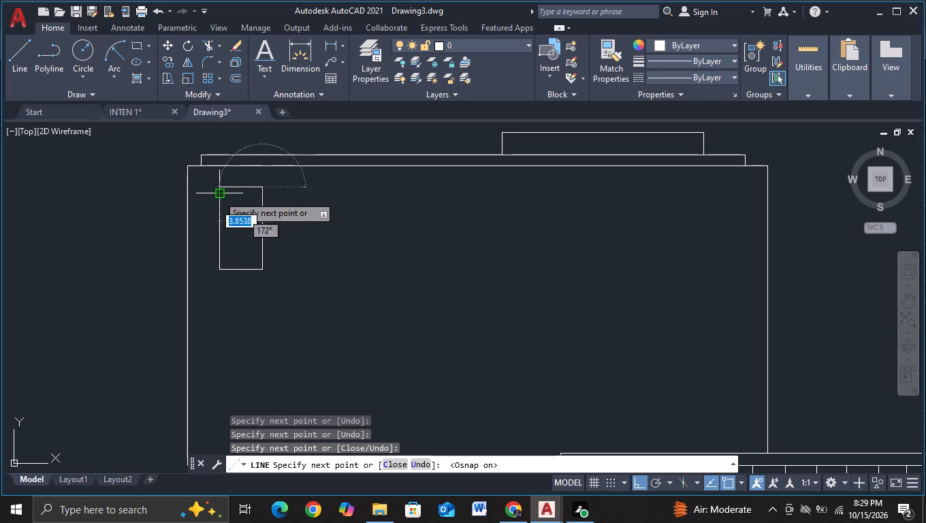
click(218, 187)
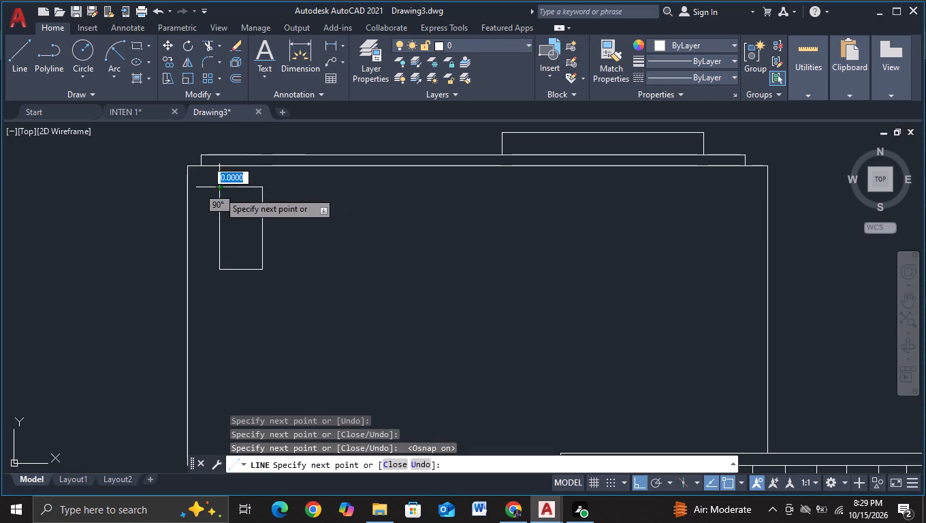
click(219, 193)
key(Escape)
scroll(332, 203, down, 1)
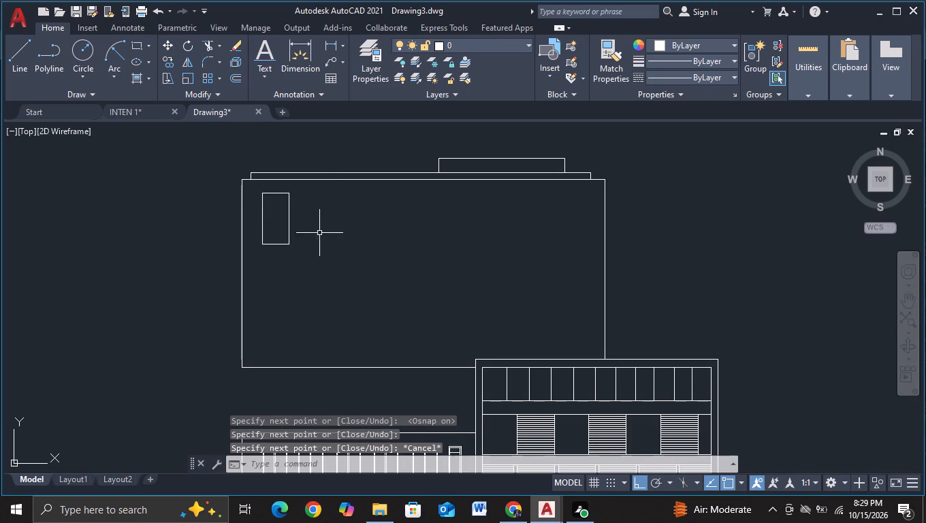
Copy the window horizontally to the right six times, about 6.6 apart, to form a row across the upper volume.
click(255, 188)
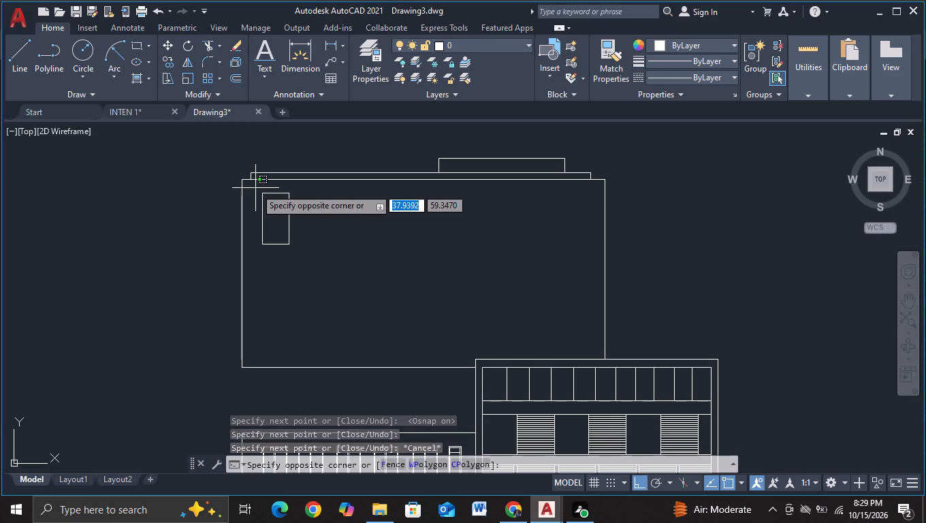
click(308, 251)
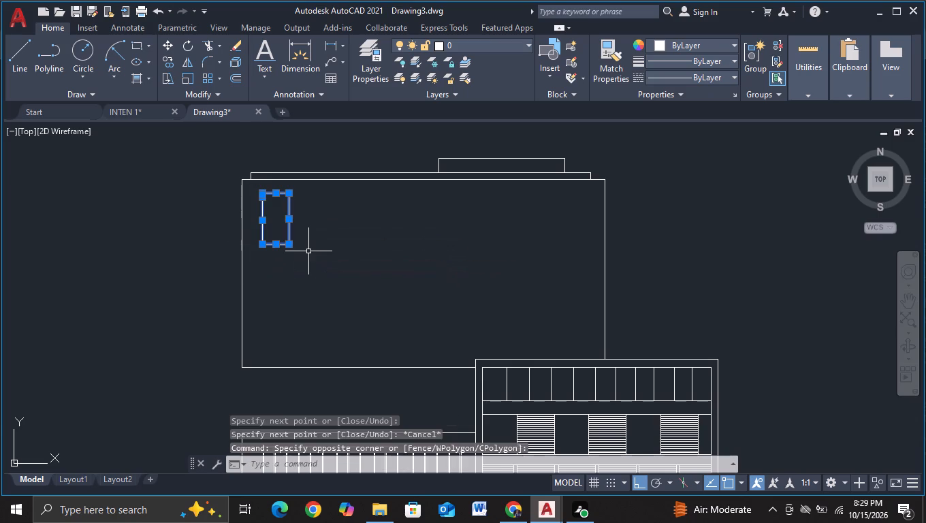
key(m)
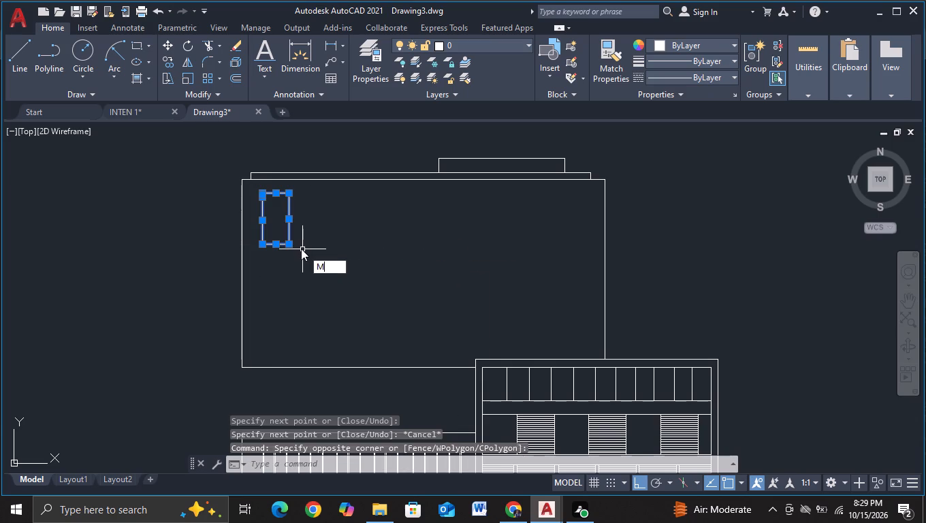
key(BackSpace)
key(c)
click(354, 288)
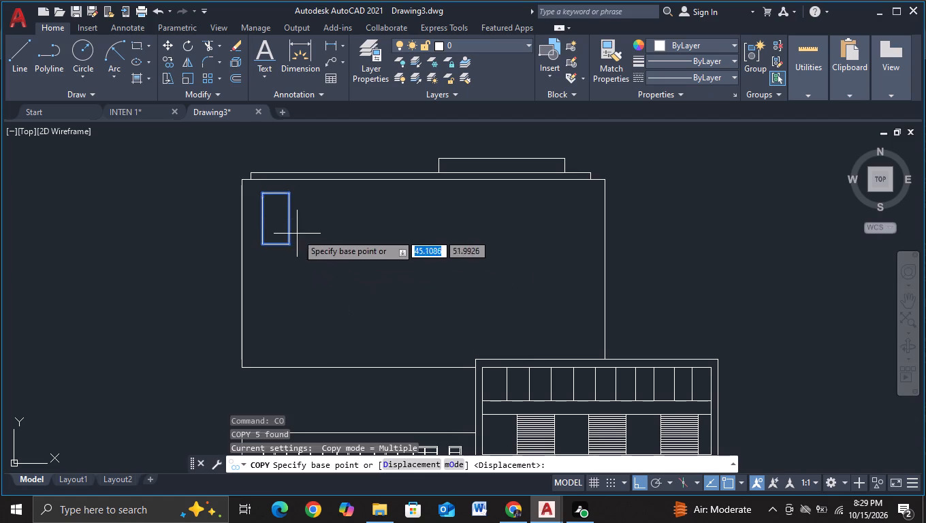
click(272, 228)
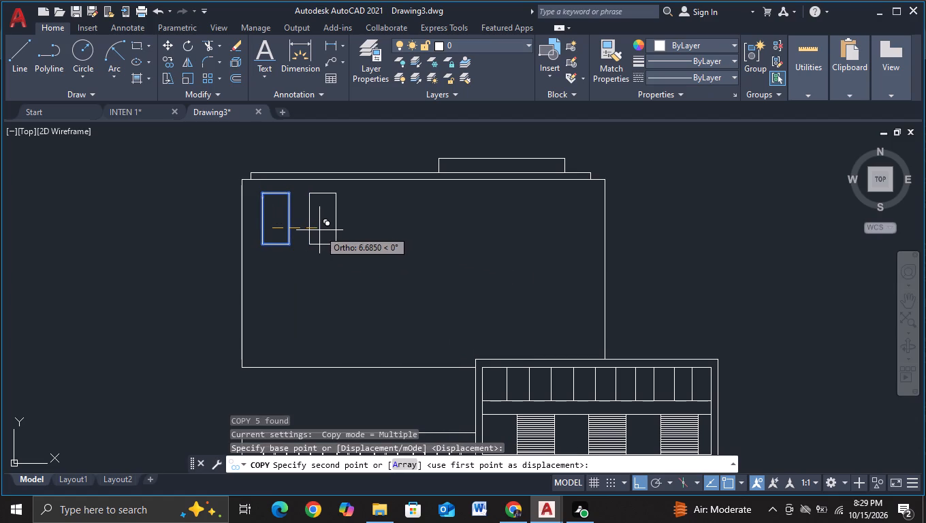
click(319, 230)
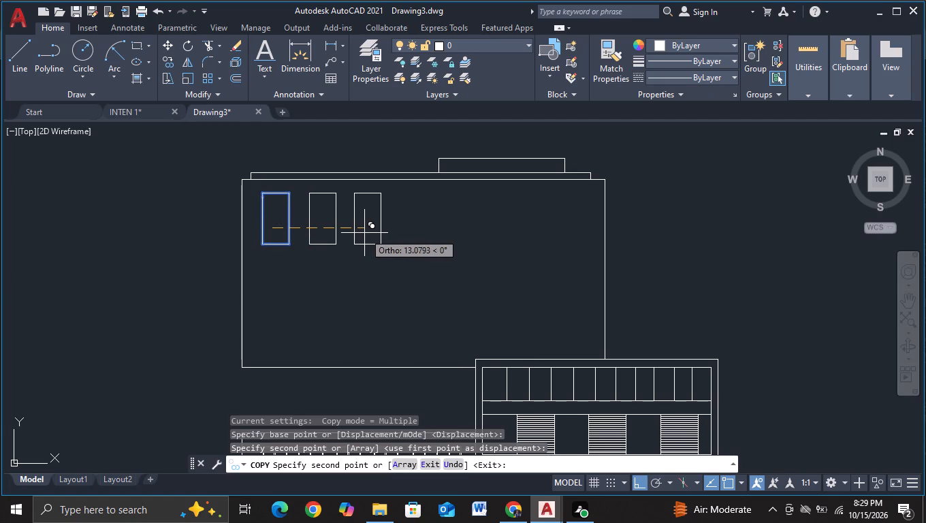
click(367, 233)
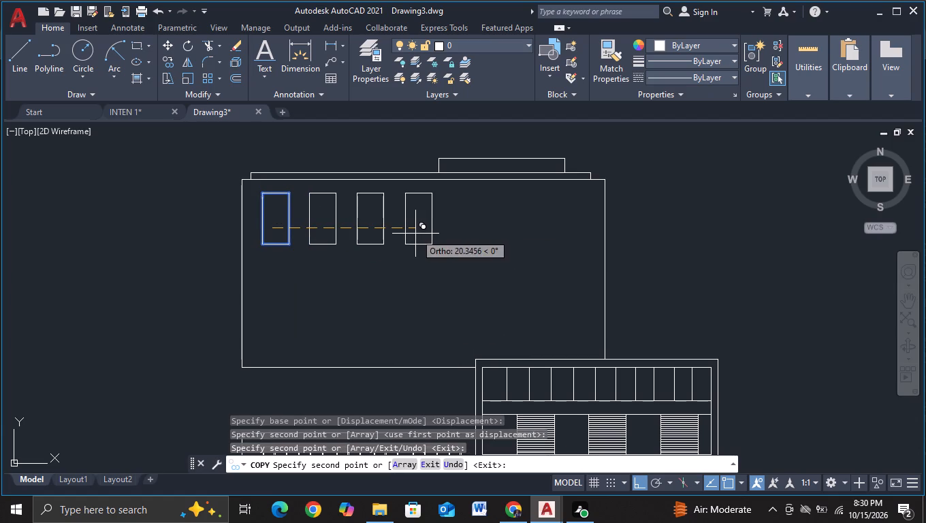
click(413, 234)
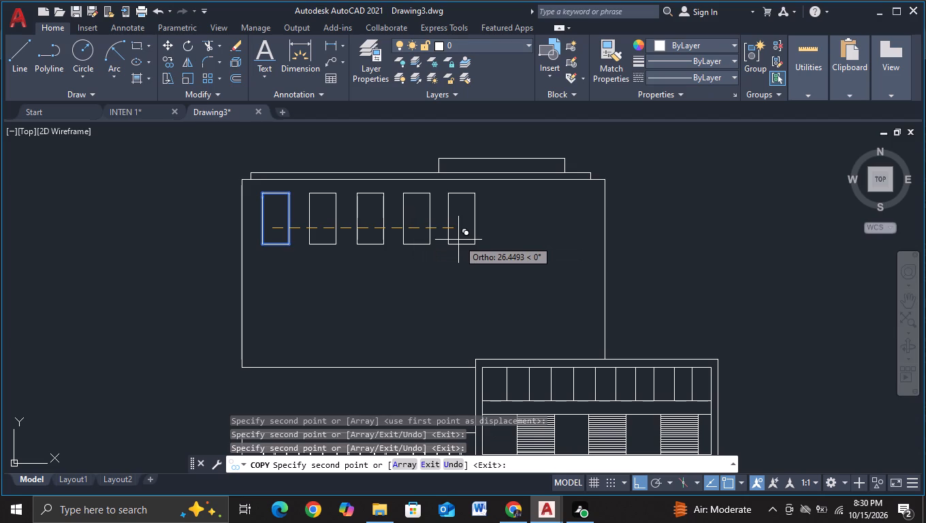
click(458, 240)
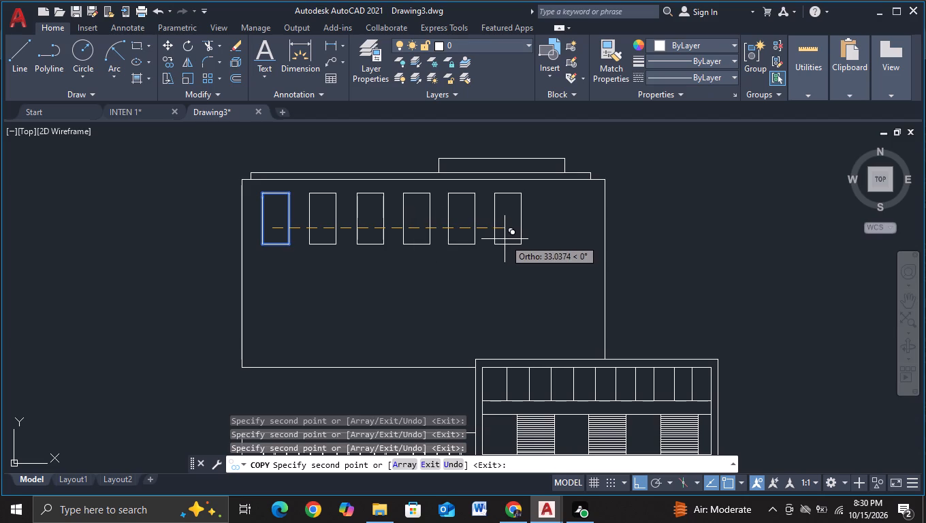
click(505, 239)
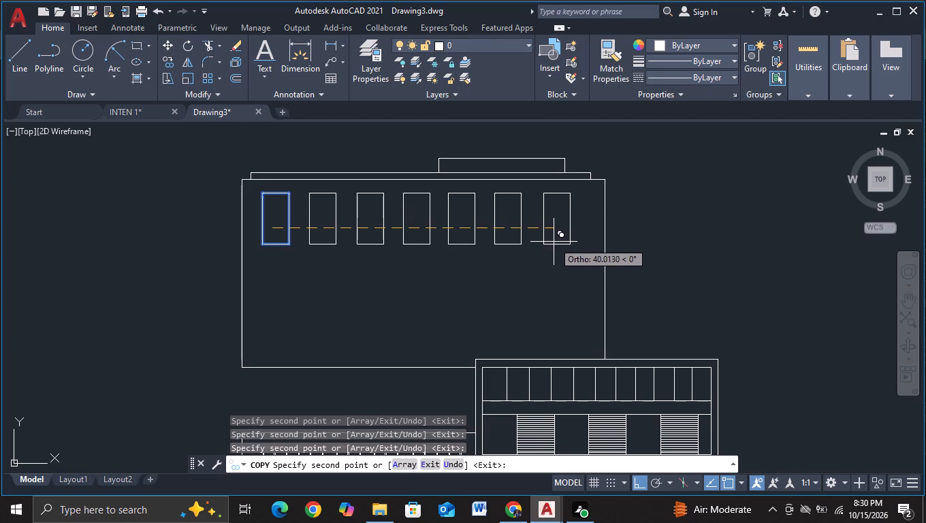
click(552, 242)
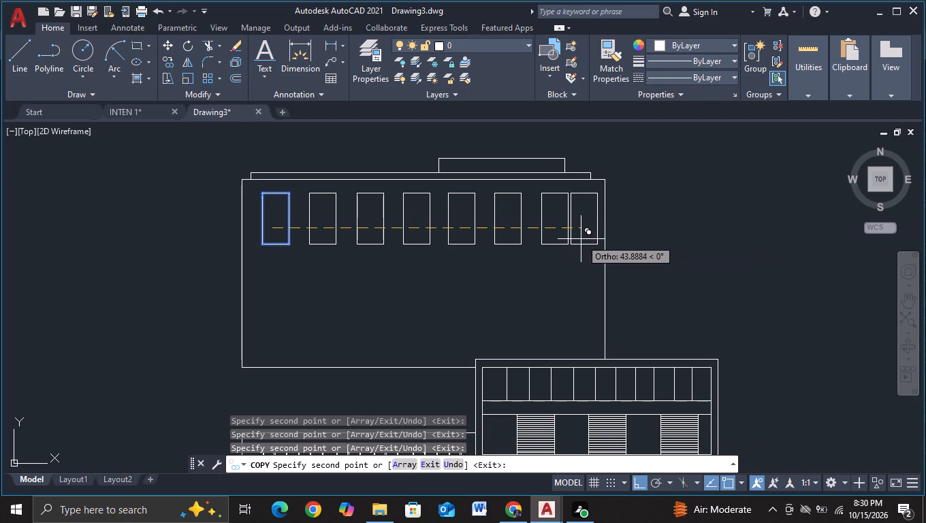
key(grave)
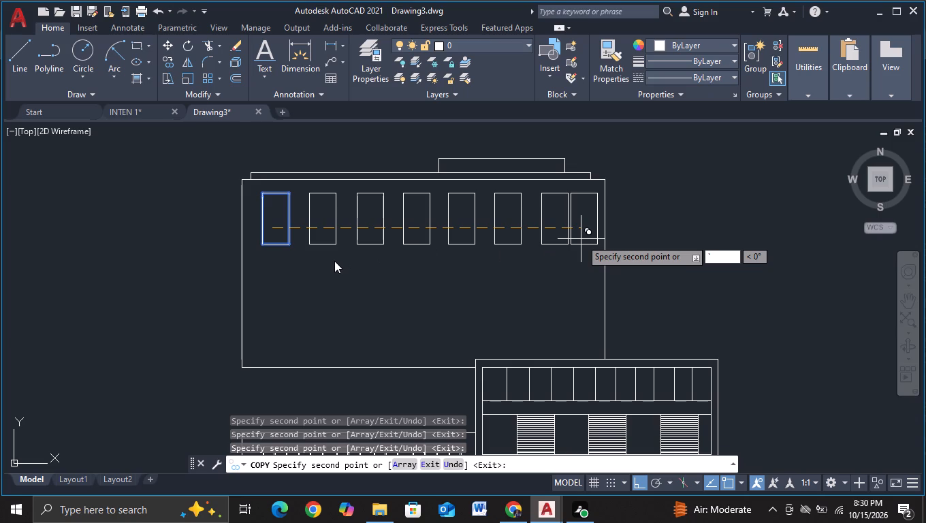
key(Escape)
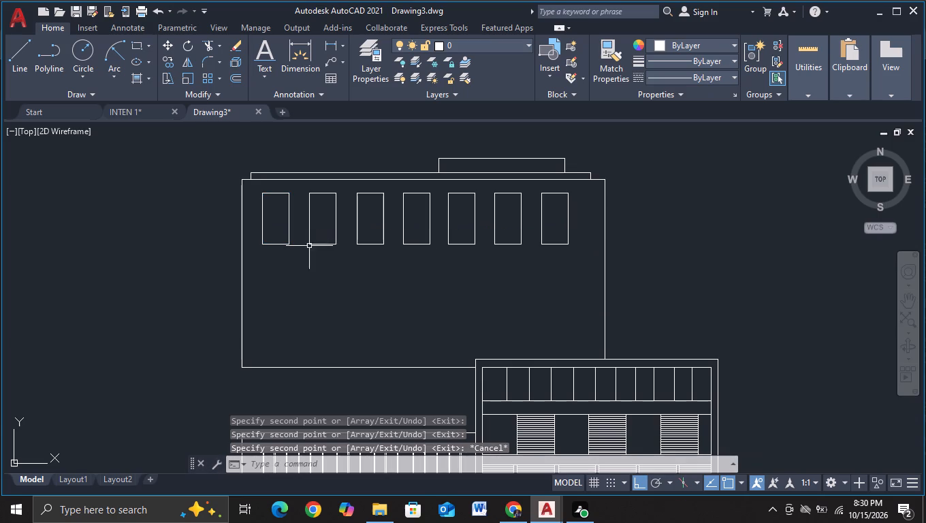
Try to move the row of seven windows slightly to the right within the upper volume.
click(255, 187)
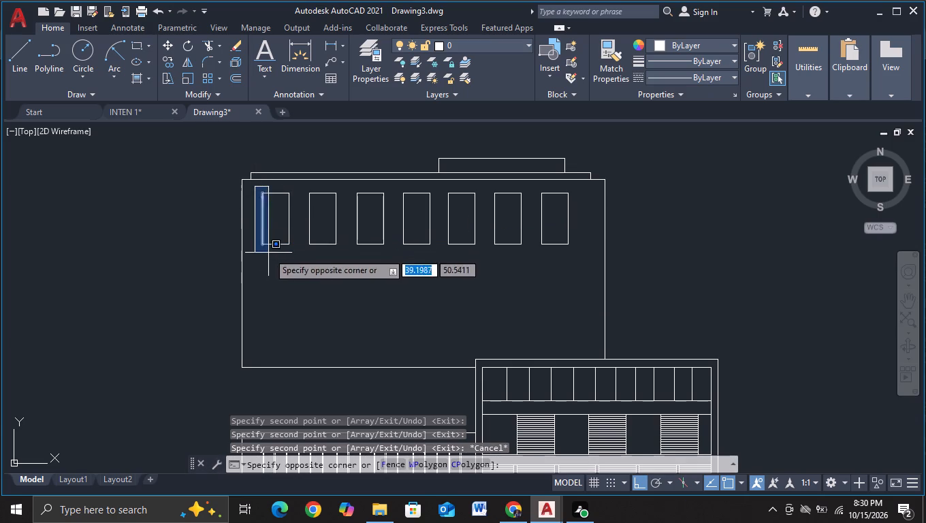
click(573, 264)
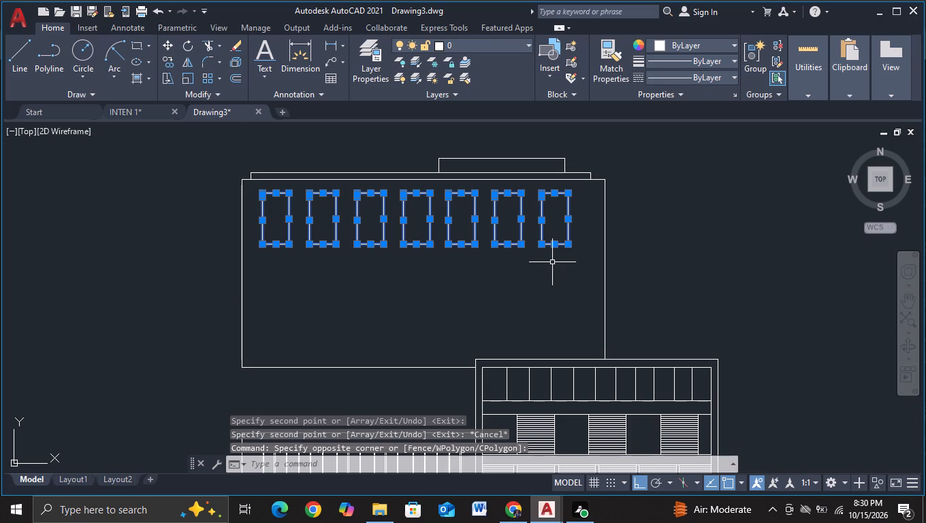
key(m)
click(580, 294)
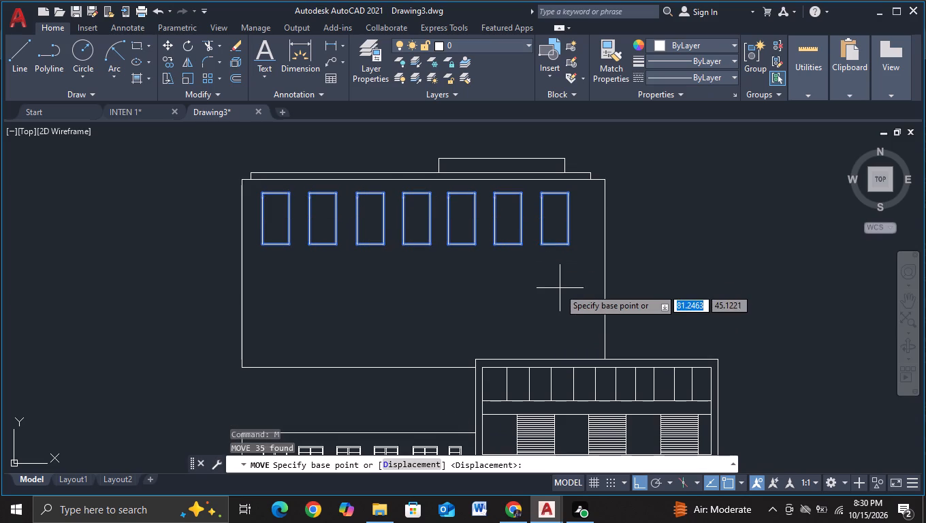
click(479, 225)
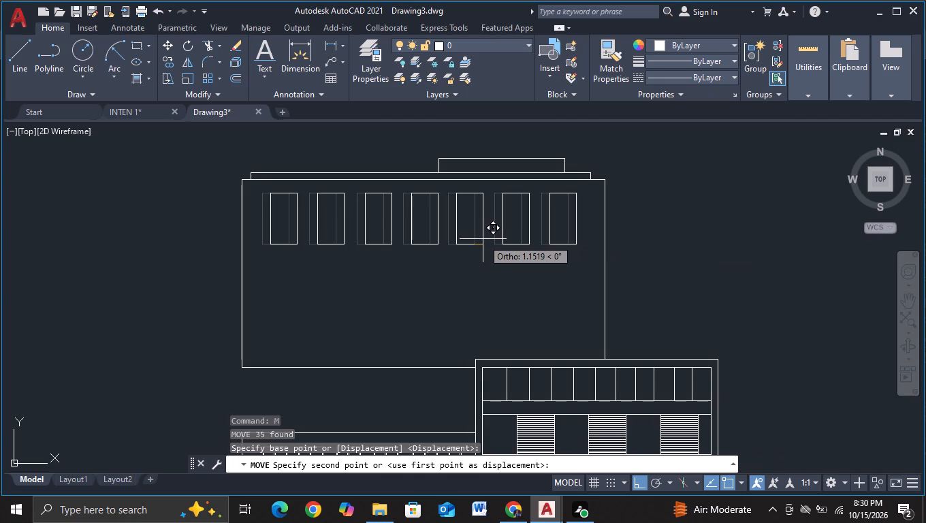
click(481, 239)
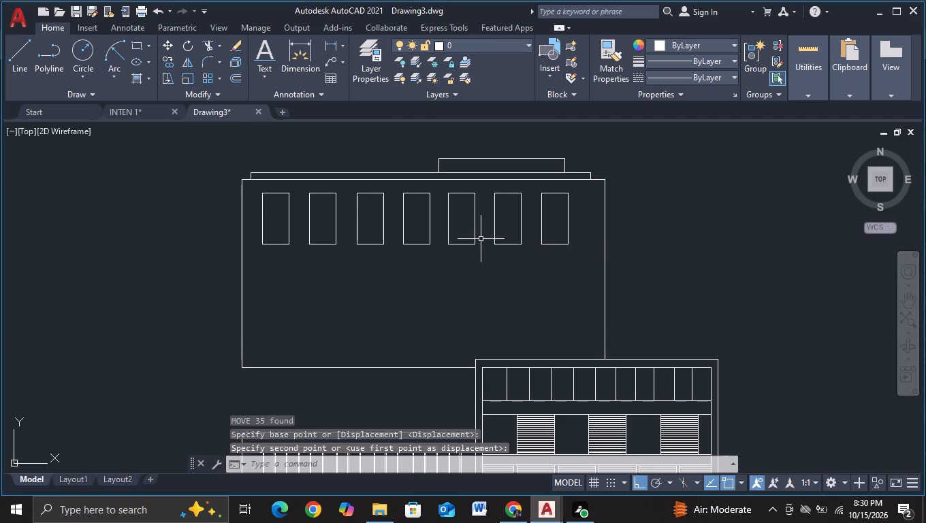
Move the row of seven windows about 1.25 to the right within the upper volume, with object snap off.
click(254, 189)
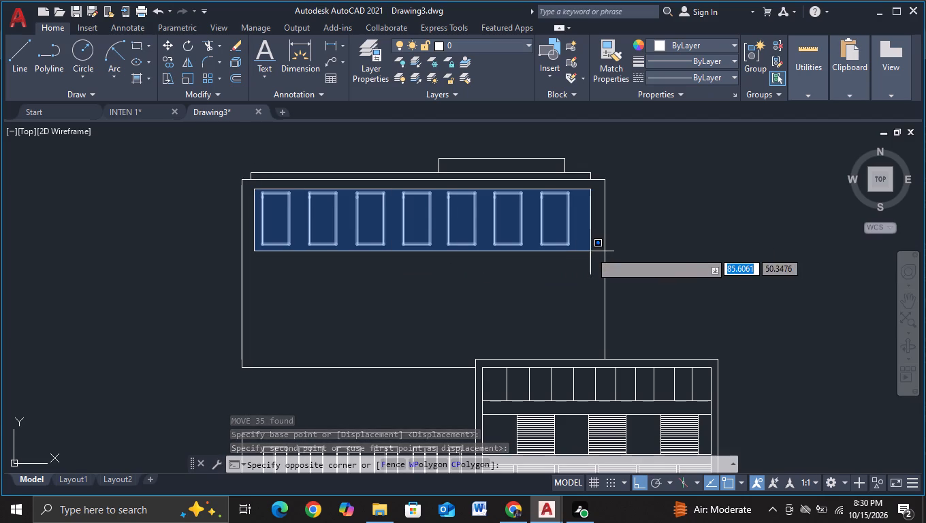
click(590, 251)
key(m)
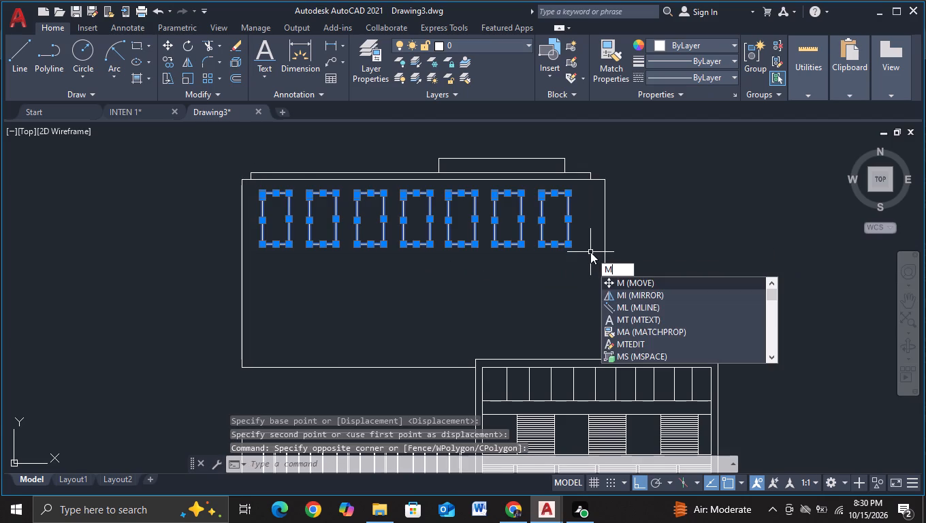
key(F3)
click(633, 284)
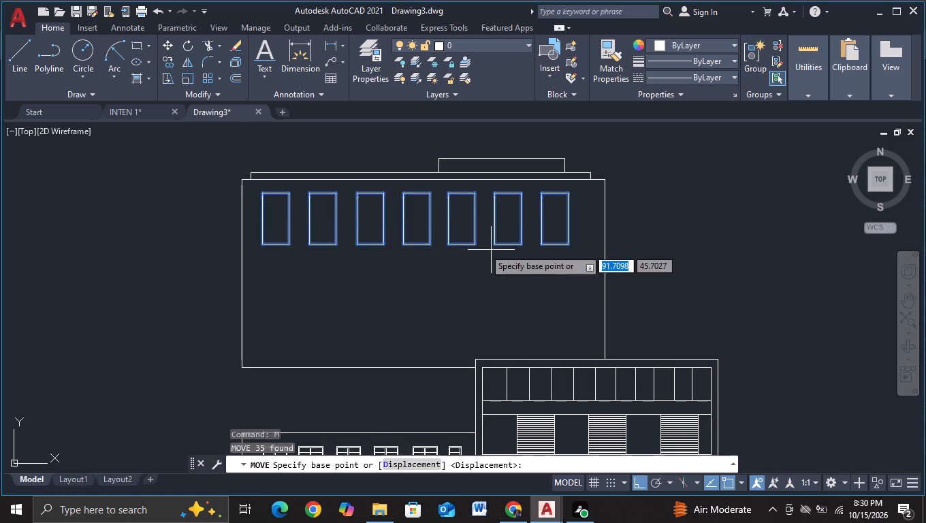
click(424, 229)
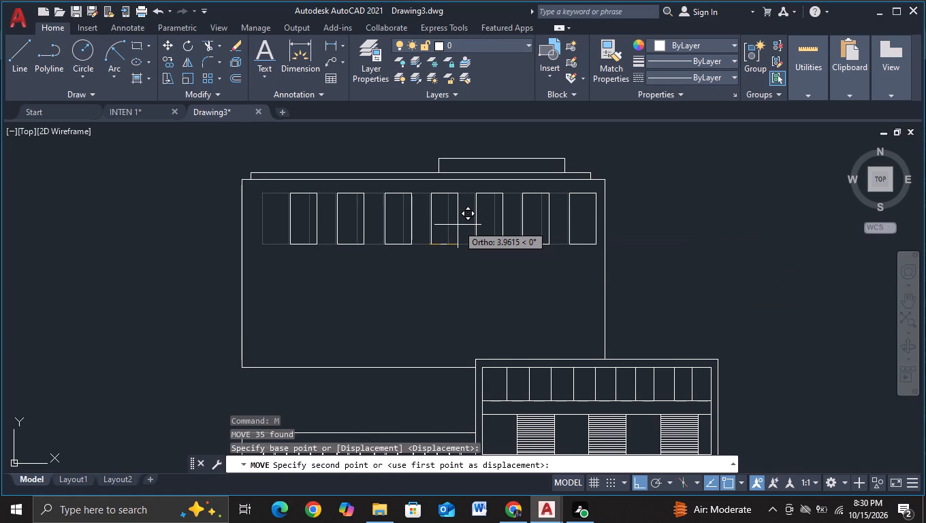
key(F3)
key(F3)
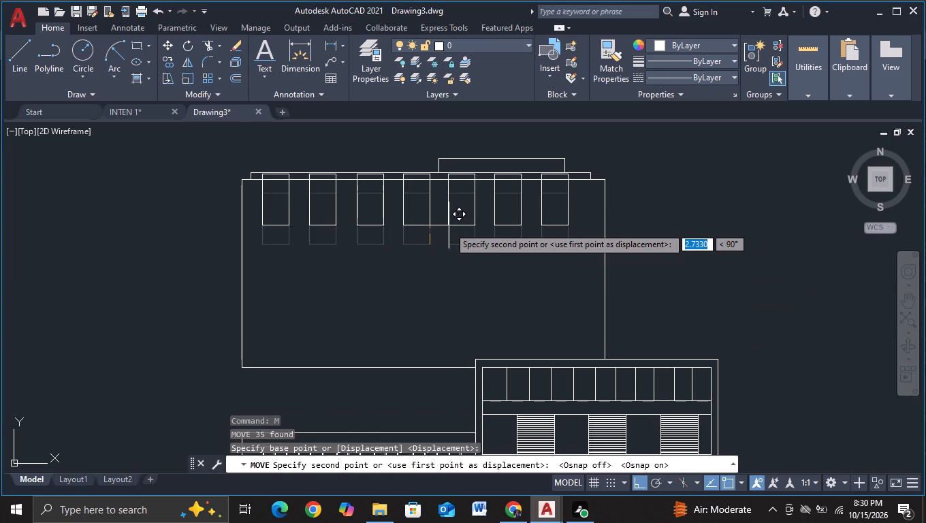
key(F3)
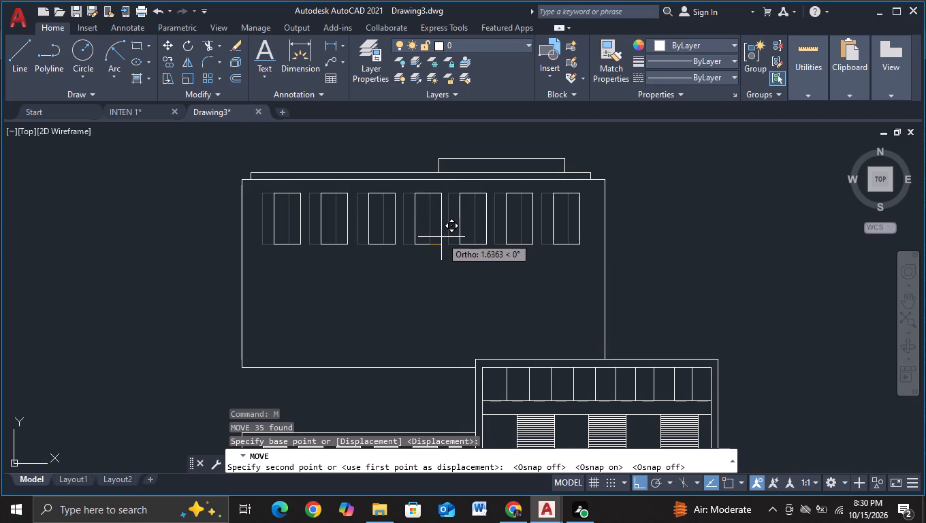
scroll(441, 237, up, 2)
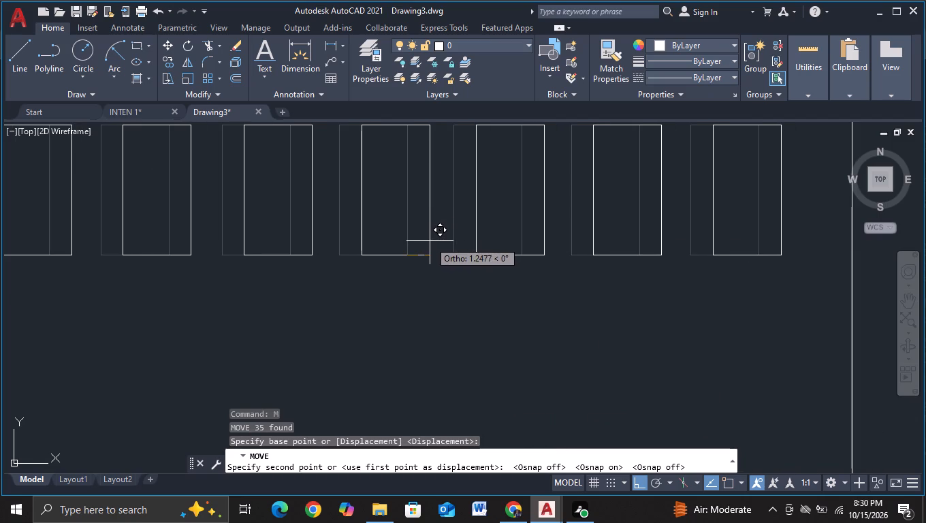
click(430, 241)
scroll(430, 241, down, 3)
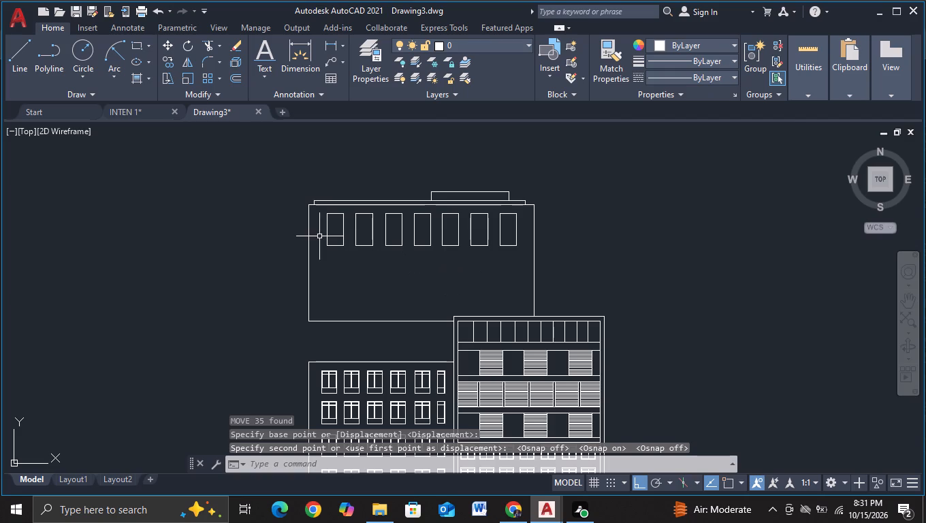
Copy the row of seven windows straight down about 11 to form a second row in the upper volume.
scroll(321, 235, up, 2)
click(321, 172)
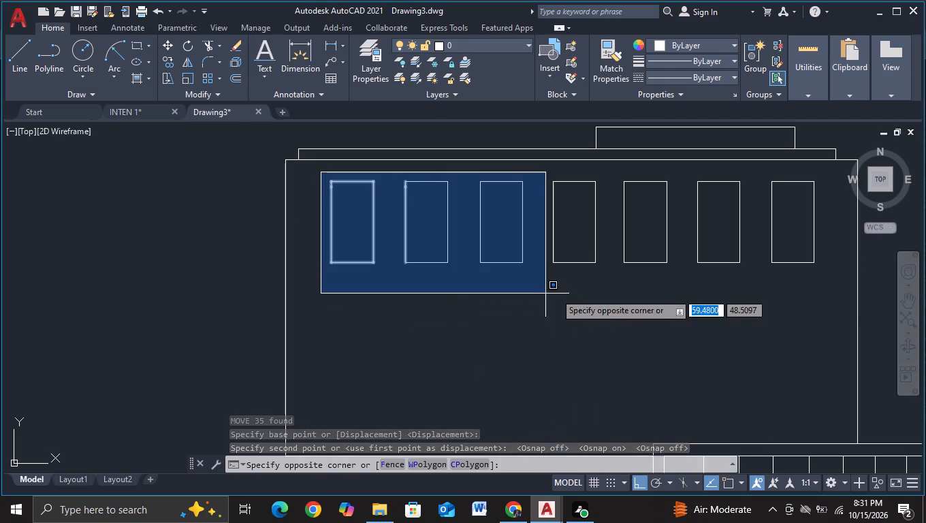
click(820, 288)
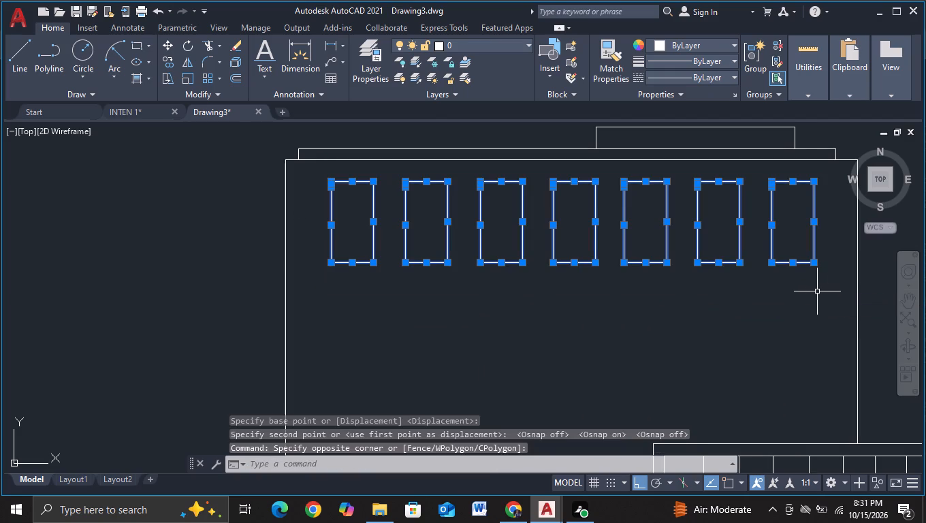
key(c)
click(758, 335)
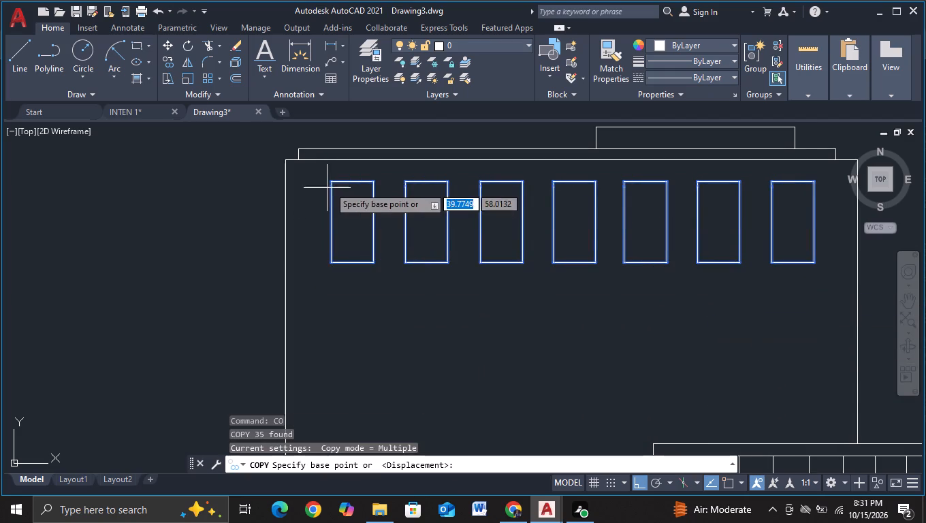
click(415, 204)
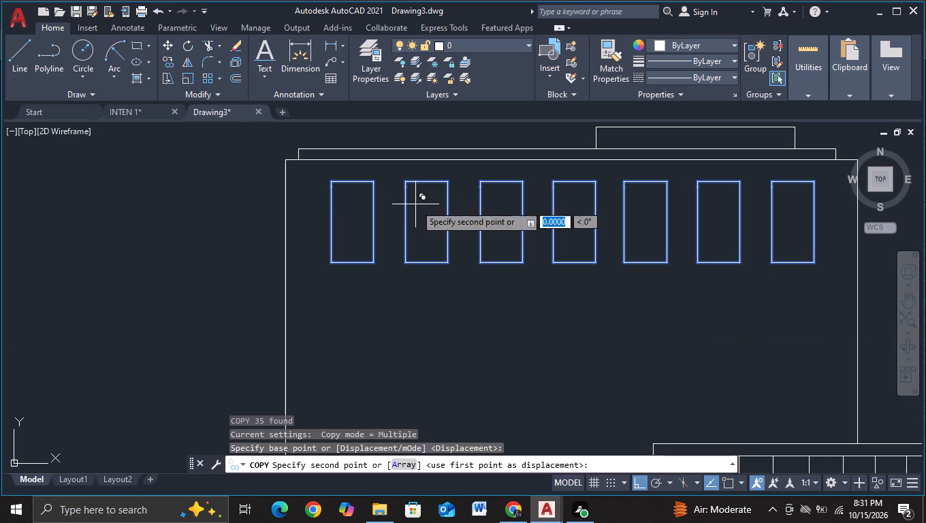
middle_drag(437, 314, 442, 243)
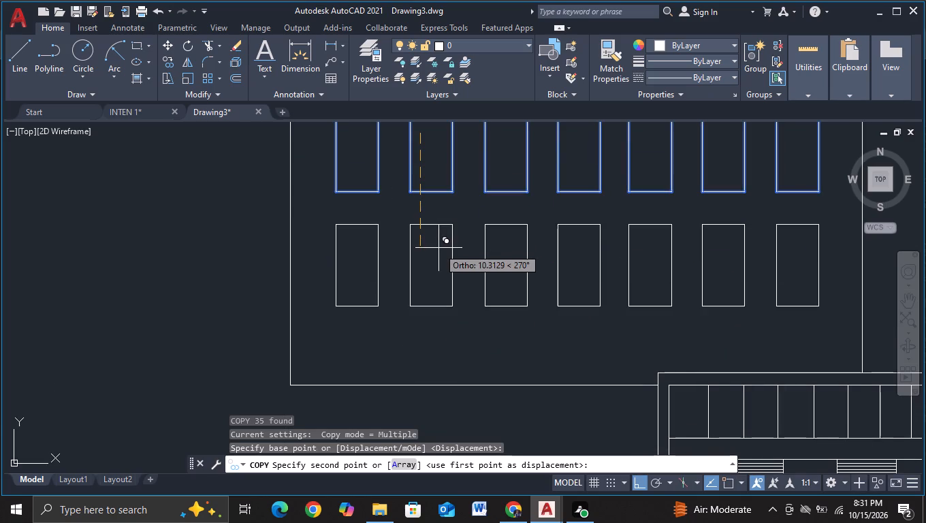
click(441, 254)
key(Escape)
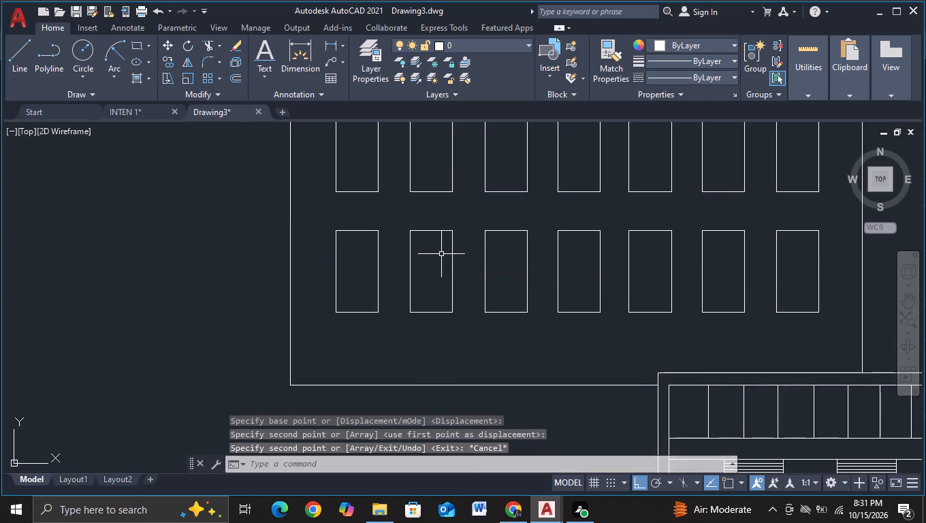
Move both window rows straight down about 2 within the upper volume.
scroll(441, 254, down, 3)
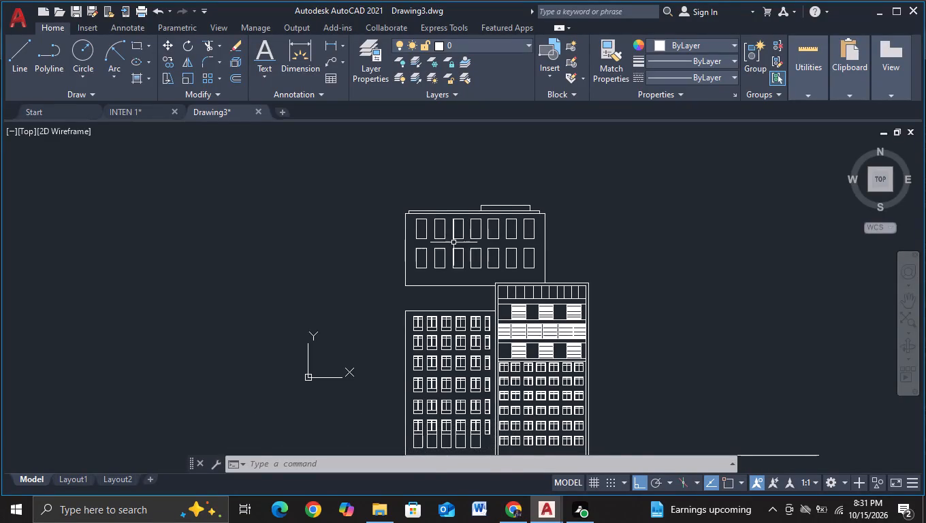
scroll(451, 244, up, 1)
scroll(381, 211, up, 2)
click(397, 183)
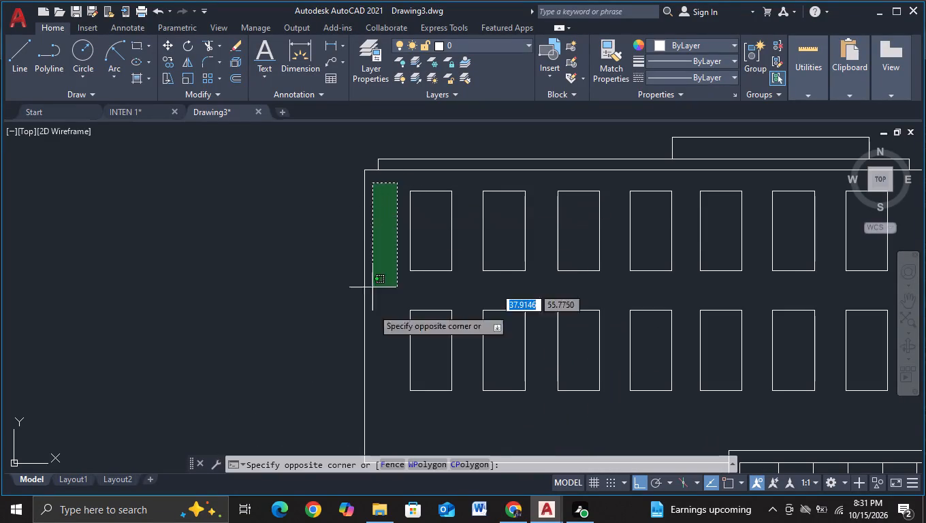
scroll(507, 411, down, 2)
middle_drag(525, 409, 375, 381)
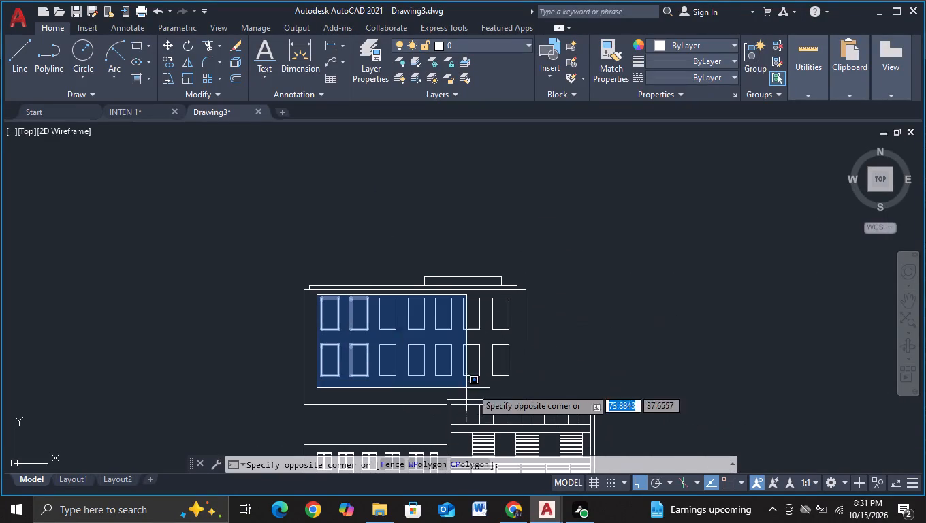
click(513, 382)
key(m)
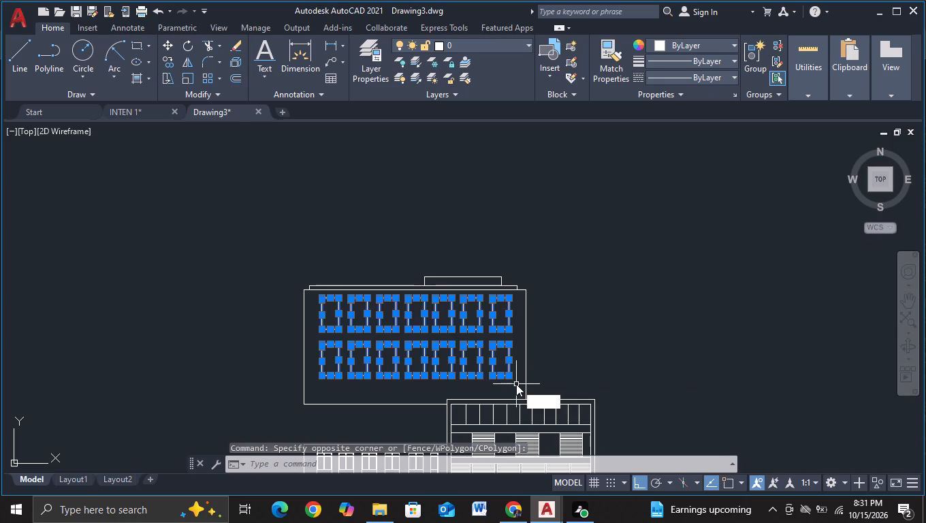
click(548, 416)
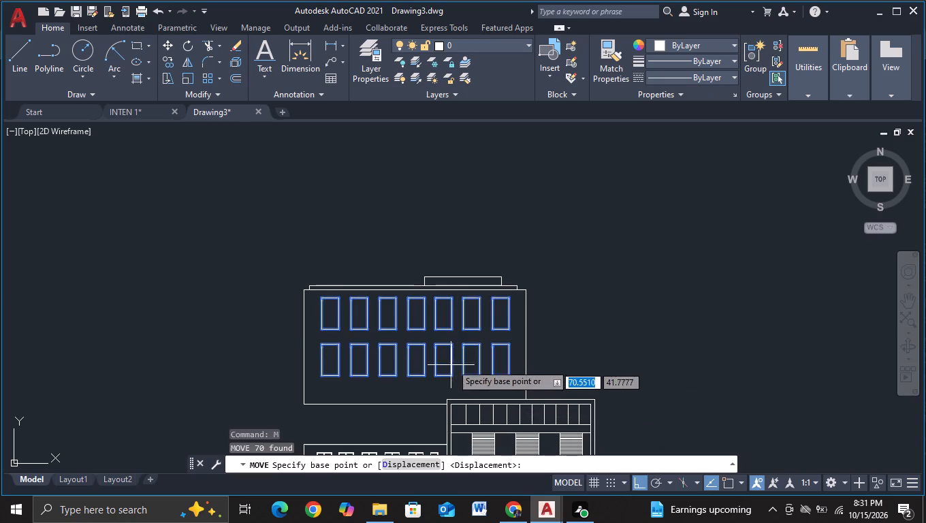
click(449, 343)
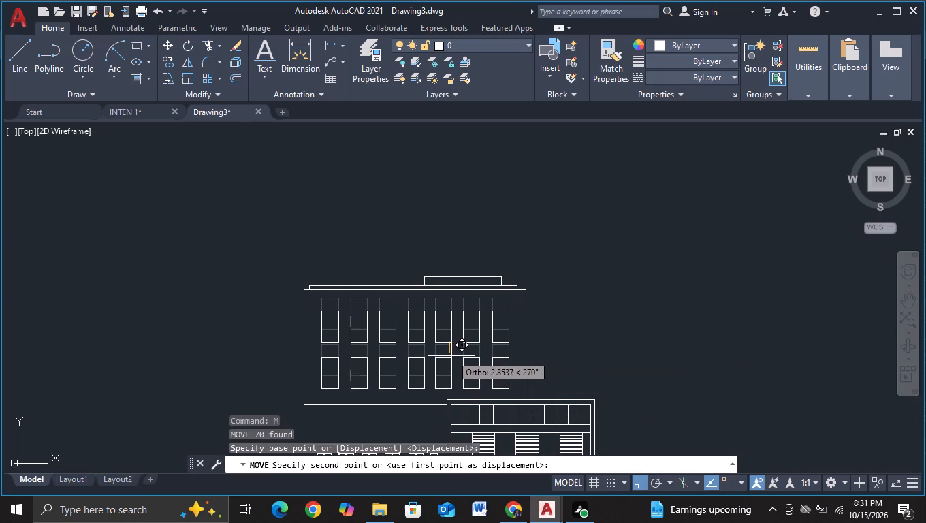
click(451, 352)
Move both window rows down a further 0.8 or so within the upper volume.
scroll(534, 343, down, 1)
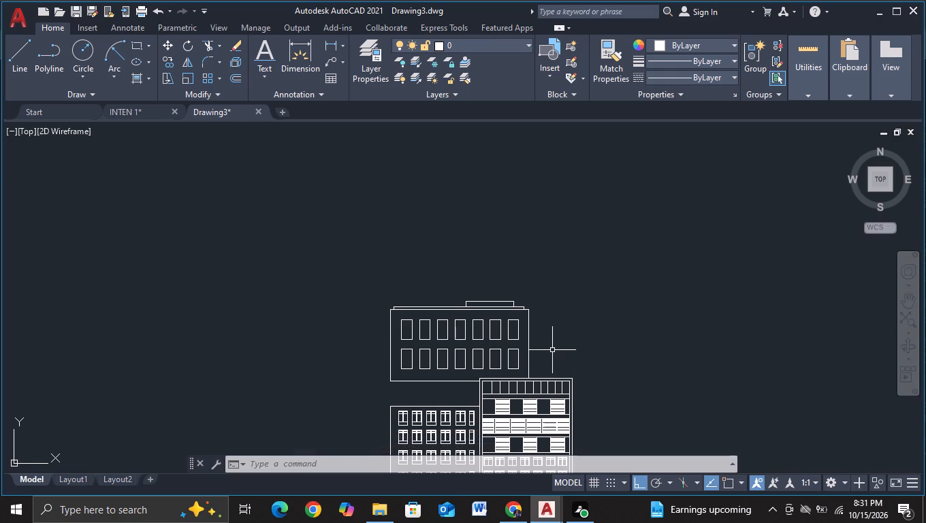
scroll(406, 347, up, 1)
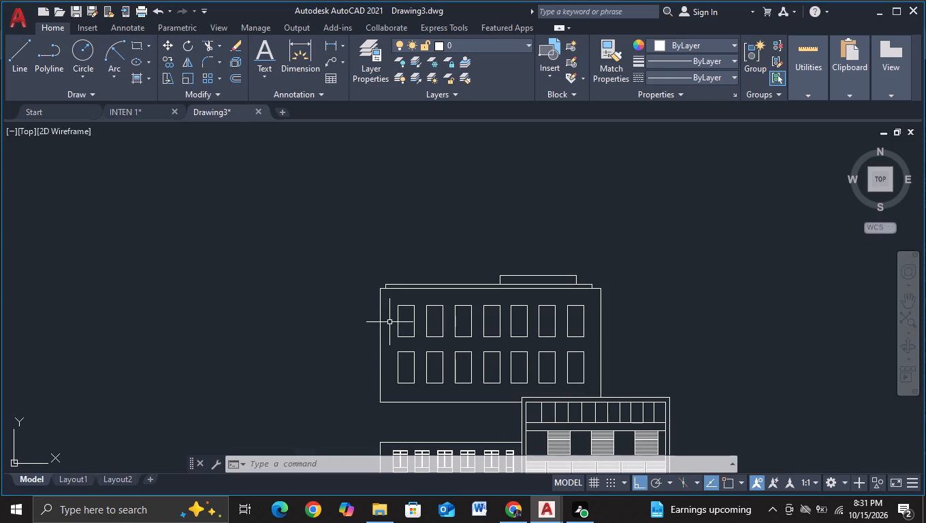
click(394, 300)
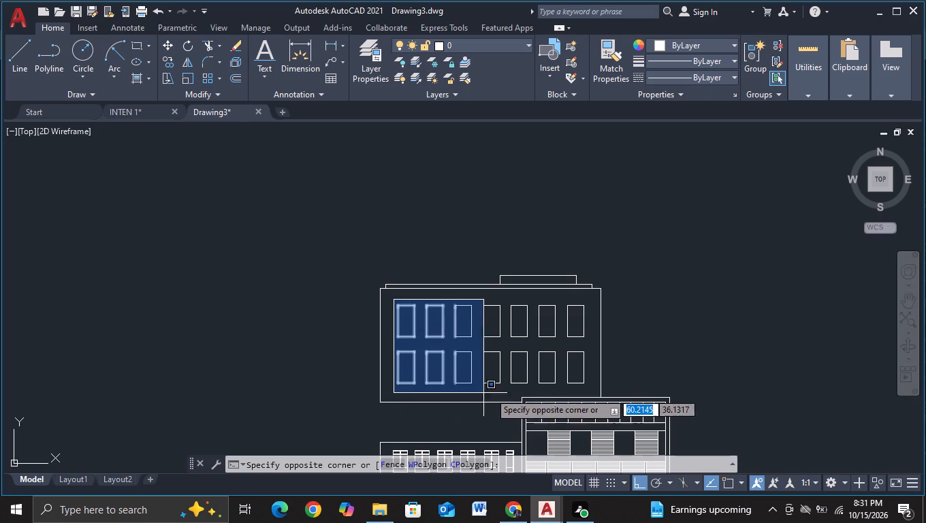
click(588, 388)
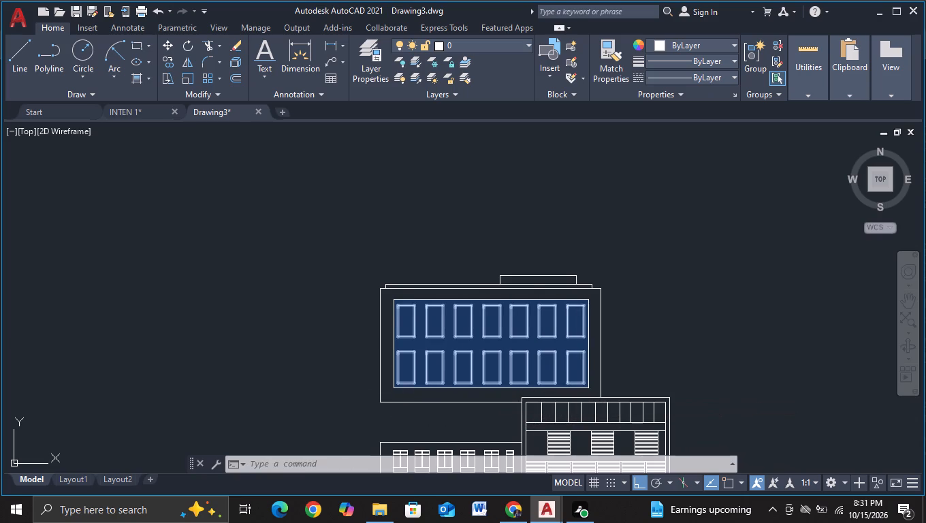
key(m)
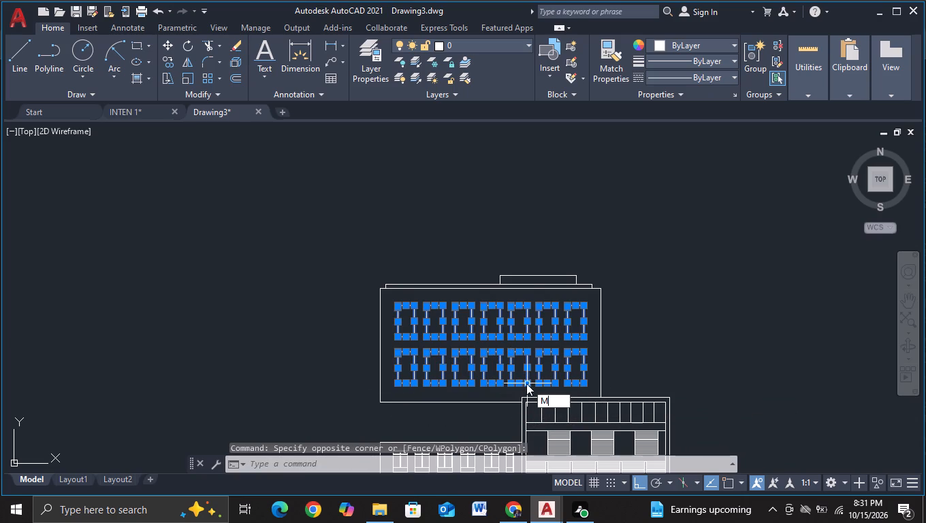
click(559, 415)
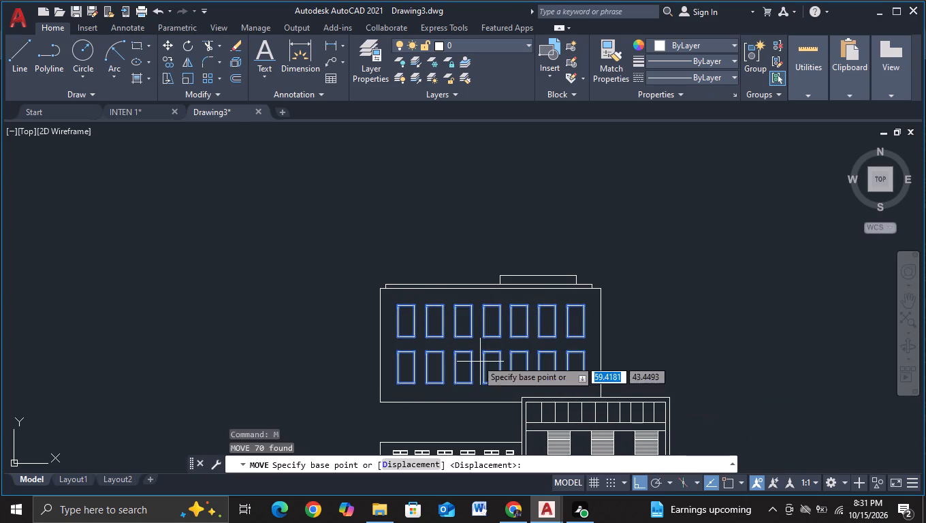
click(478, 332)
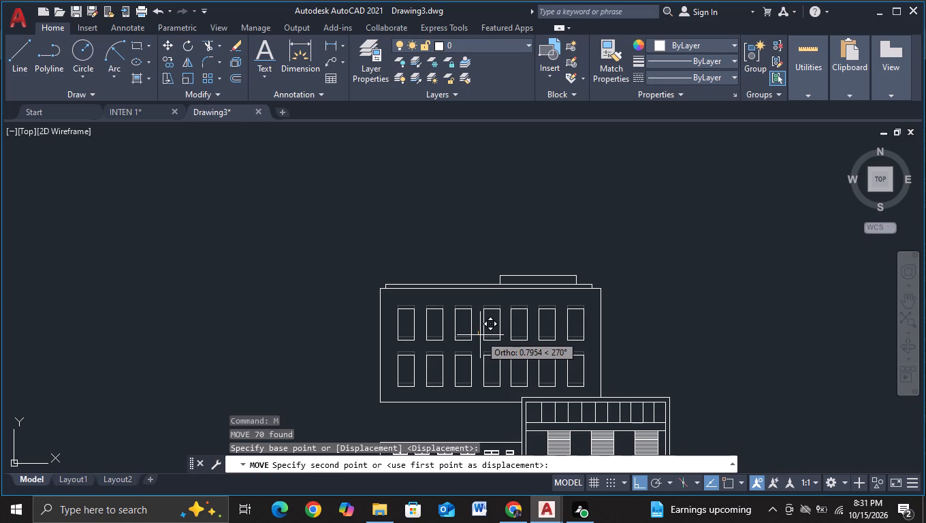
click(480, 335)
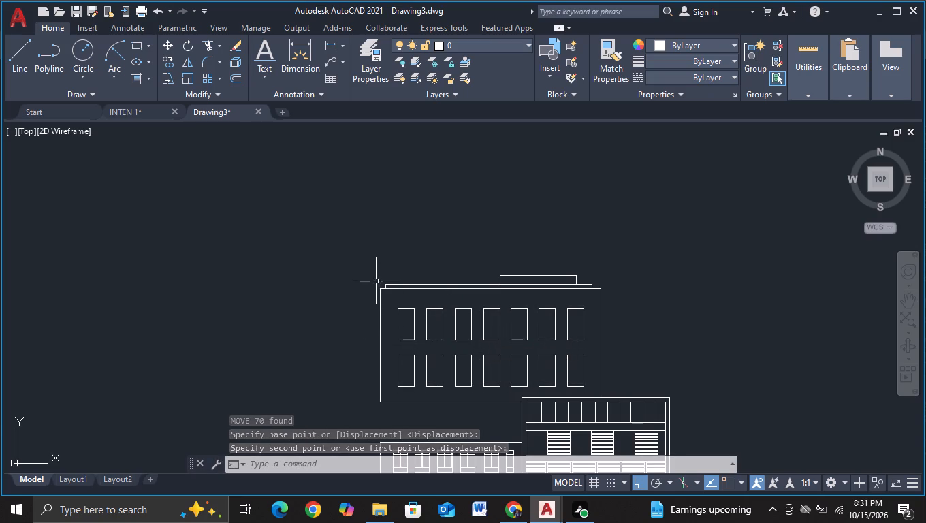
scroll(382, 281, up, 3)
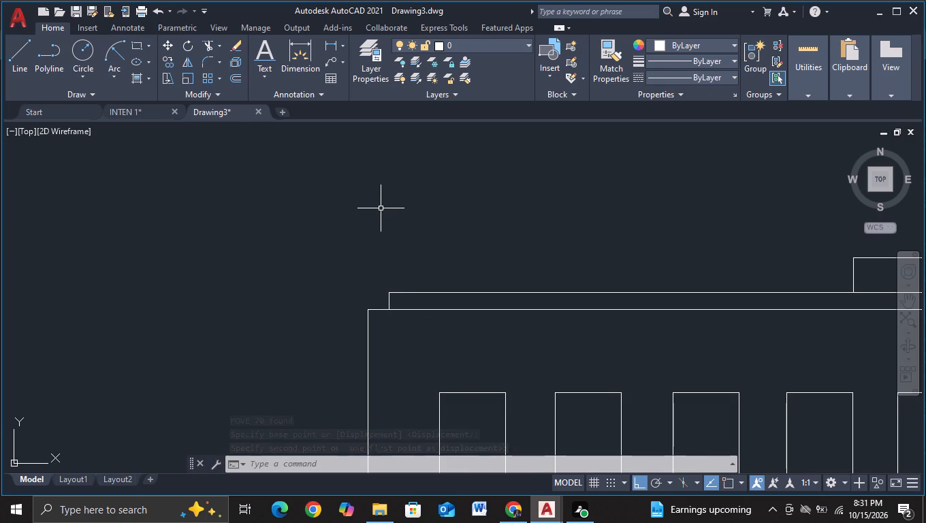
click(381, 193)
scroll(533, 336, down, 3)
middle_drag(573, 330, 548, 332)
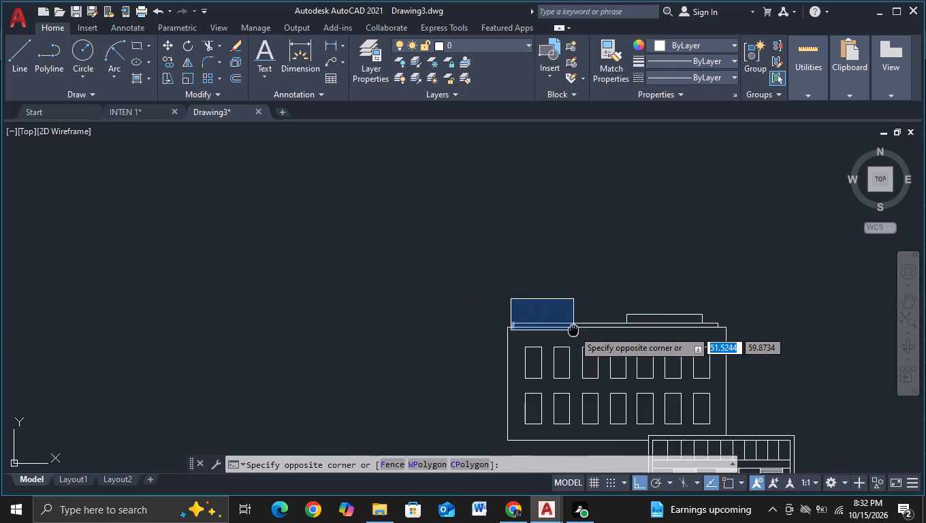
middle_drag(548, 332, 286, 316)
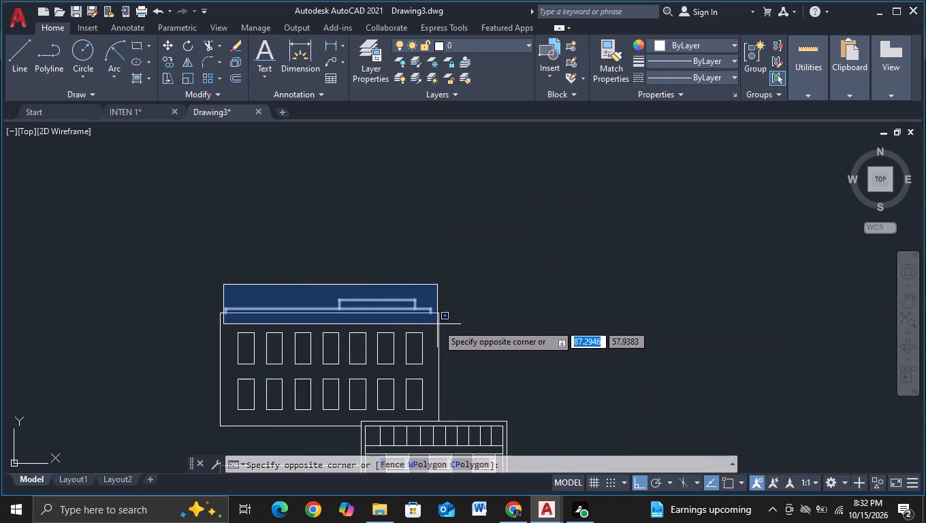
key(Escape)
Move the upper volume's top edge and the stepped rooftop outlines straight down about 2.7.
click(212, 278)
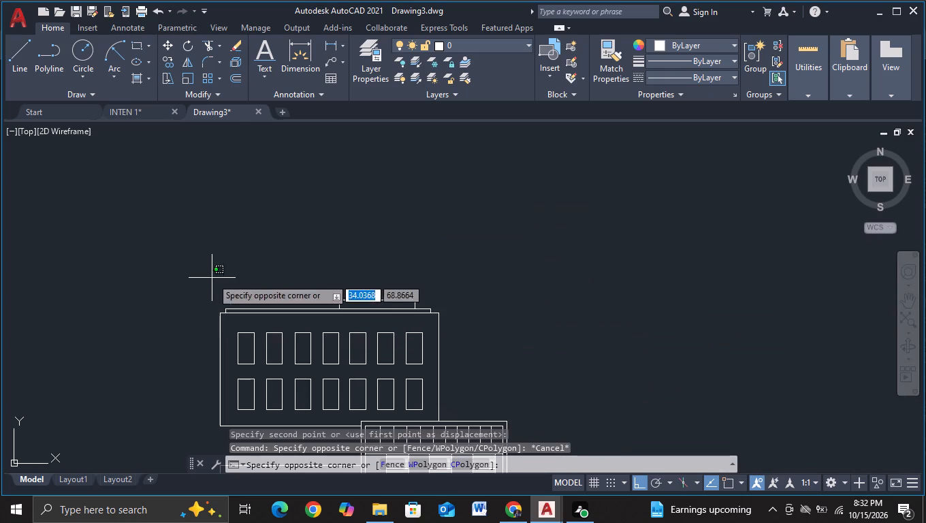
click(452, 328)
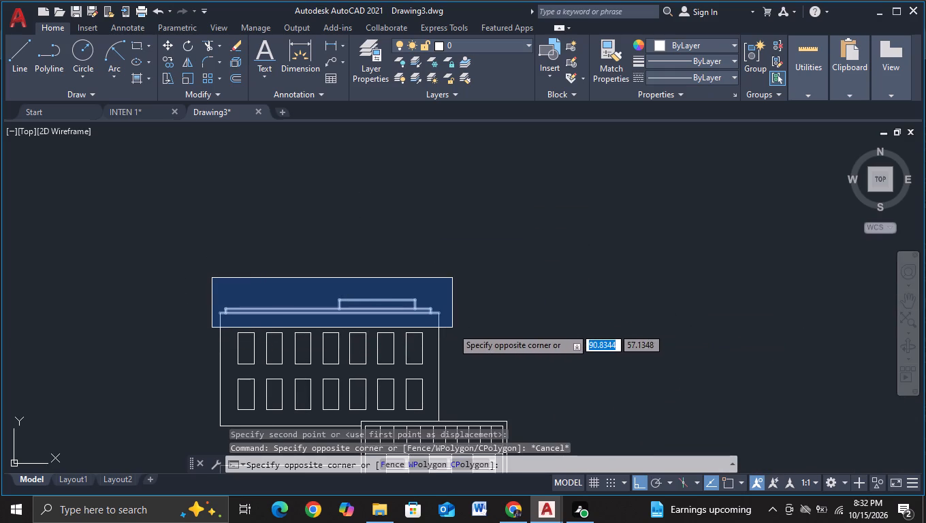
key(m)
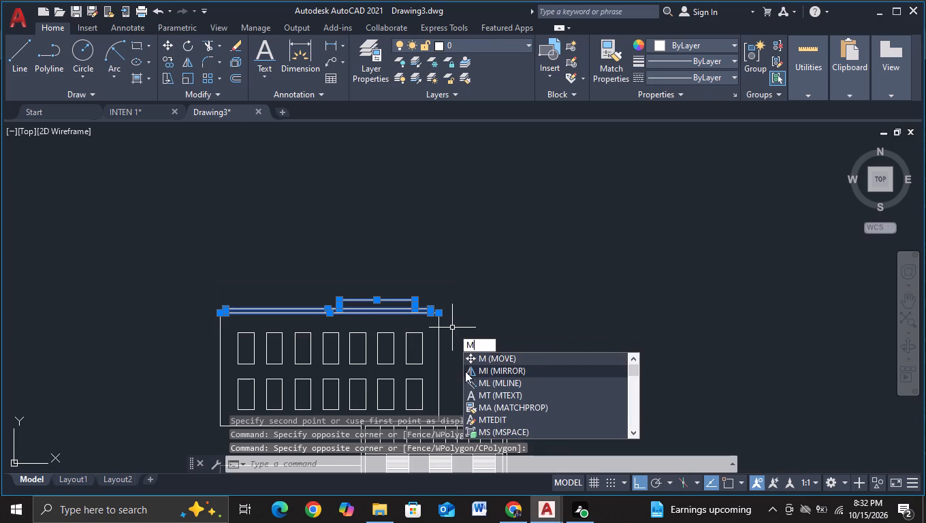
click(476, 363)
click(355, 311)
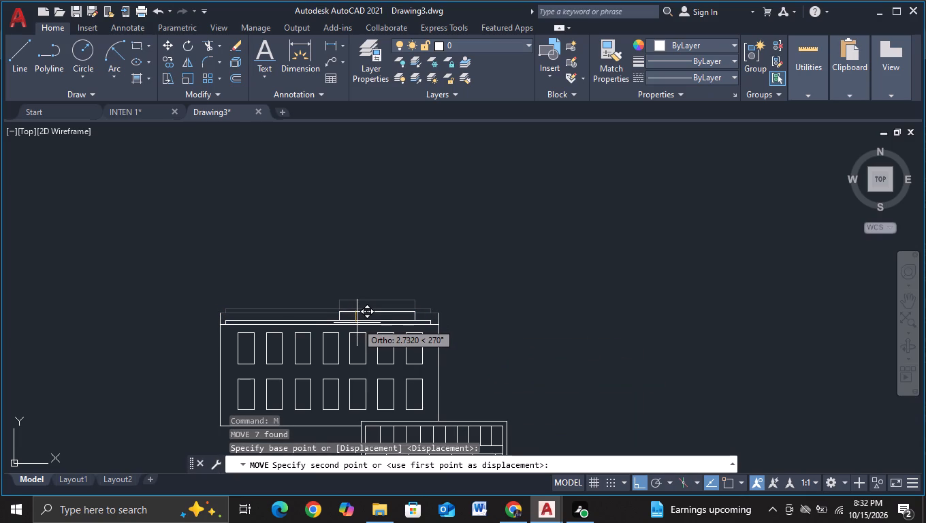
click(357, 323)
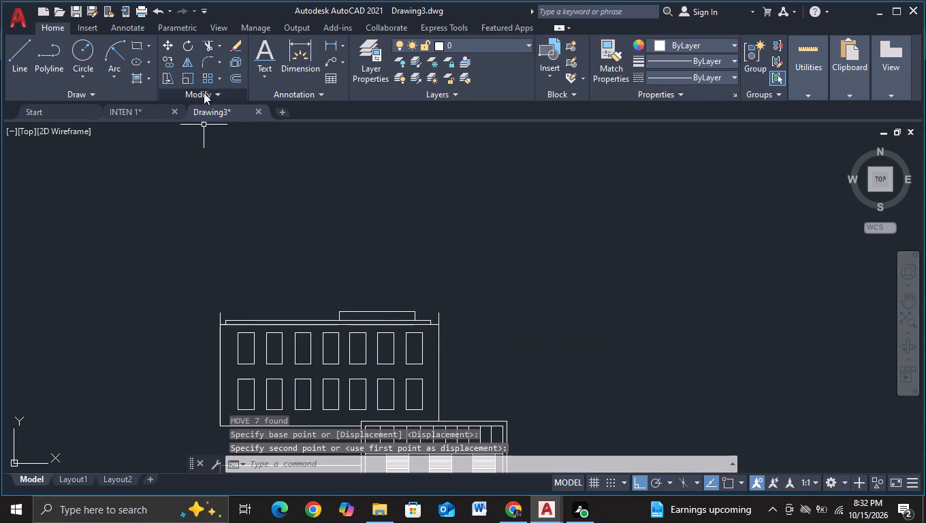
Trim both side walls of the upper volume where they project above its lowered top edge.
click(208, 44)
scroll(251, 283, up, 2)
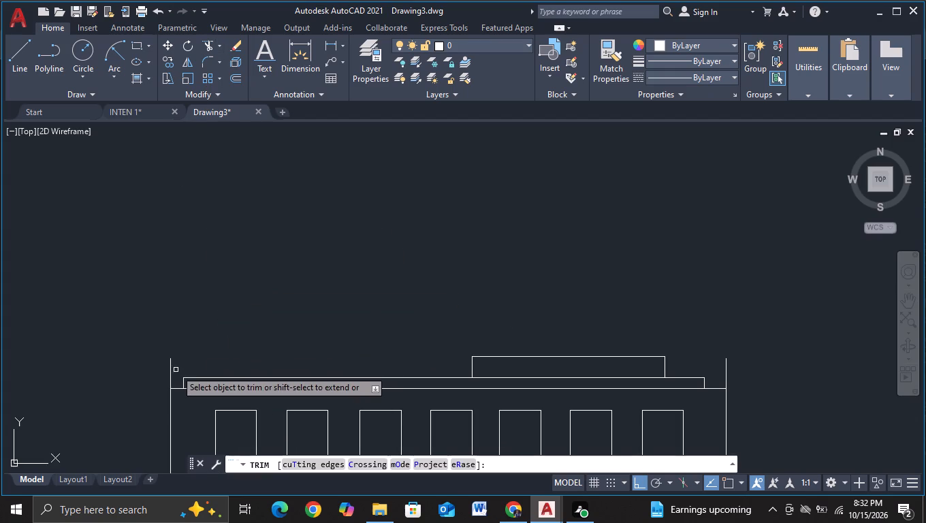
drag(178, 366, 134, 369)
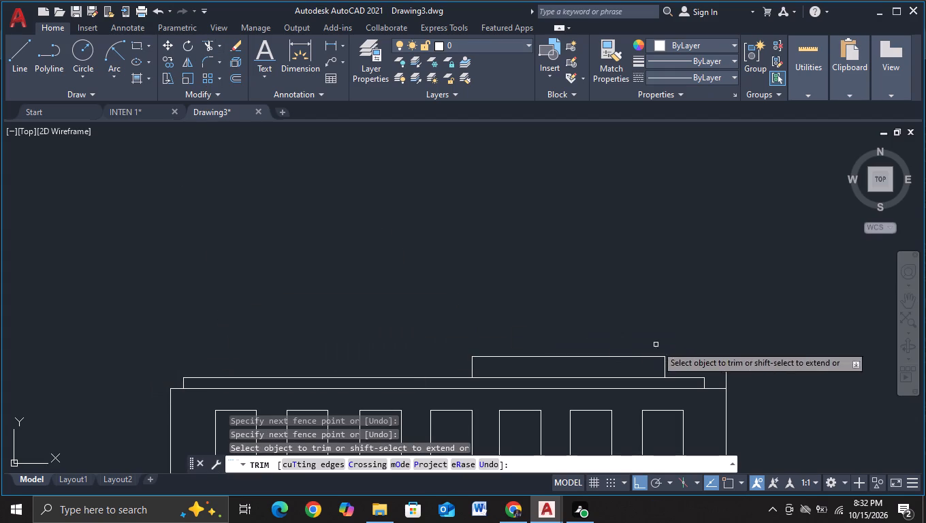
drag(714, 375, 745, 375)
key(Escape)
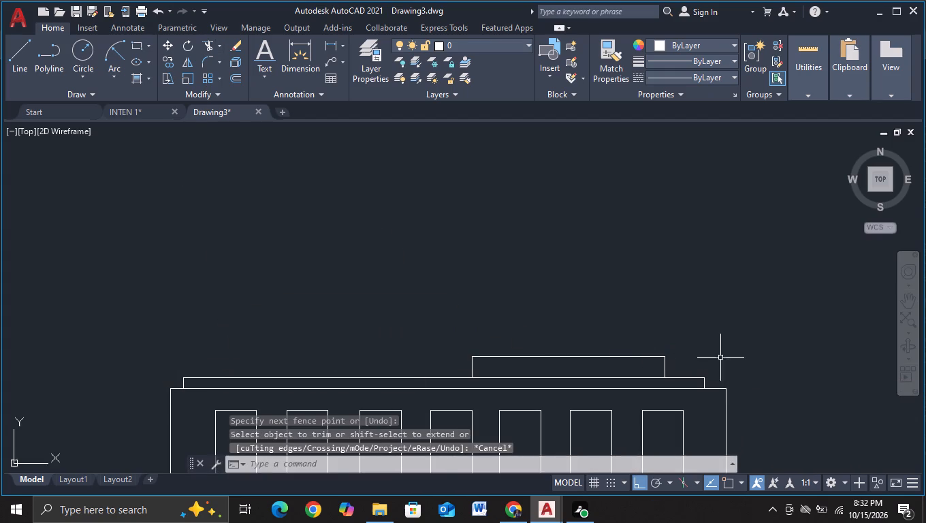
With object snap on, draw a narrow column outline near the left end, spanning the gap between the upper volume and the lower left block.
scroll(712, 351, down, 2)
middle_drag(772, 386, 624, 274)
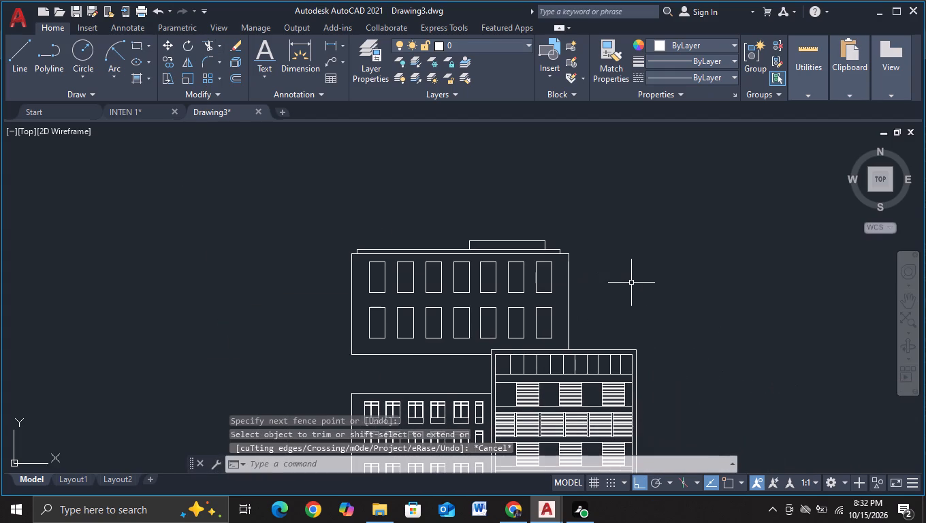
scroll(628, 283, down, 1)
middle_drag(643, 315, 618, 263)
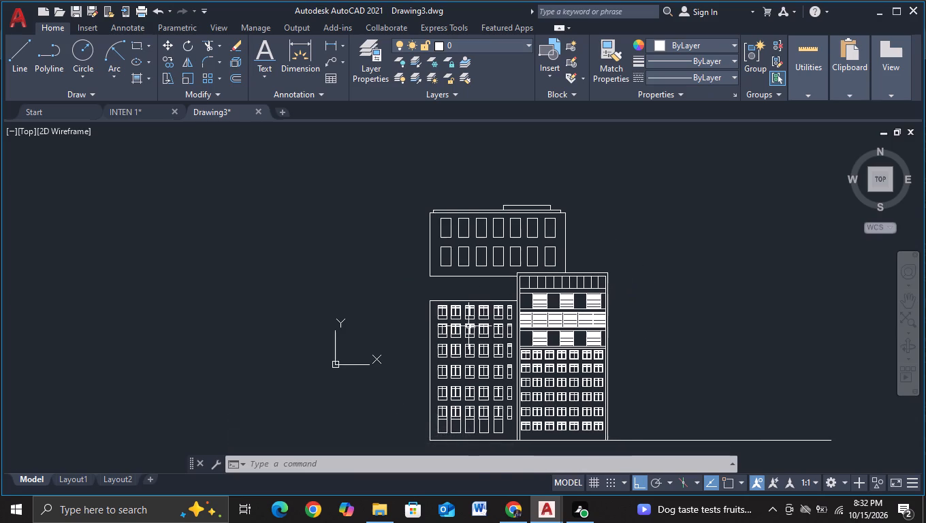
scroll(468, 326, up, 2)
middle_drag(435, 242, 441, 272)
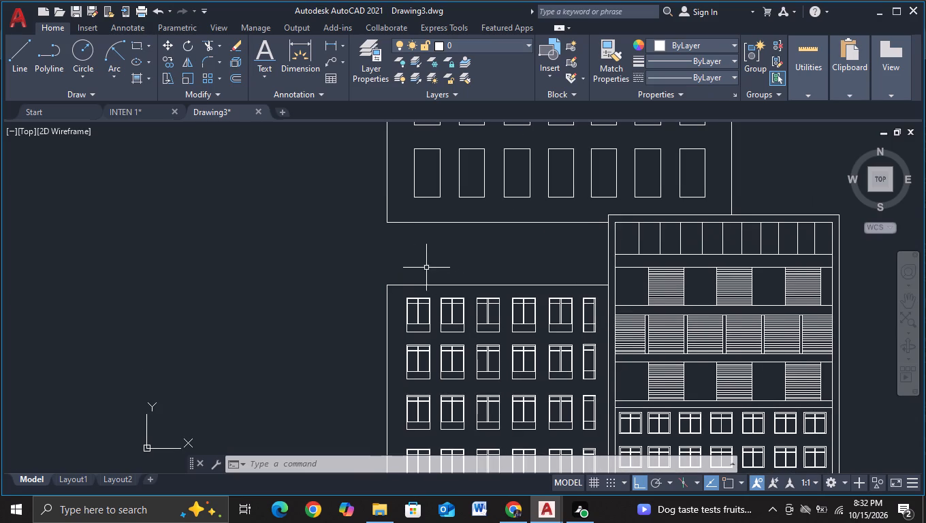
key(F3)
click(14, 78)
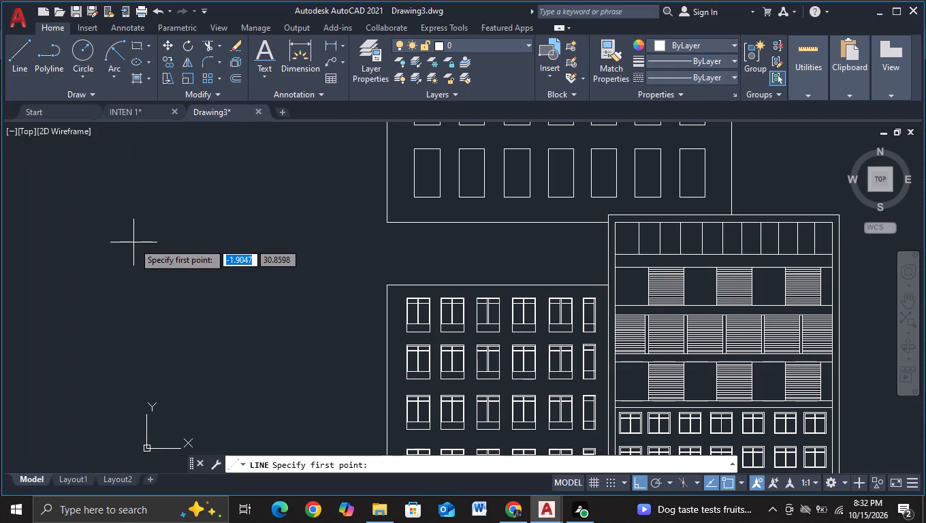
scroll(304, 300, up, 2)
middle_drag(442, 270, 378, 308)
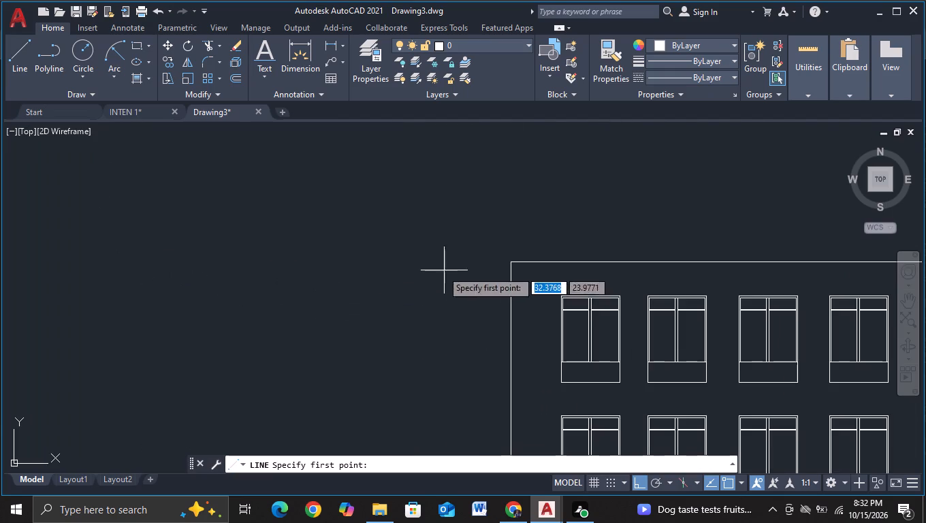
middle_drag(378, 308, 272, 381)
click(432, 190)
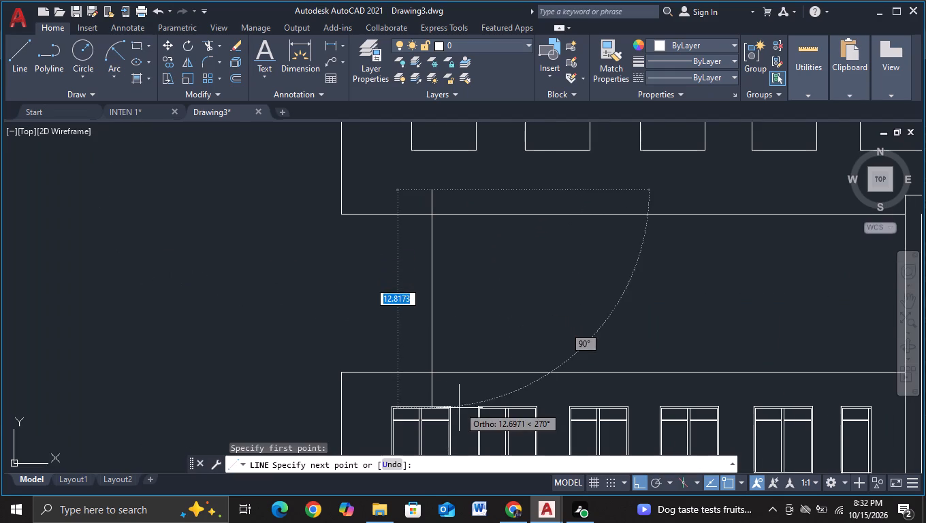
click(458, 387)
click(465, 385)
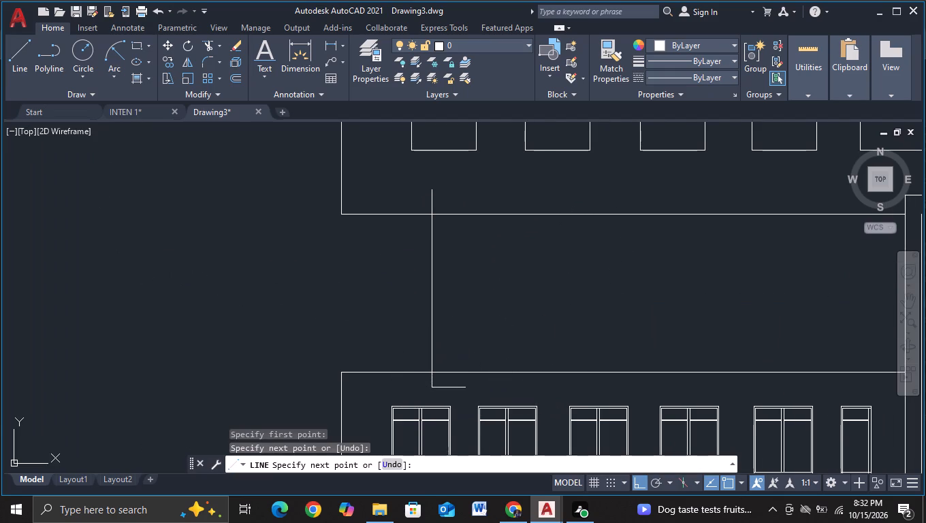
click(451, 188)
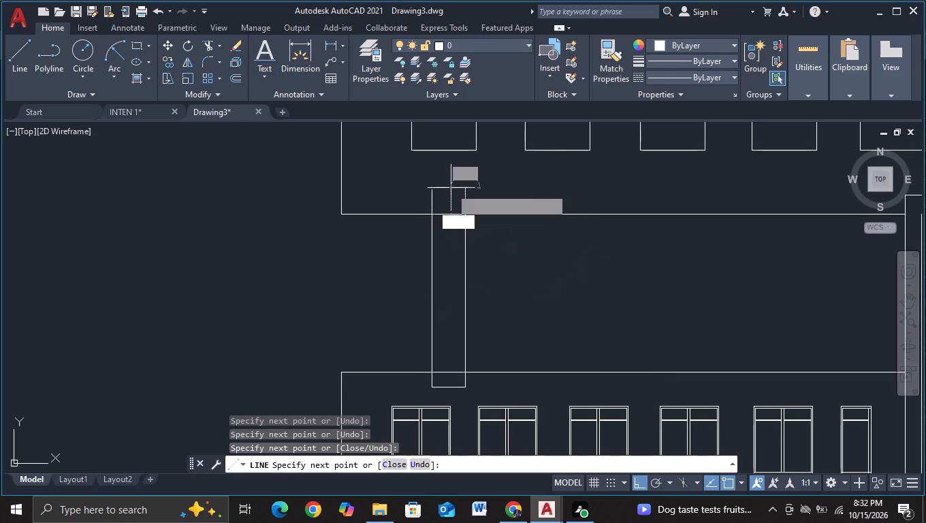
click(432, 188)
key(Escape)
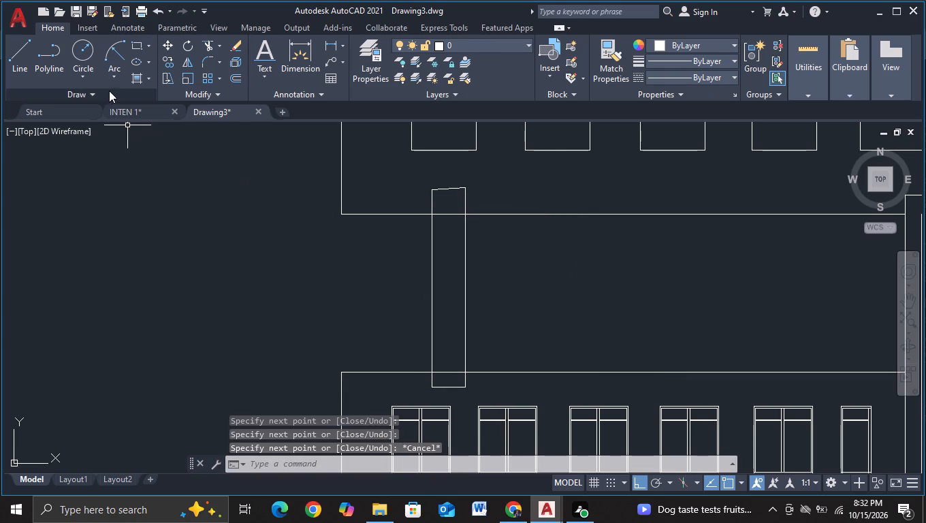
Trim the column outline's overshoots above the upper volume's bottom edge and below the lower left block's top edge.
click(206, 44)
drag(496, 200, 450, 183)
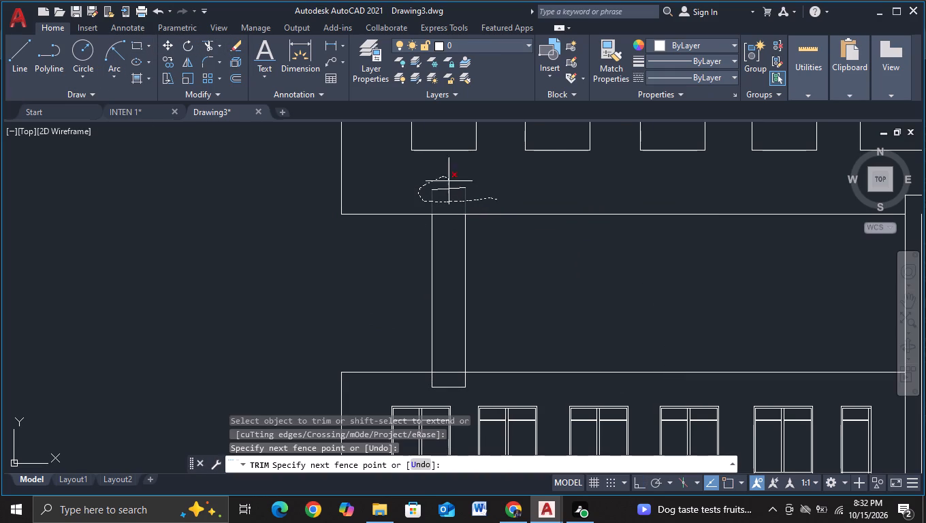
drag(450, 183, 452, 189)
drag(426, 386, 434, 381)
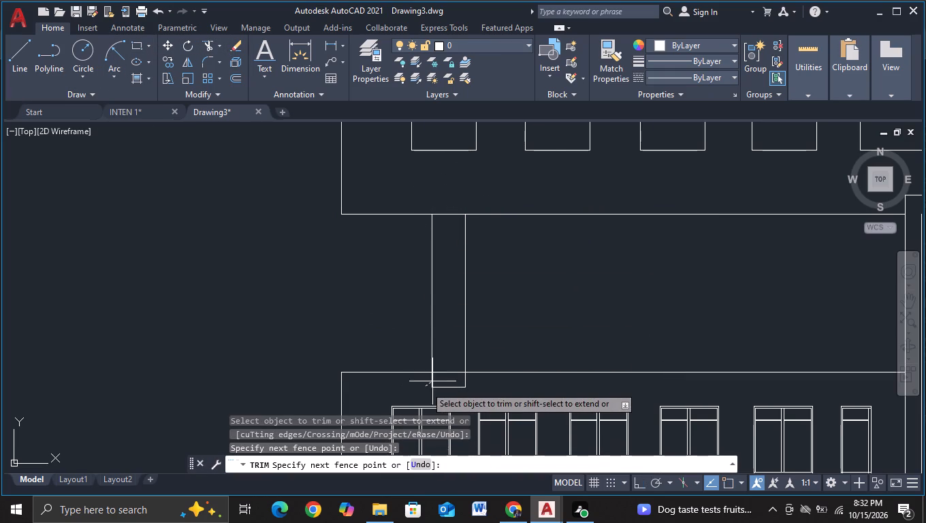
drag(434, 381, 438, 379)
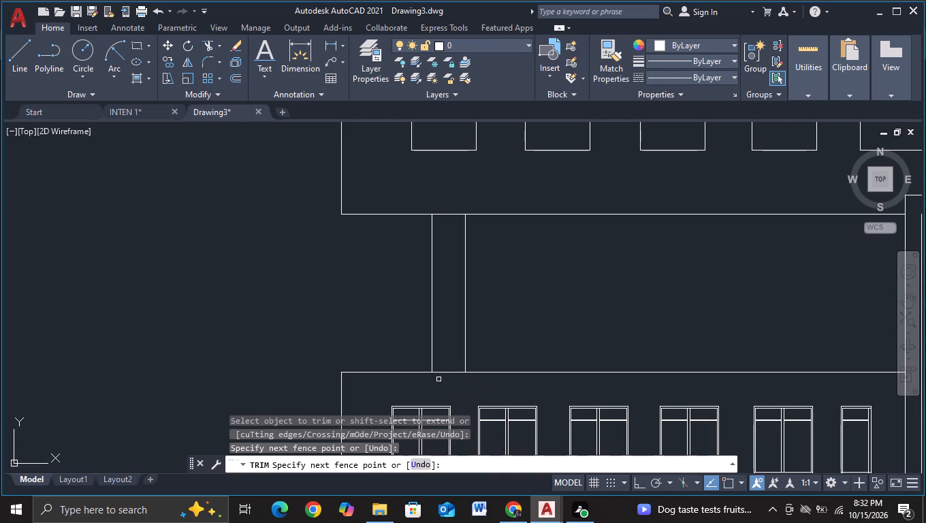
scroll(451, 386, down, 2)
middle_drag(507, 345, 370, 326)
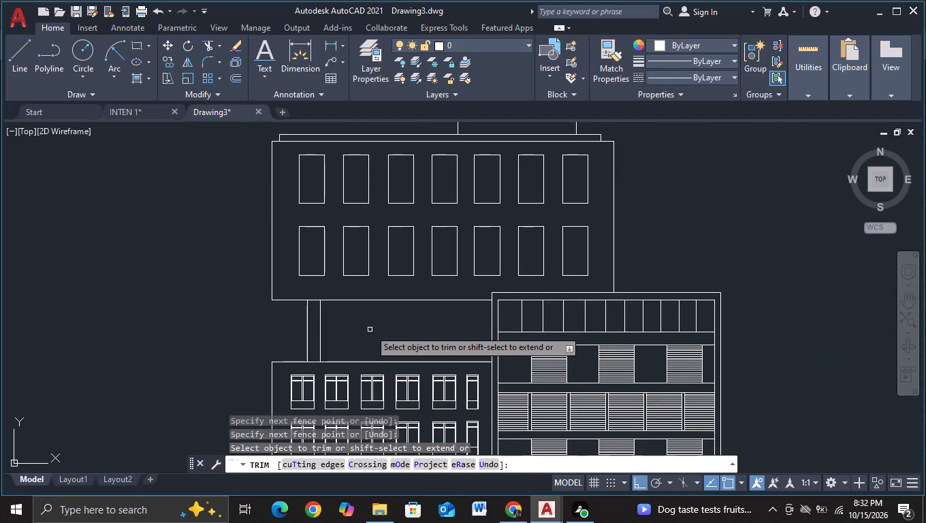
key(Escape)
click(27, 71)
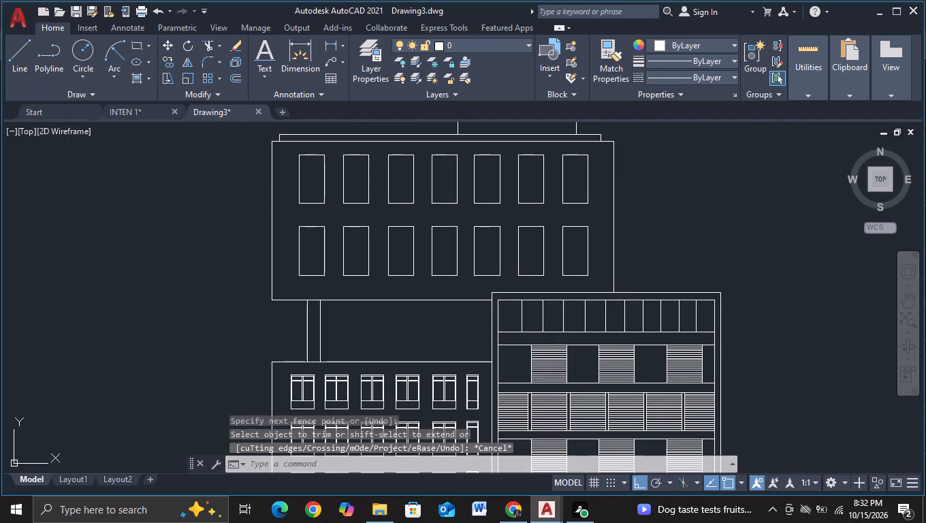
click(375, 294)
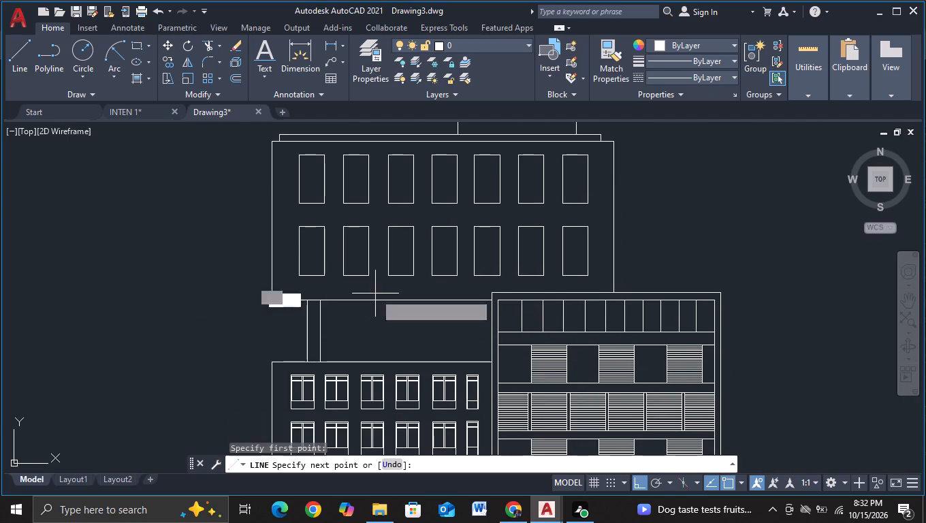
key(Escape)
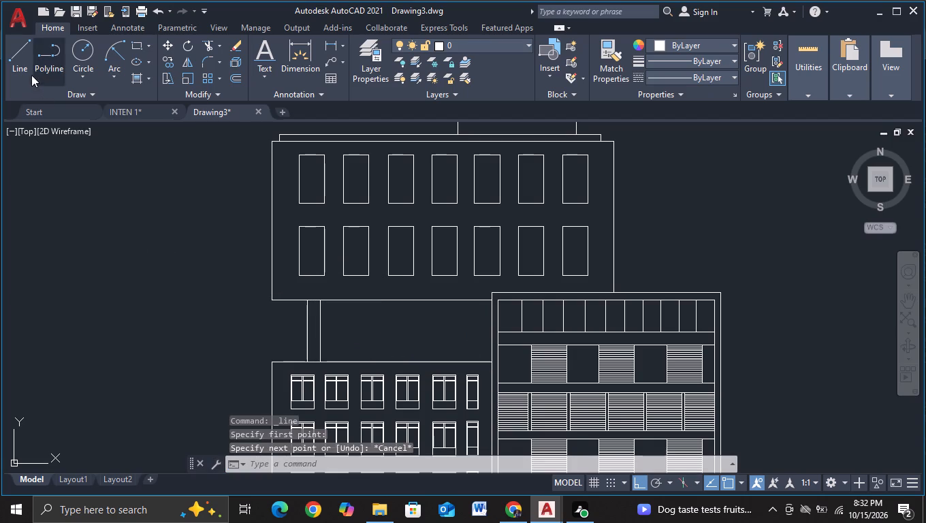
Draw a vertical line right of the column, crossing the upper volume's bottom edge and the lower left block's top edge.
click(29, 74)
scroll(432, 317, up, 2)
middle_drag(400, 340, 391, 272)
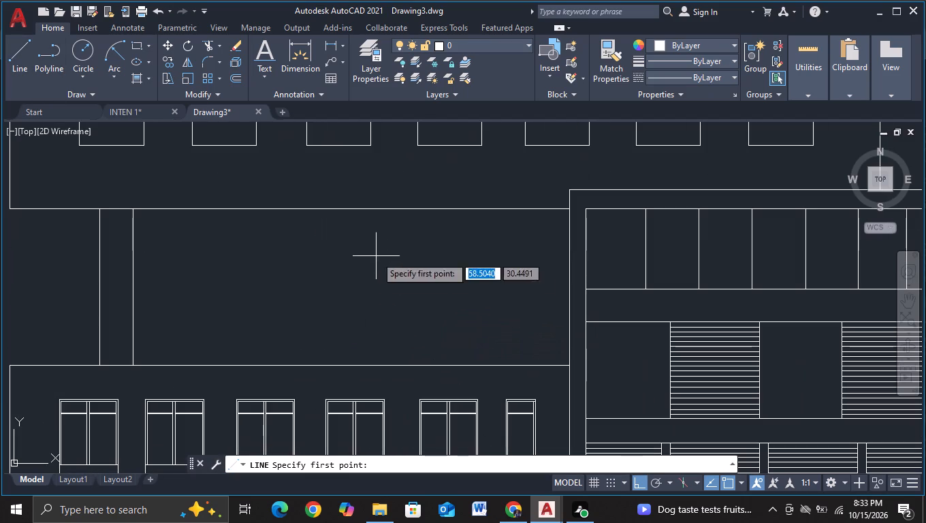
click(246, 189)
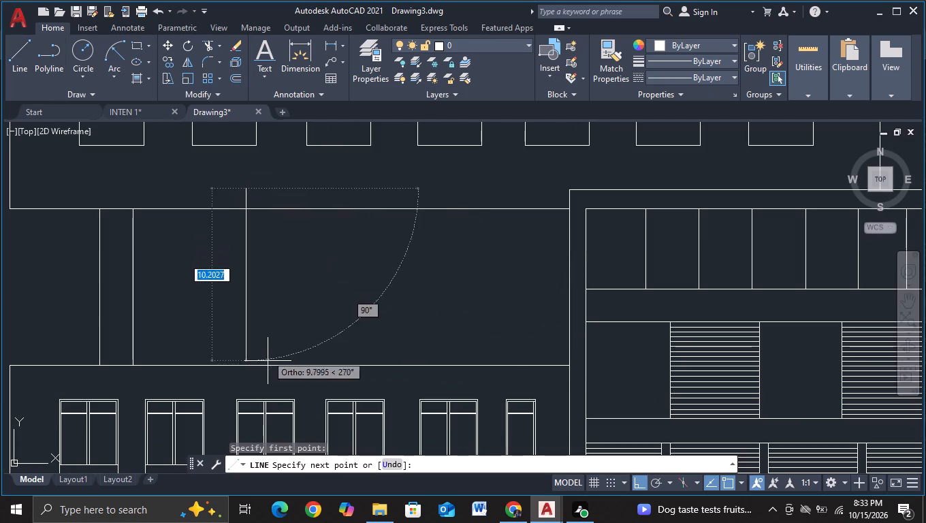
click(229, 378)
key(Escape)
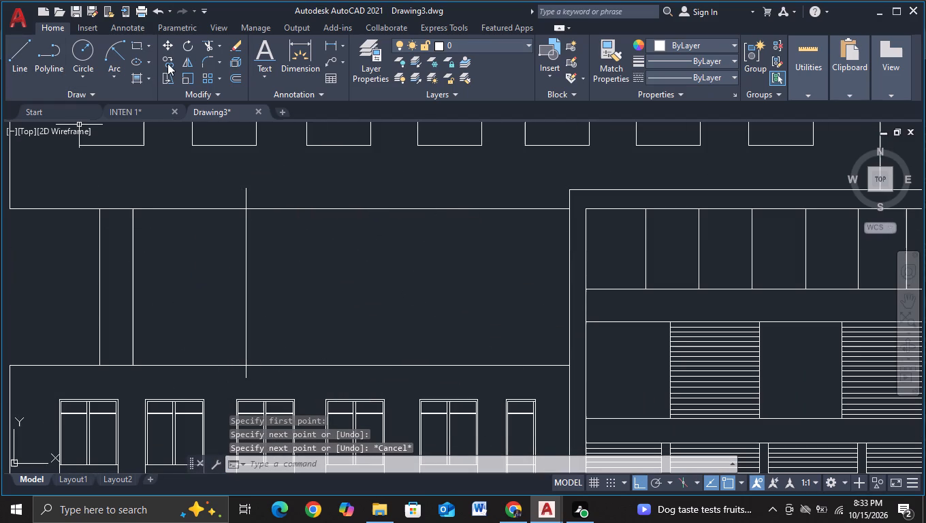
Trim the new vertical line's overshoots so it spans only the gap between the two blocks.
click(207, 42)
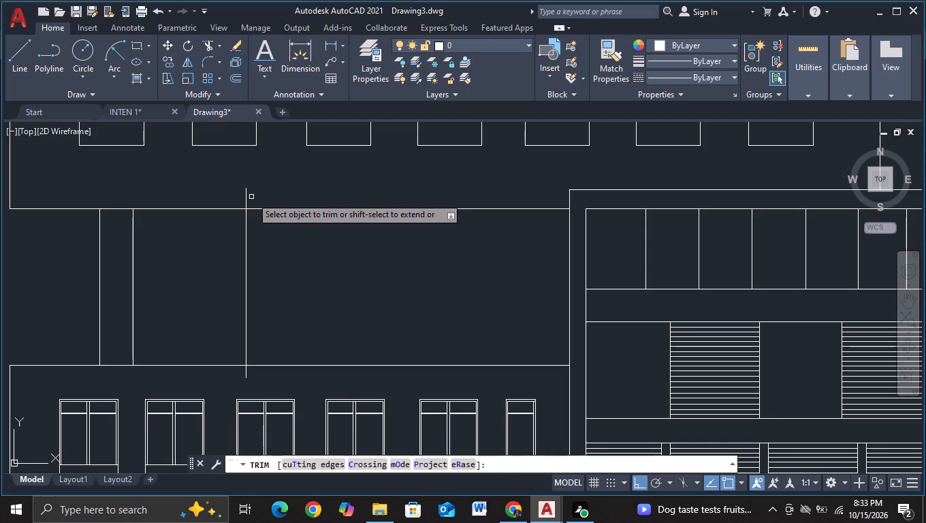
drag(240, 197, 259, 189)
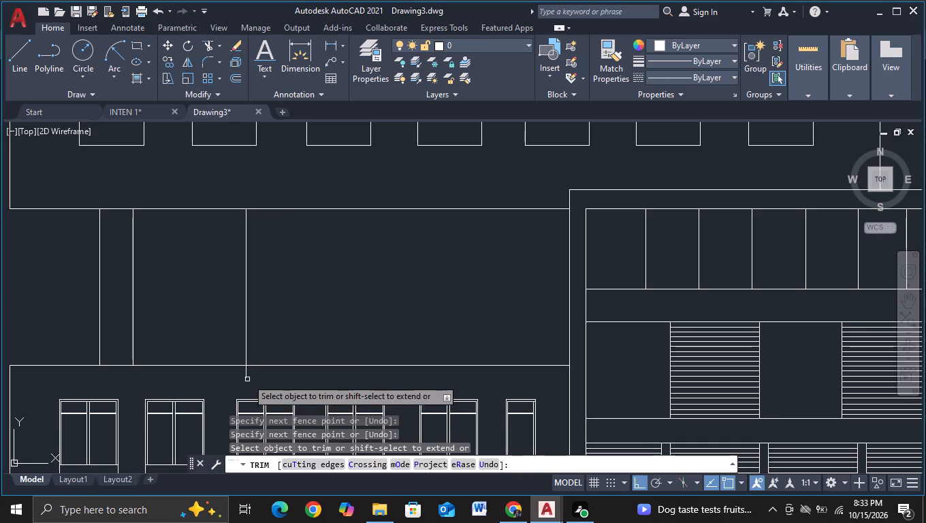
click(246, 375)
key(Escape)
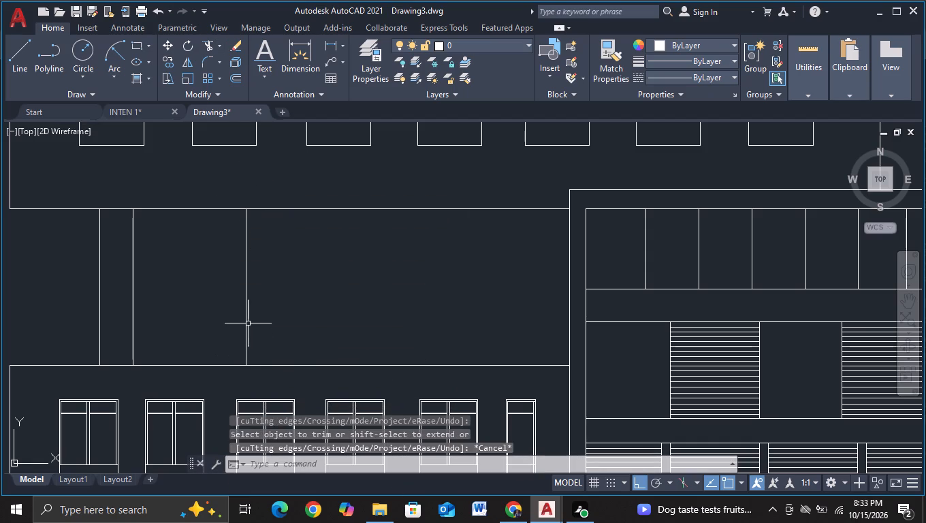
Copy the vertical divider line twice to its right within the gap, placing the farther copy about 13.2 units away.
click(247, 321)
key(c)
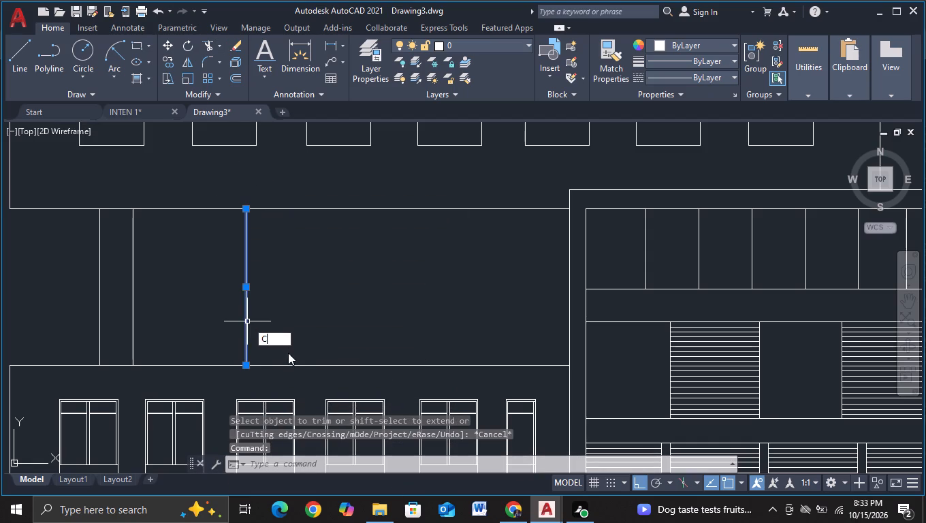
click(287, 364)
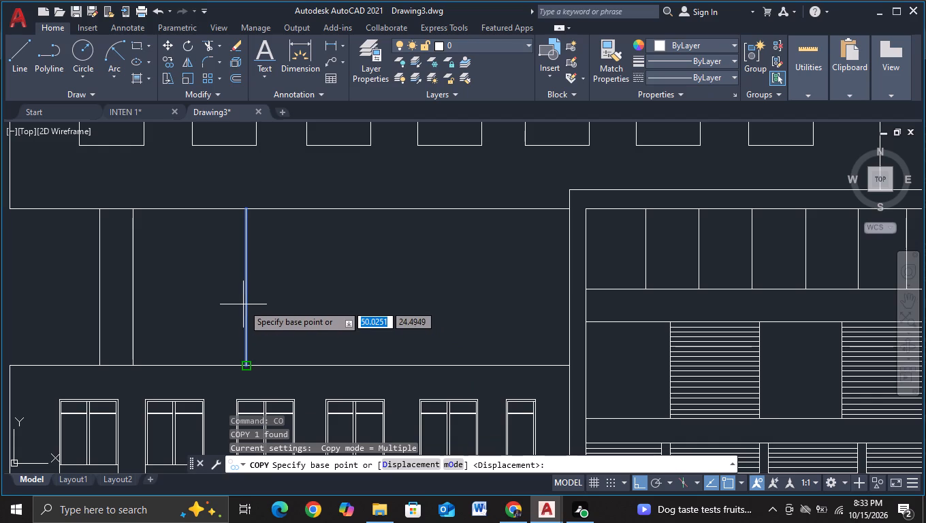
click(245, 300)
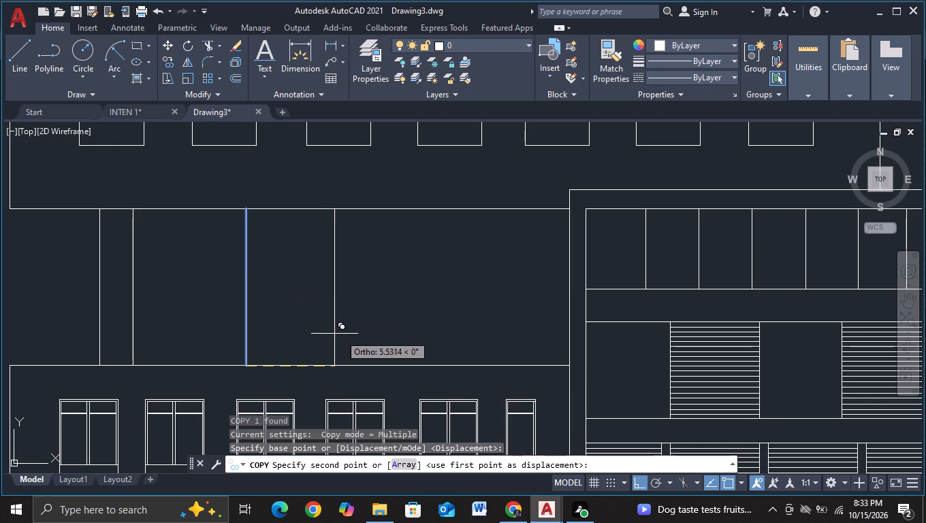
click(361, 332)
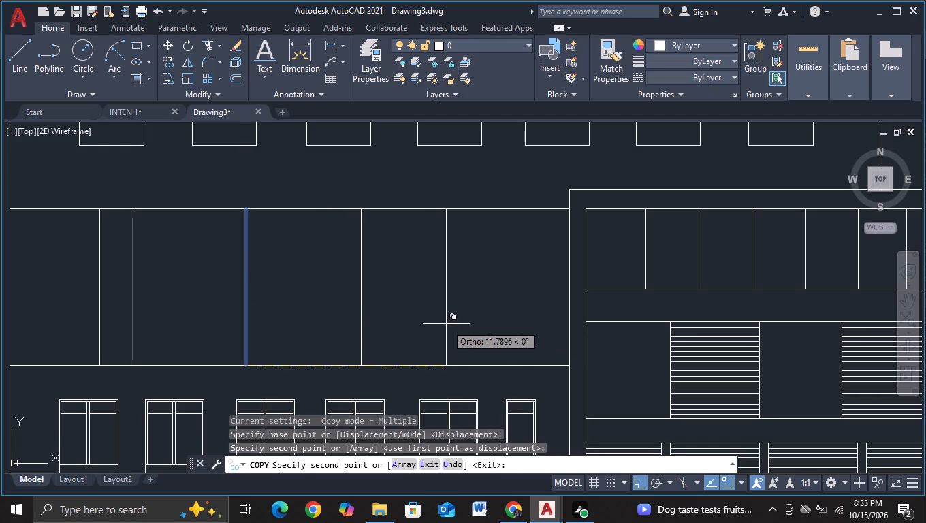
click(469, 330)
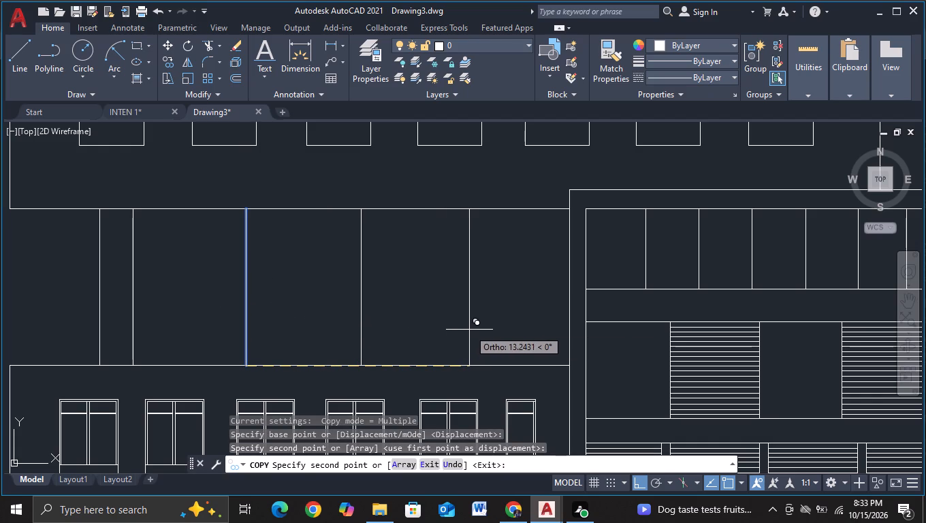
key(Escape)
Copy the whole building elevation, without the ground line, straight down by about 117 units.
scroll(469, 330, down, 4)
scroll(727, 283, down, 1)
middle_drag(731, 295, 513, 256)
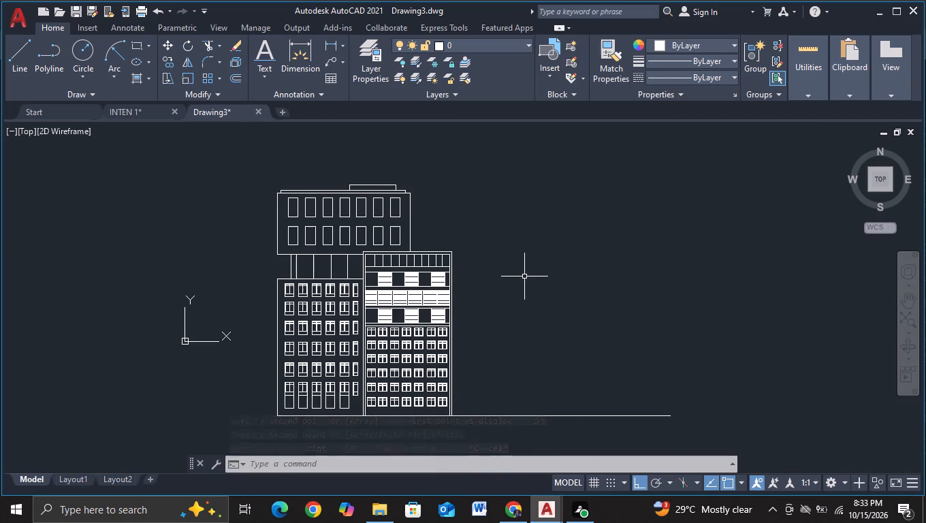
middle_drag(520, 311, 510, 259)
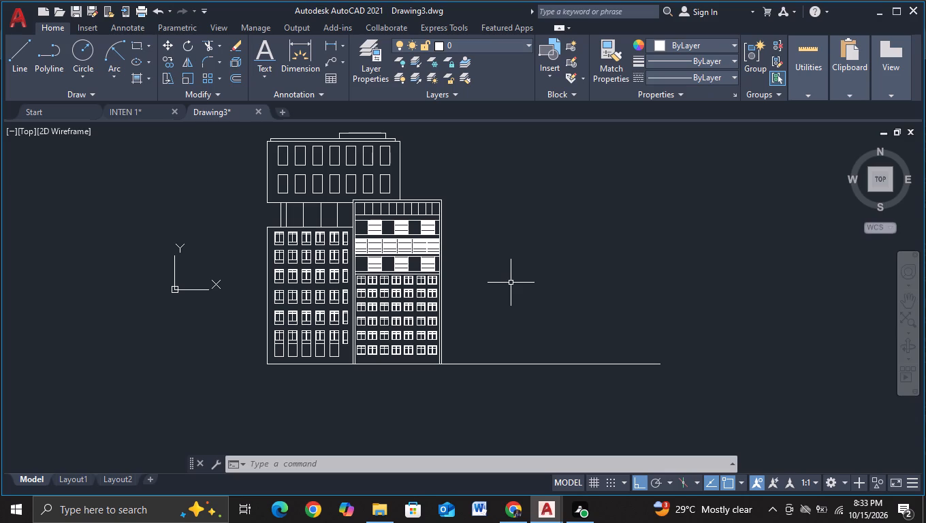
scroll(511, 283, down, 1)
middle_drag(560, 279, 581, 274)
click(363, 161)
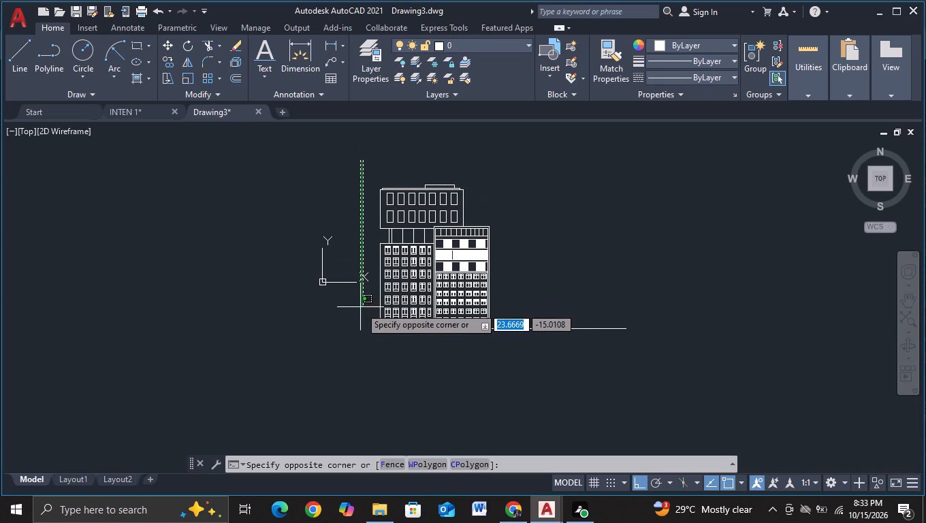
click(526, 339)
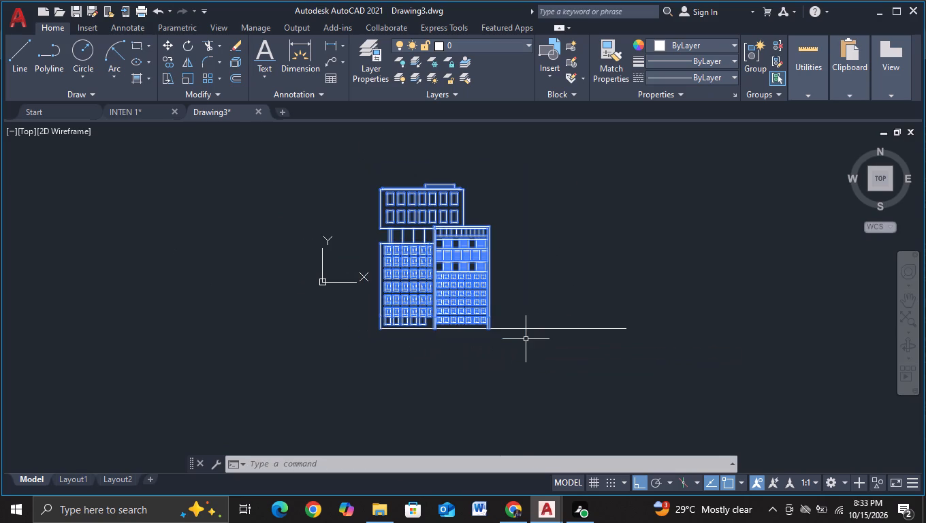
key(c)
click(543, 382)
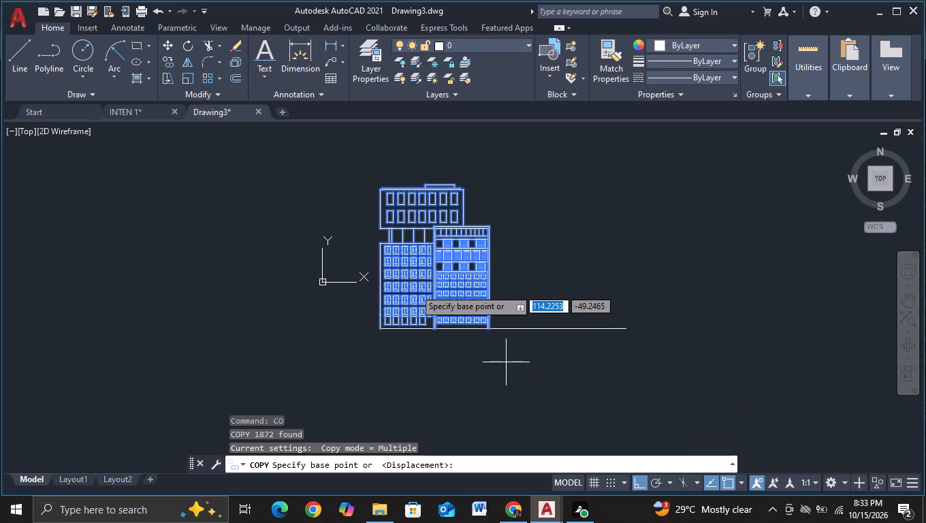
click(419, 279)
middle_drag(442, 379, 448, 197)
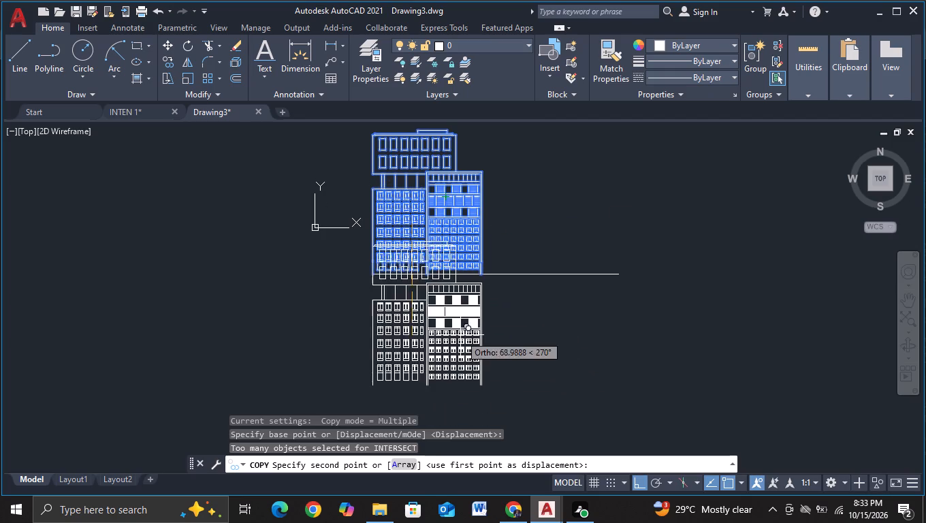
middle_drag(473, 388, 454, 266)
scroll(462, 338, down, 1)
middle_drag(481, 384, 475, 274)
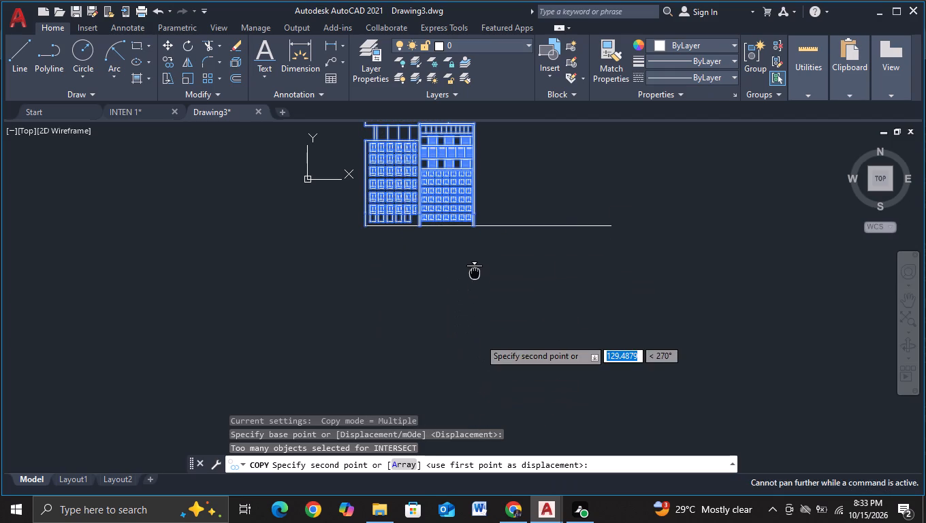
middle_drag(475, 274, 475, 272)
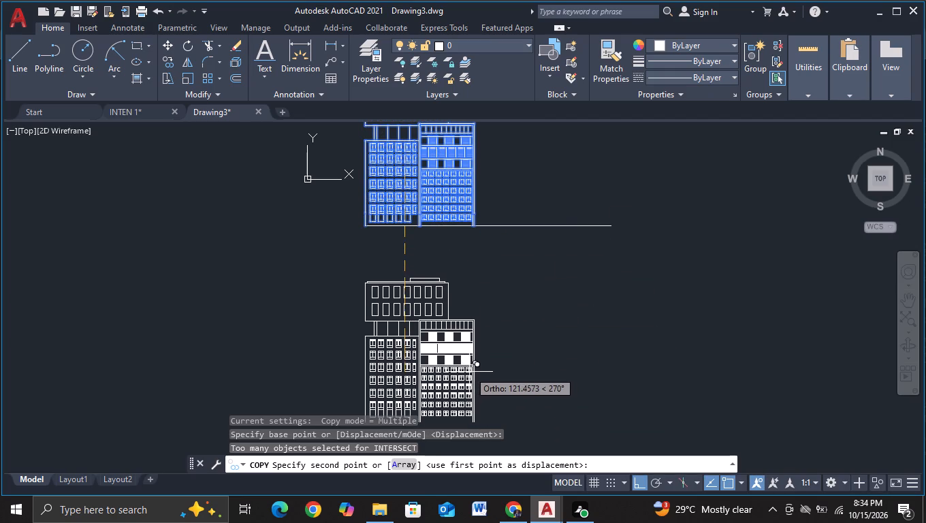
middle_drag(469, 373, 466, 294)
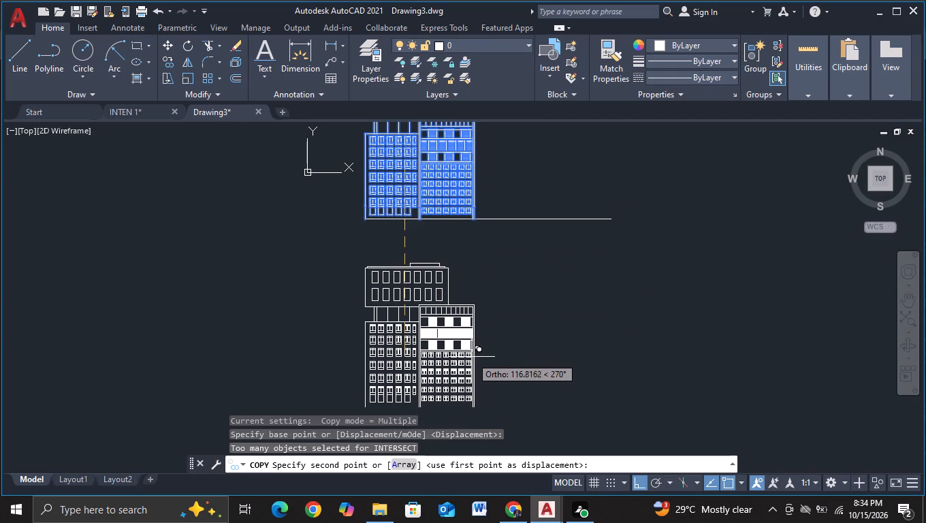
click(471, 358)
key(Escape)
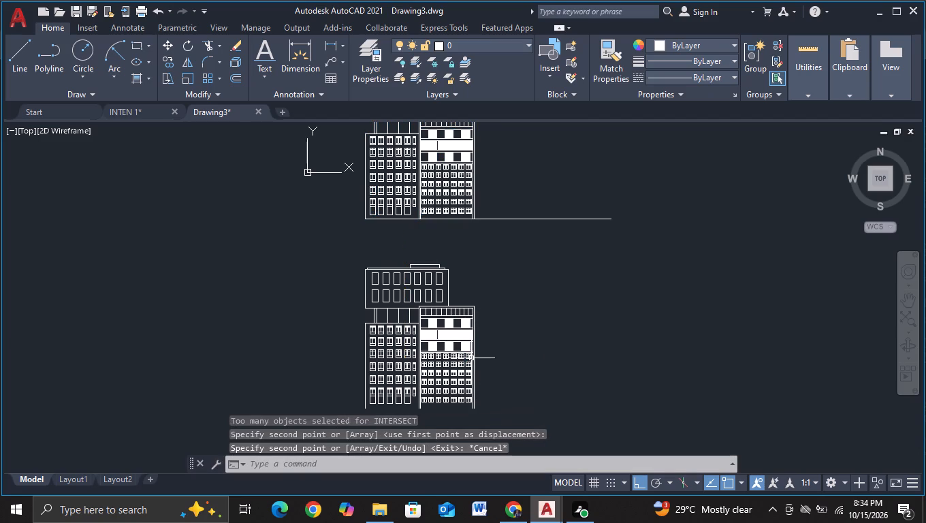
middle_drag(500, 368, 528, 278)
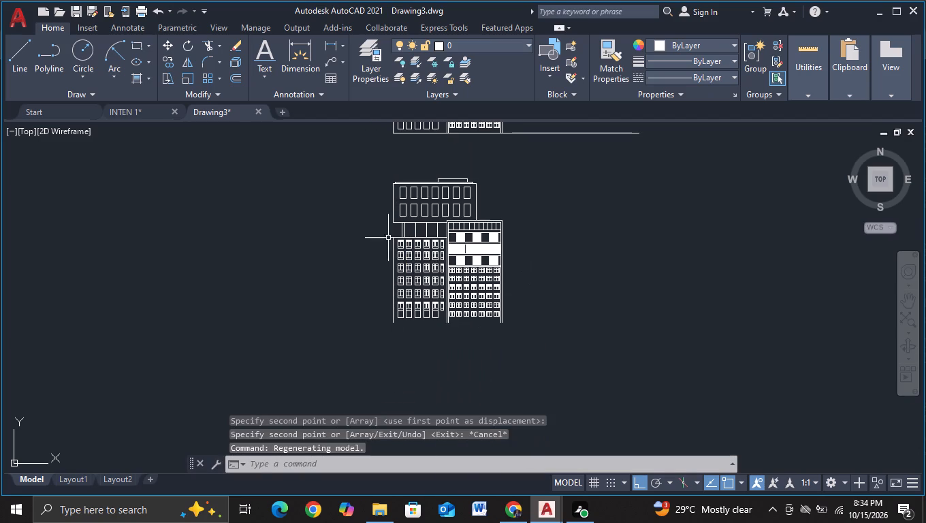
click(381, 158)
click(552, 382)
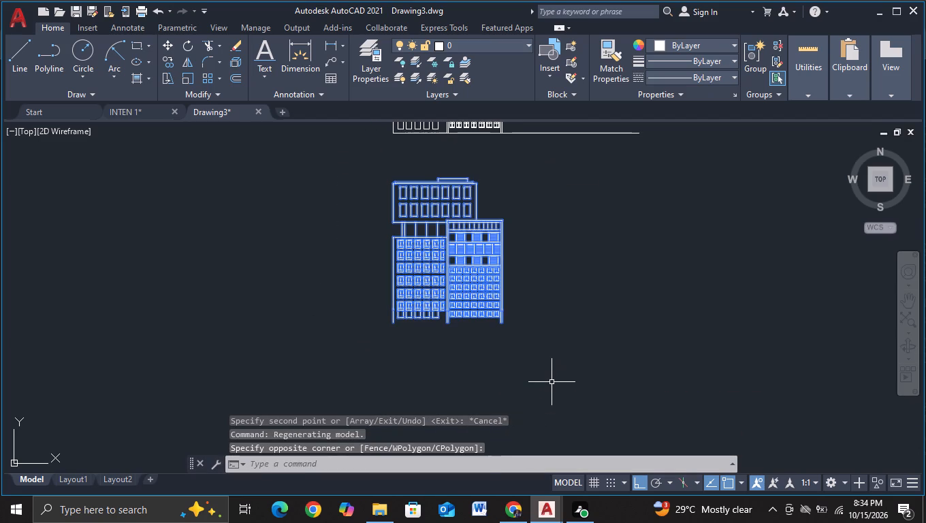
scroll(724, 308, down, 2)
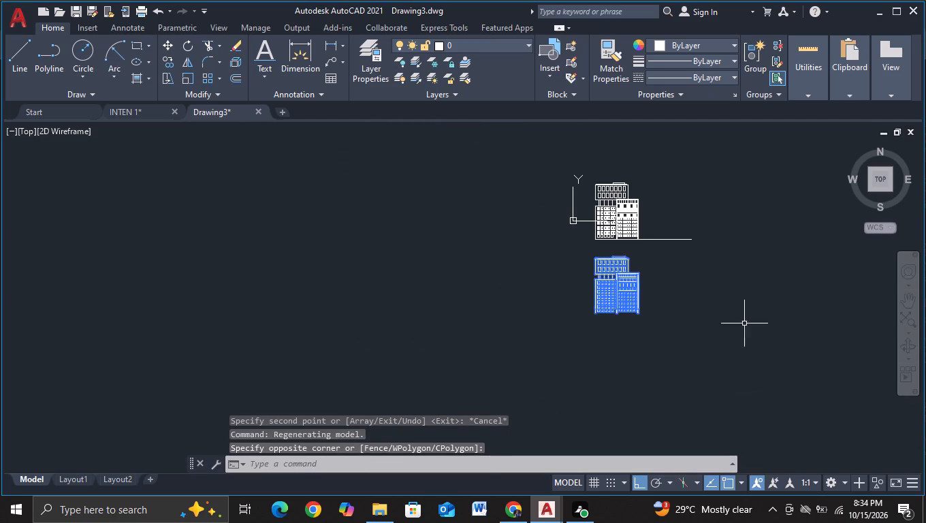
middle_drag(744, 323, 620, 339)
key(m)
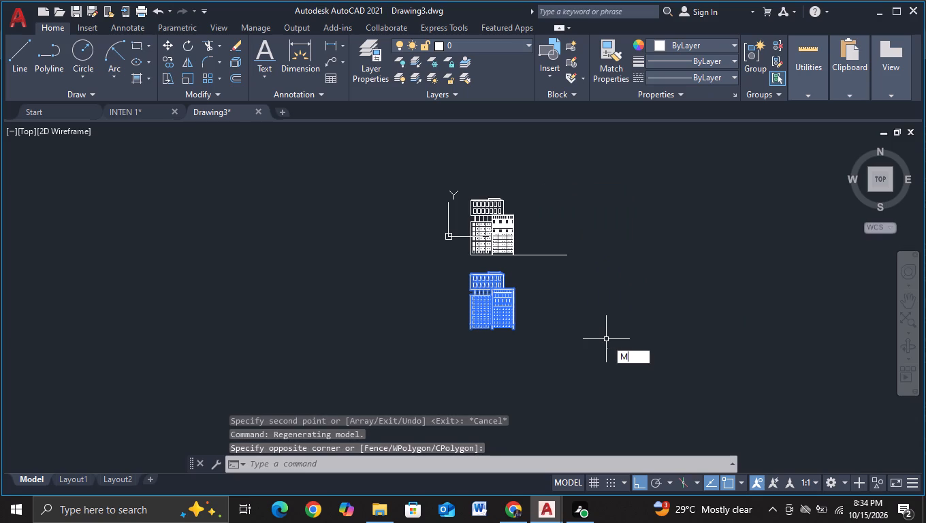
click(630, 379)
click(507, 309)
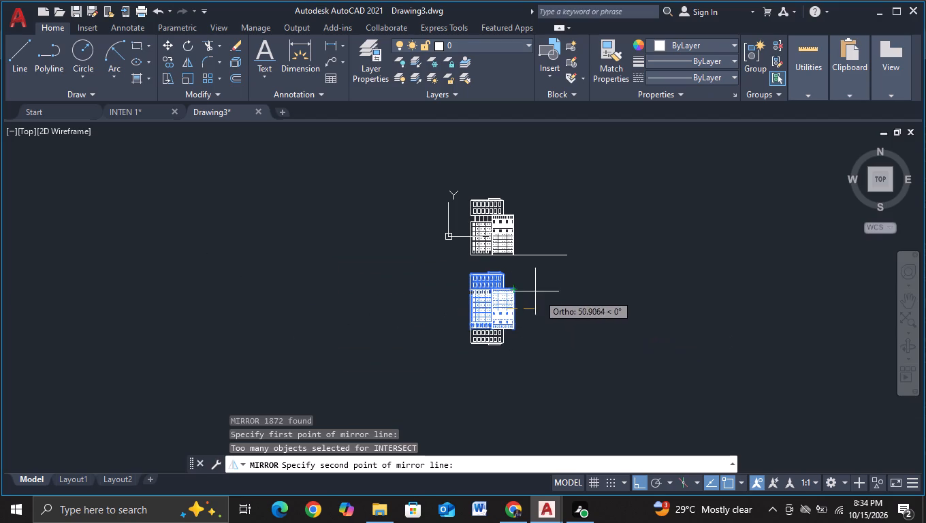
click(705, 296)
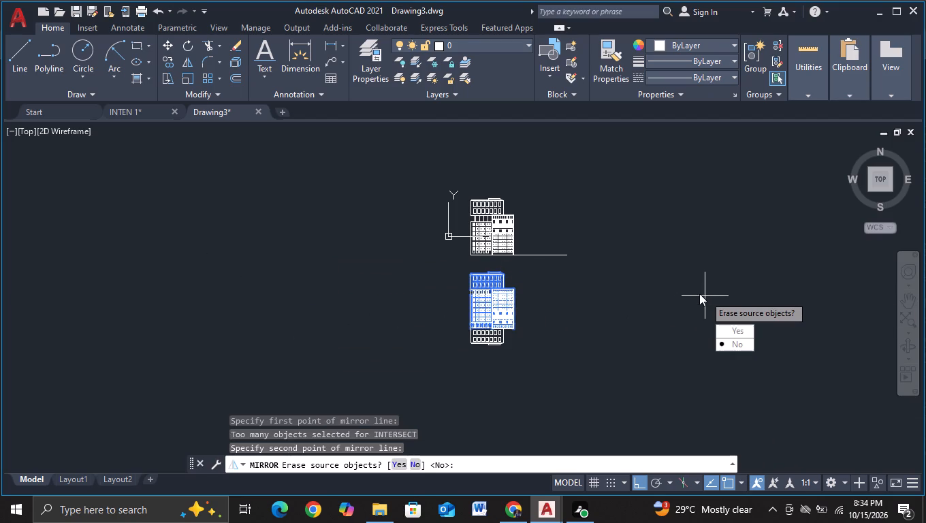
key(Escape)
Mirror the lower building copy across a vertical axis well to its right, keeping the source objects.
scroll(575, 340, up, 2)
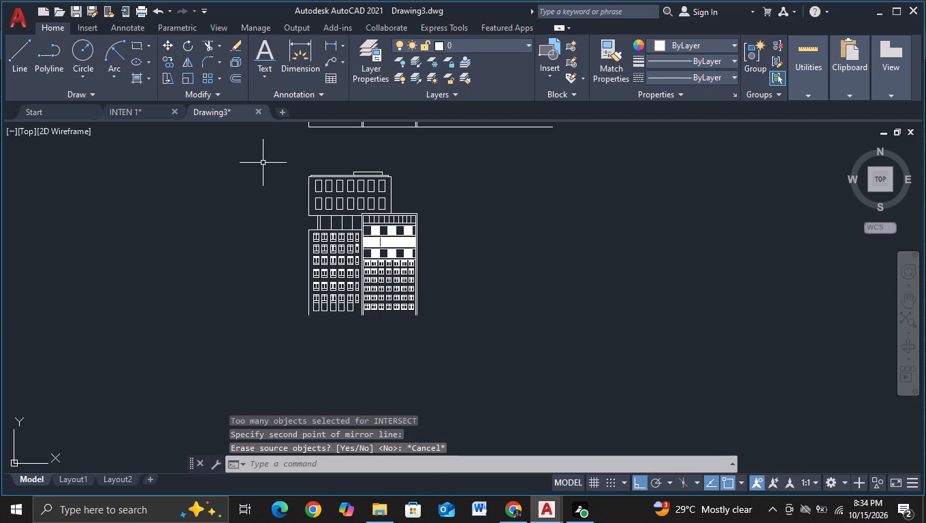
click(274, 149)
click(489, 347)
scroll(575, 335, down, 2)
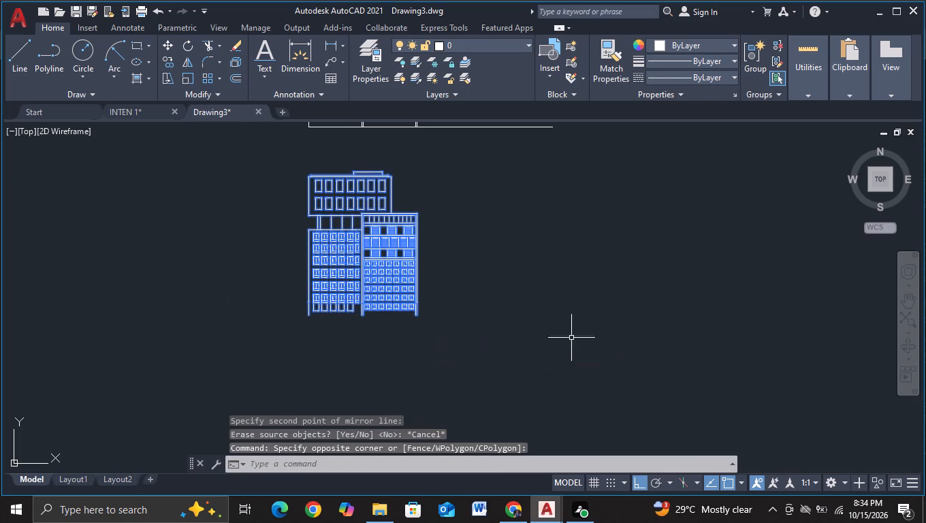
scroll(574, 336, down, 1)
middle_drag(667, 321, 407, 351)
scroll(413, 339, up, 2)
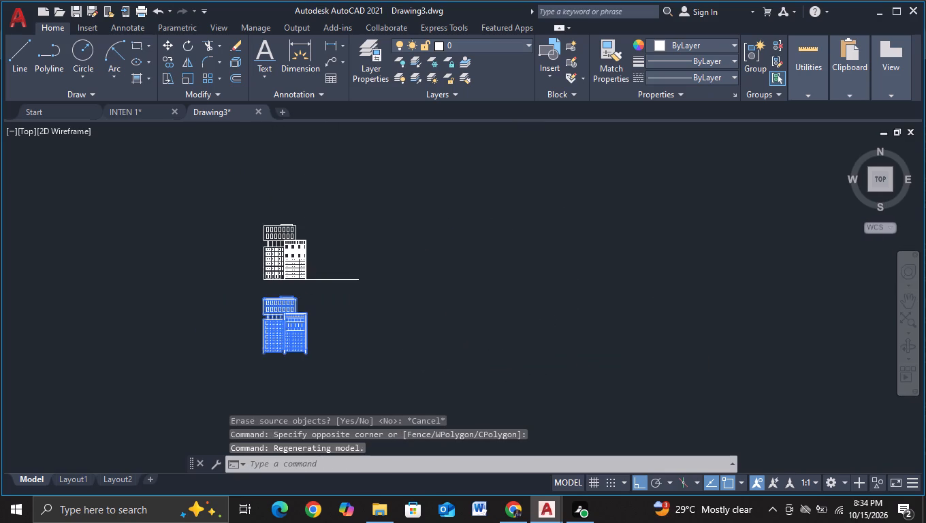
key(m)
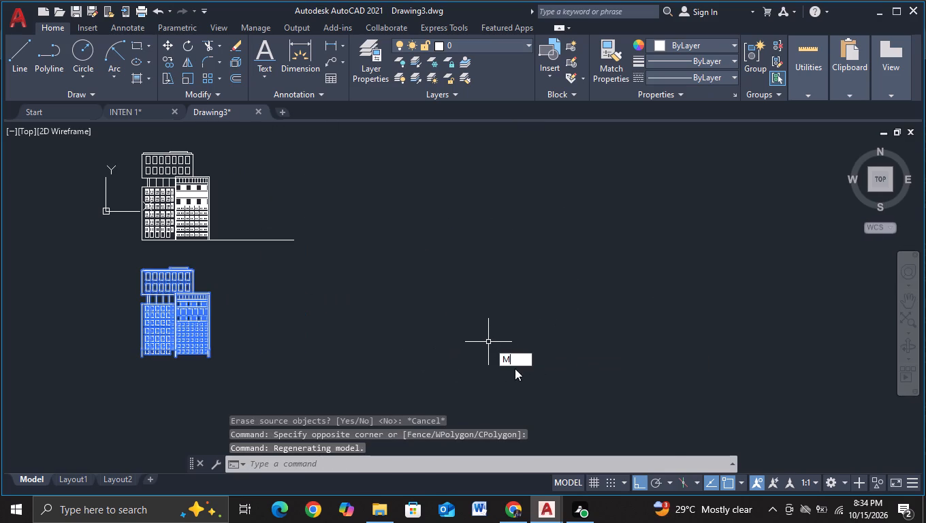
click(523, 385)
click(494, 319)
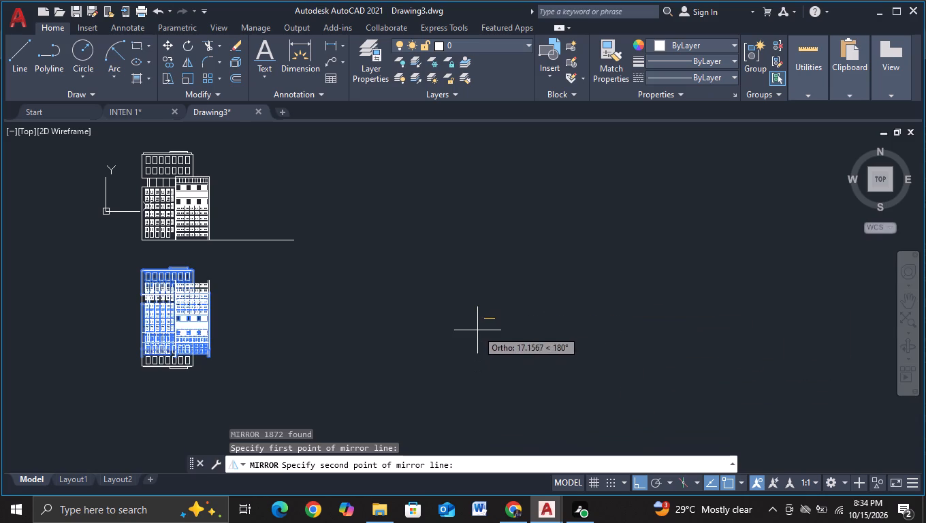
click(510, 302)
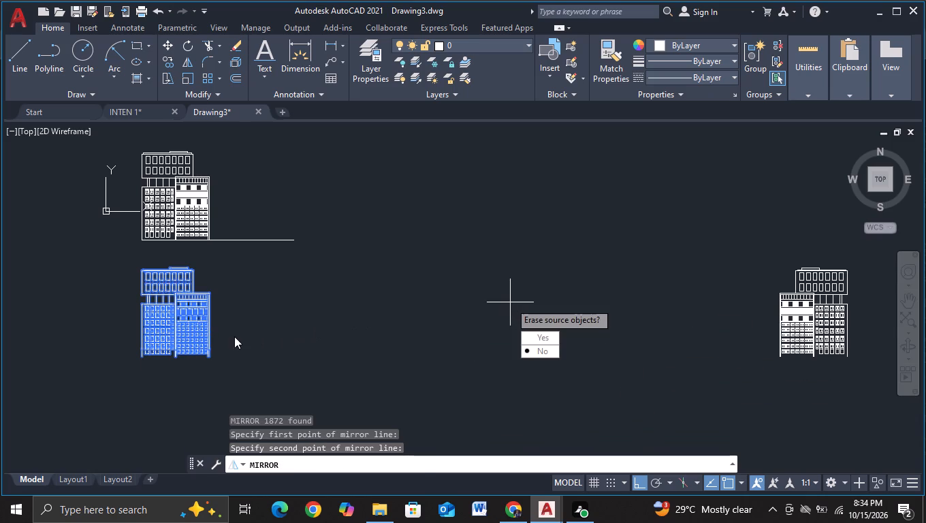
key(Return)
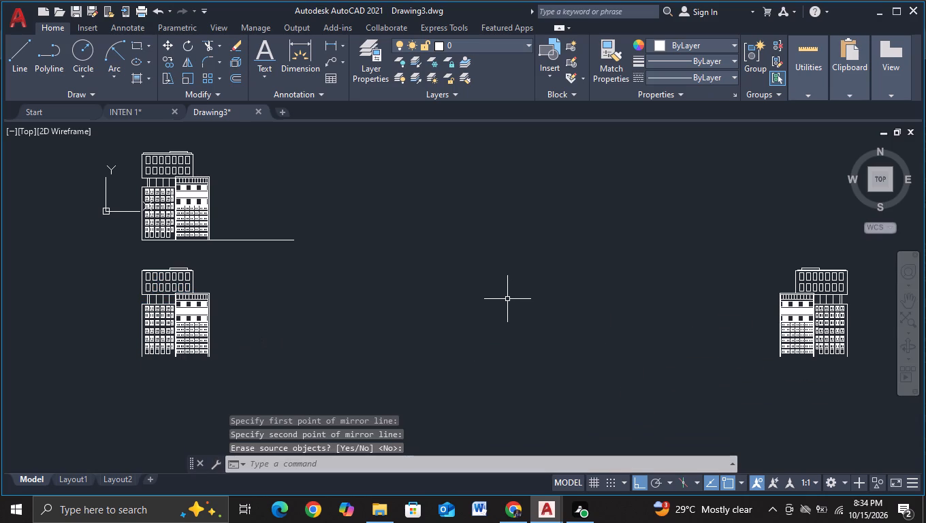
key(Escape)
Delete the unmirrored building copy below the original elevation.
middle_drag(432, 319, 486, 295)
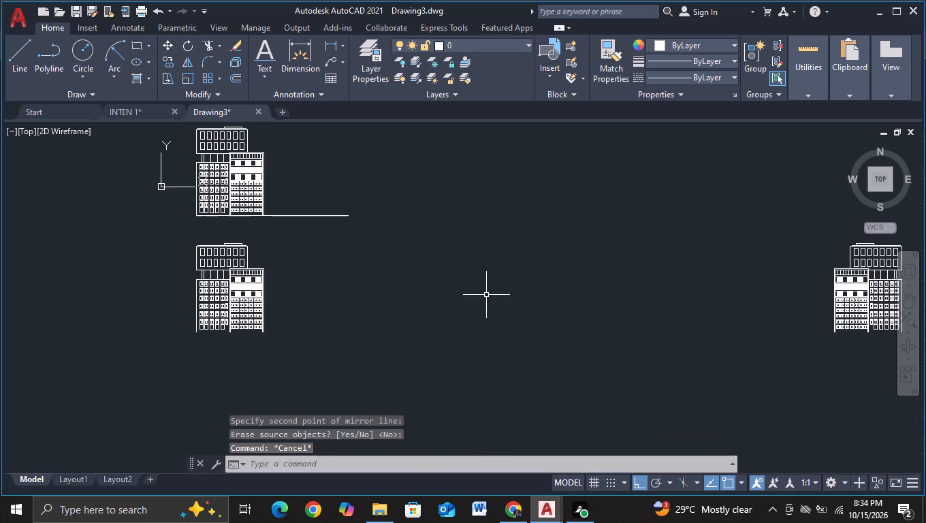
click(185, 232)
click(330, 345)
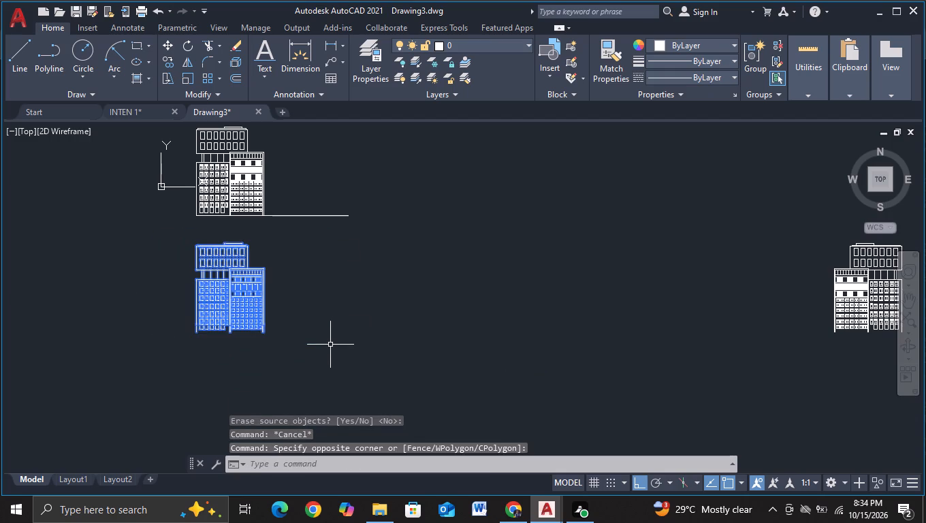
key(Delete)
Move the mirrored building copy horizontally left by about 528.5 units, closer to the original elevation.
middle_drag(596, 319, 288, 390)
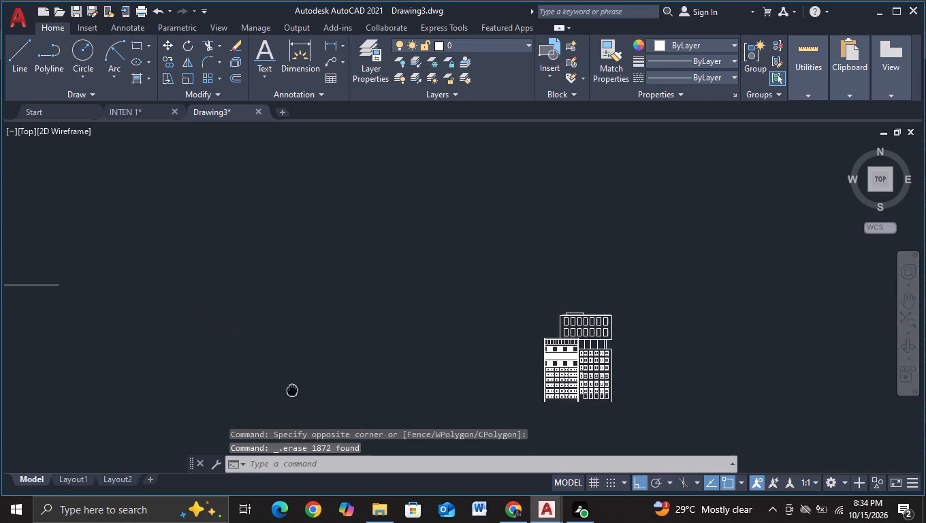
middle_drag(288, 390, 287, 390)
middle_drag(485, 366, 473, 295)
drag(465, 208, 460, 245)
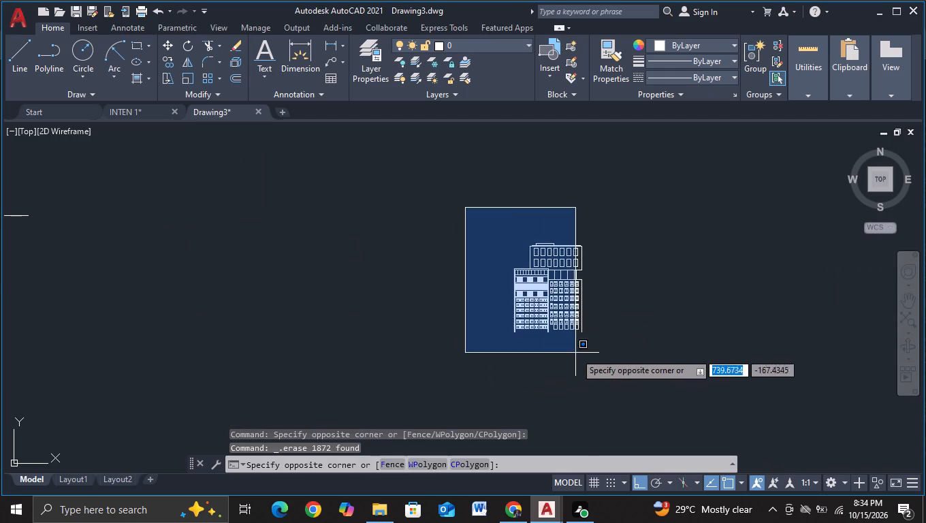
click(594, 346)
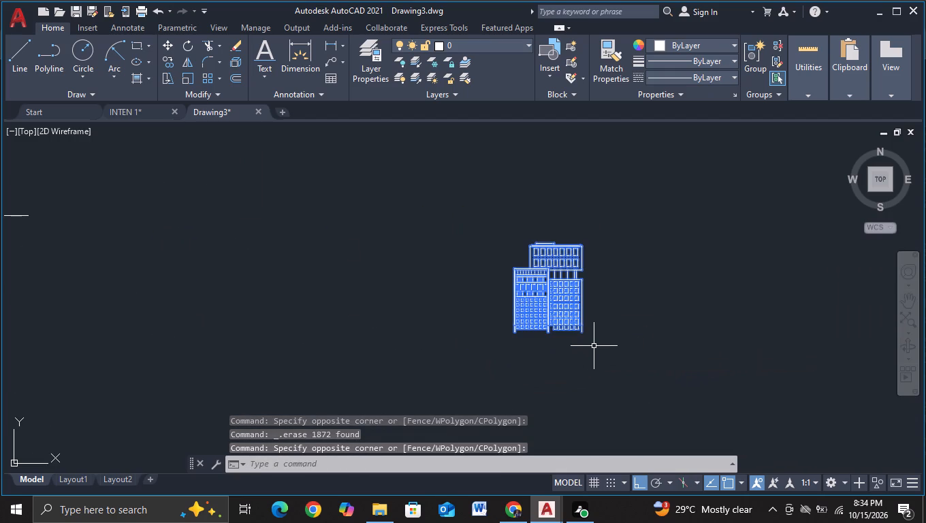
key(m)
click(643, 375)
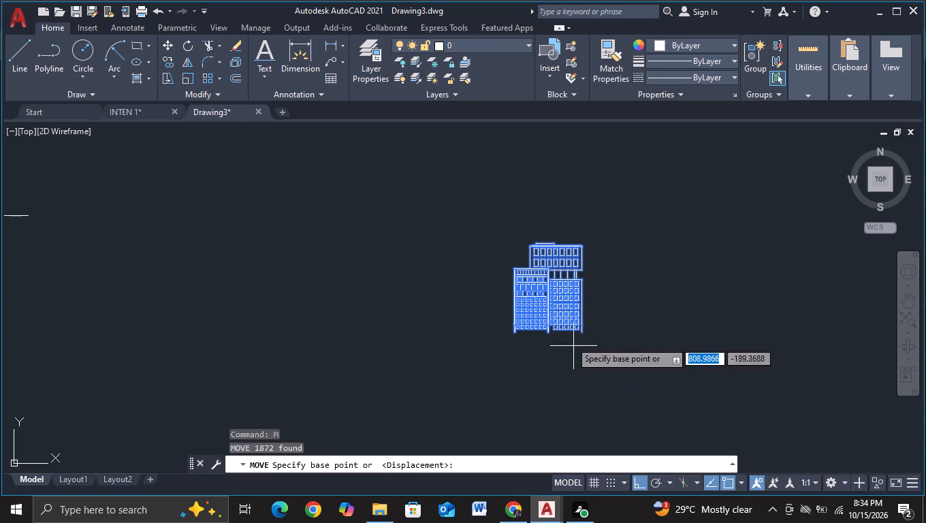
click(554, 306)
middle_drag(228, 253, 670, 332)
scroll(560, 300, up, 1)
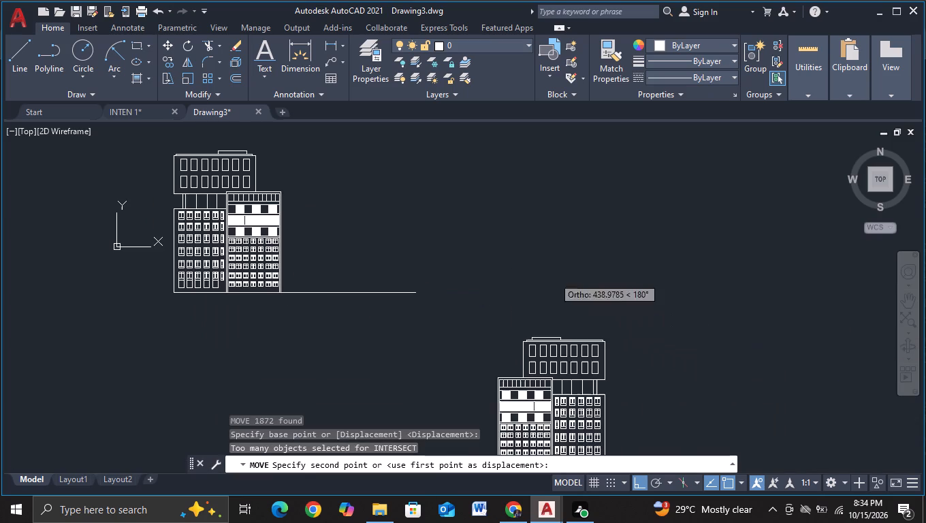
click(418, 272)
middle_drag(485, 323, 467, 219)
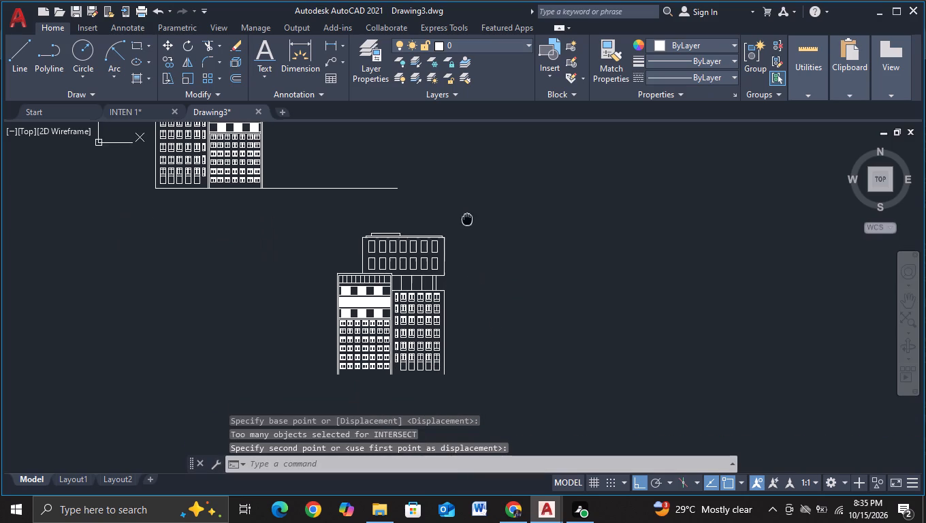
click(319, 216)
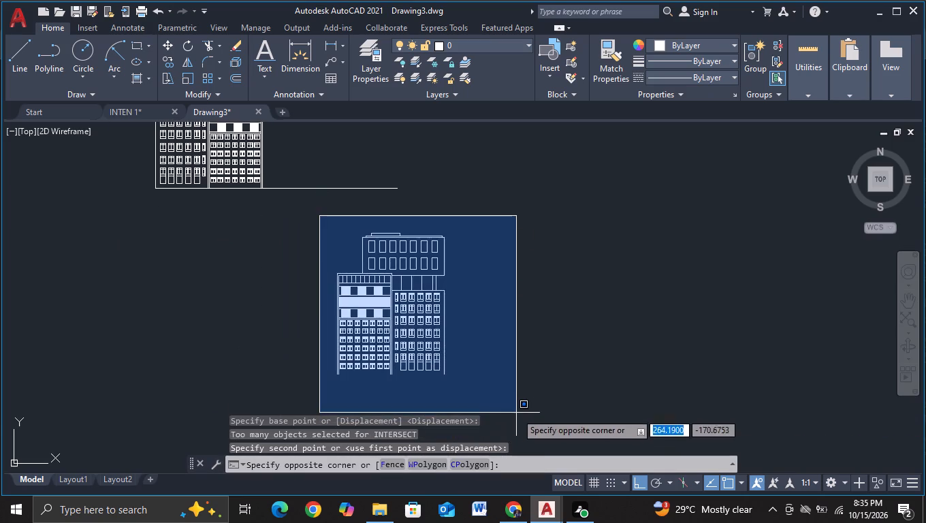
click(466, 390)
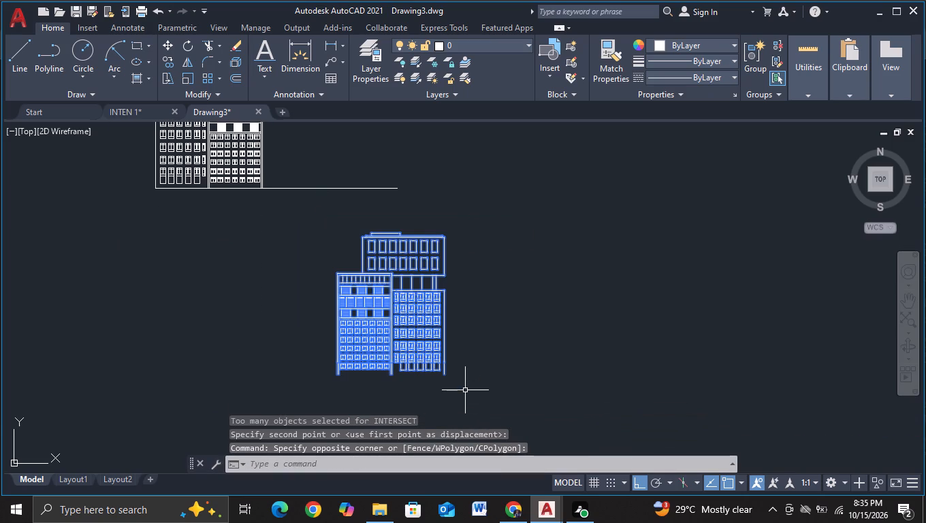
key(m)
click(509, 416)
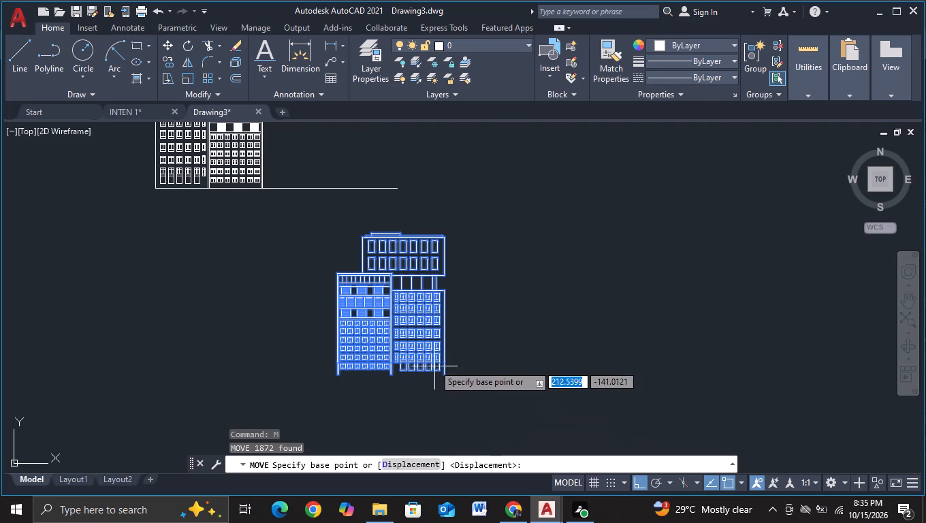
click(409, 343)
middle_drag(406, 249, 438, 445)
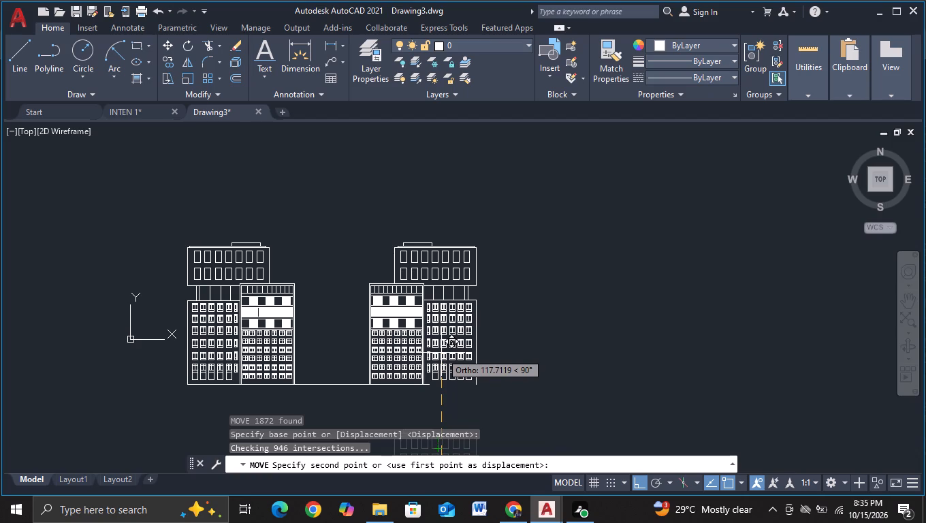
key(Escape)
Move the mirrored building copy a short distance horizontally left, narrowing its offset from the original building.
middle_drag(450, 381, 475, 286)
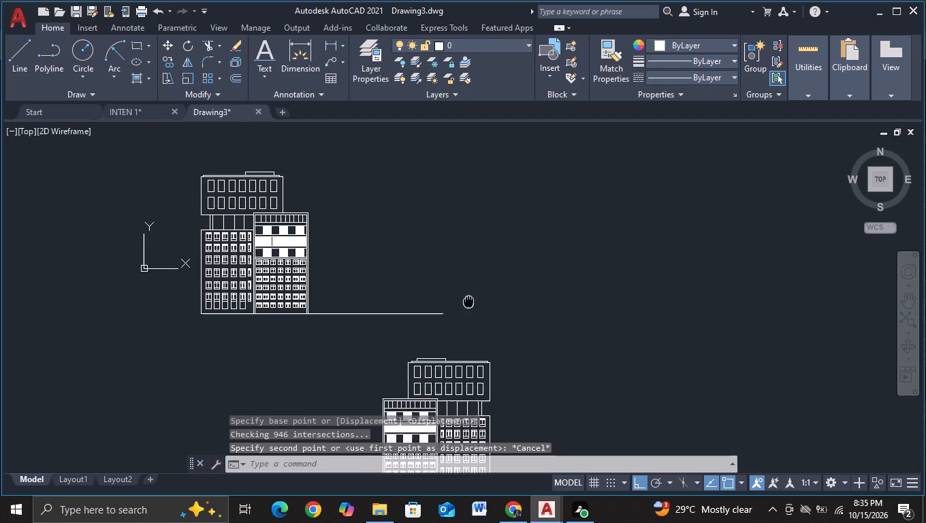
middle_drag(475, 286, 477, 280)
middle_drag(502, 347, 513, 265)
click(373, 236)
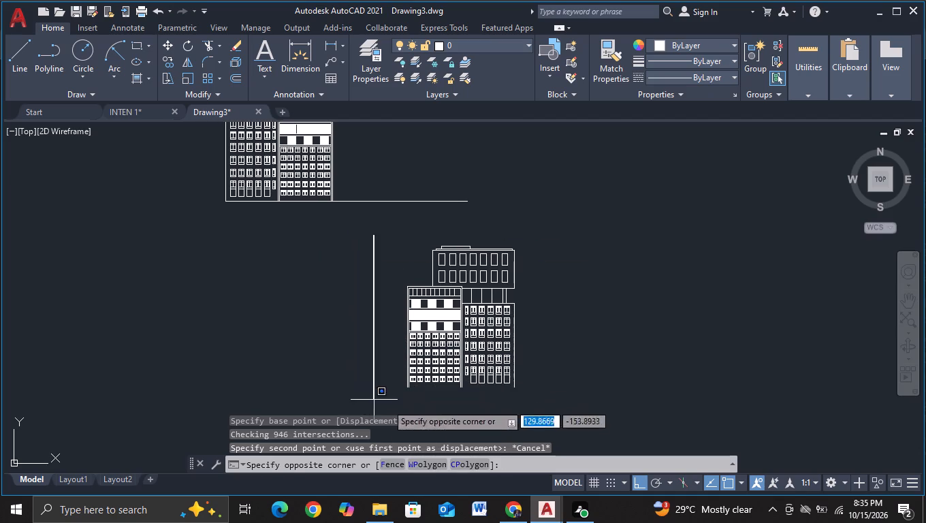
click(597, 417)
key(m)
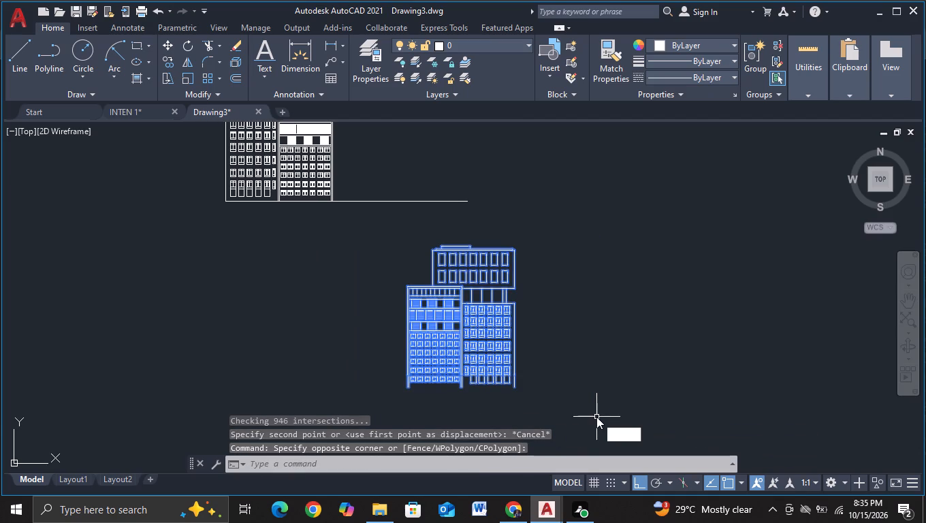
click(634, 352)
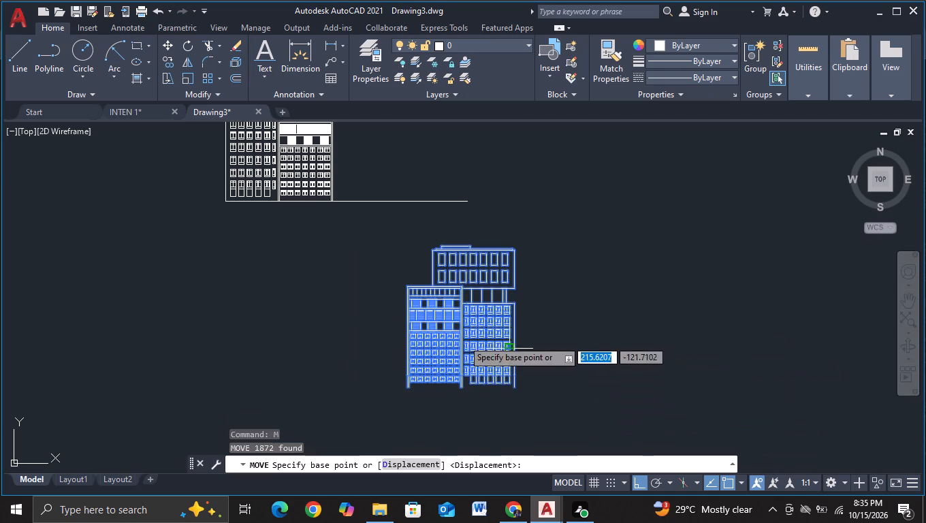
click(463, 340)
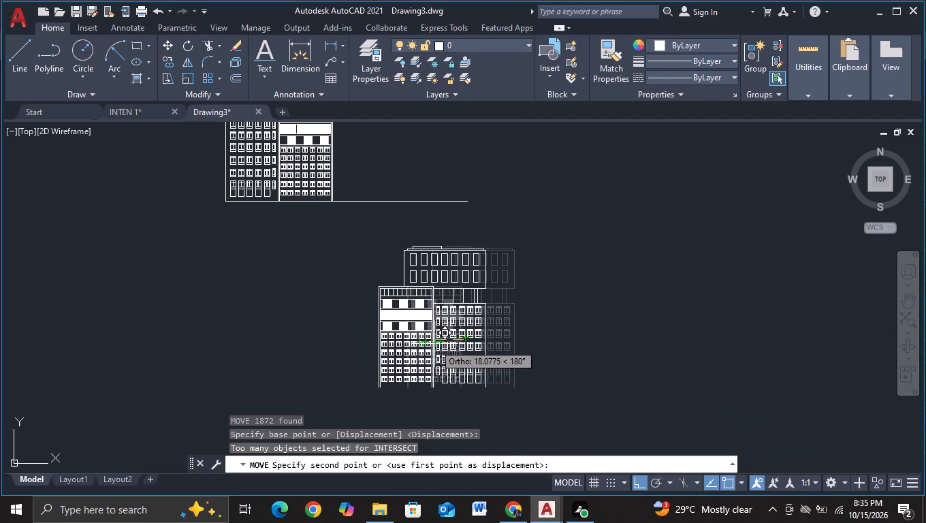
click(447, 344)
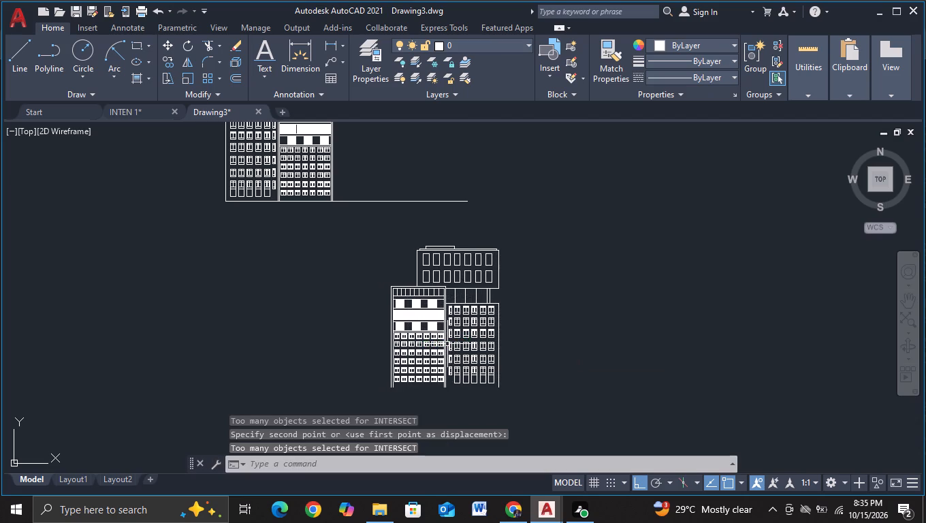
Move the mirrored building copy straight up by about 118 units, level with the original building at the ground line.
click(380, 229)
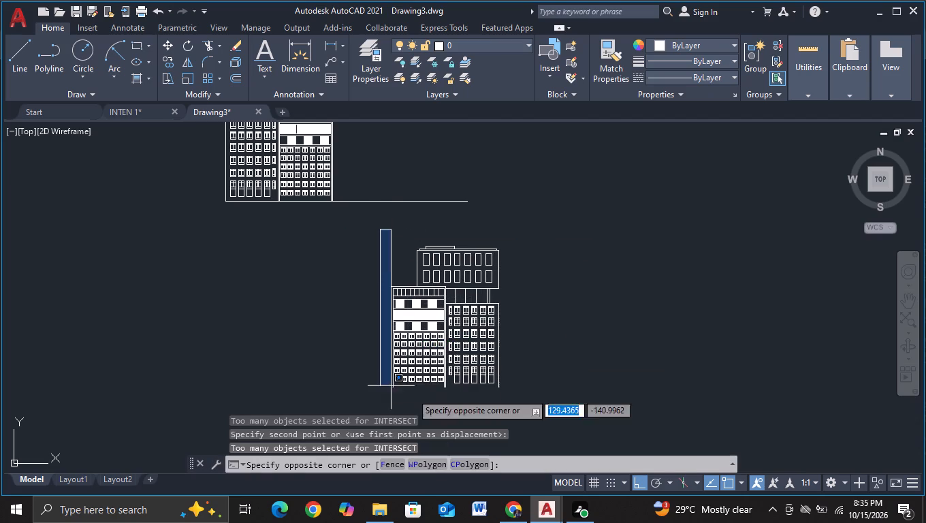
click(541, 395)
key(m)
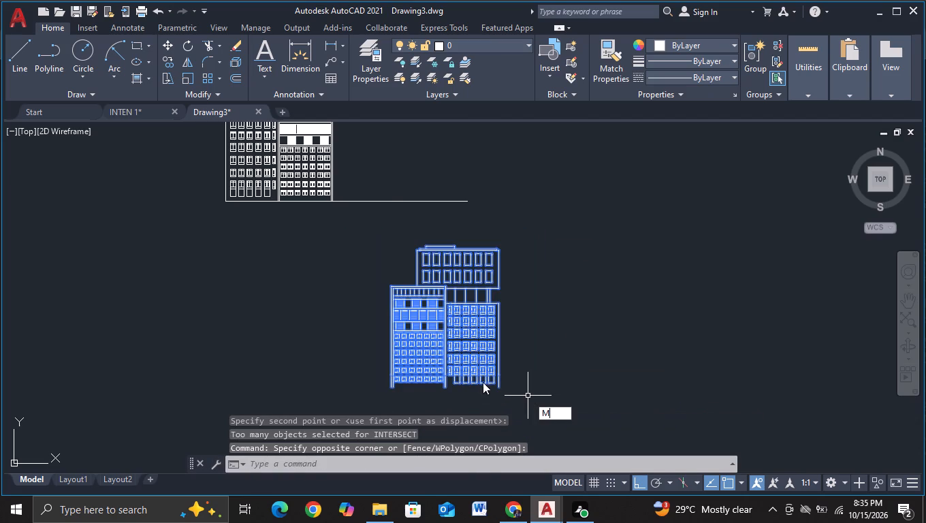
click(567, 422)
drag(483, 355, 483, 347)
middle_drag(461, 275, 509, 447)
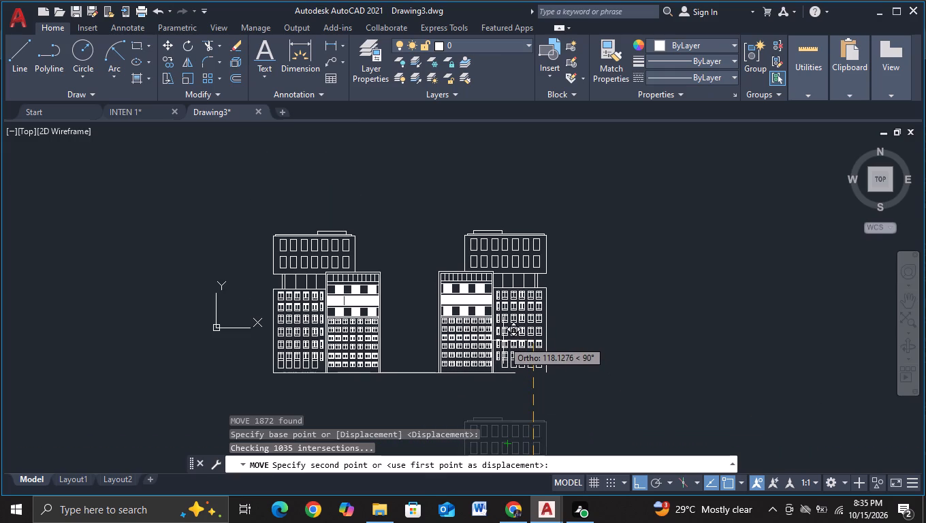
click(503, 340)
key(Escape)
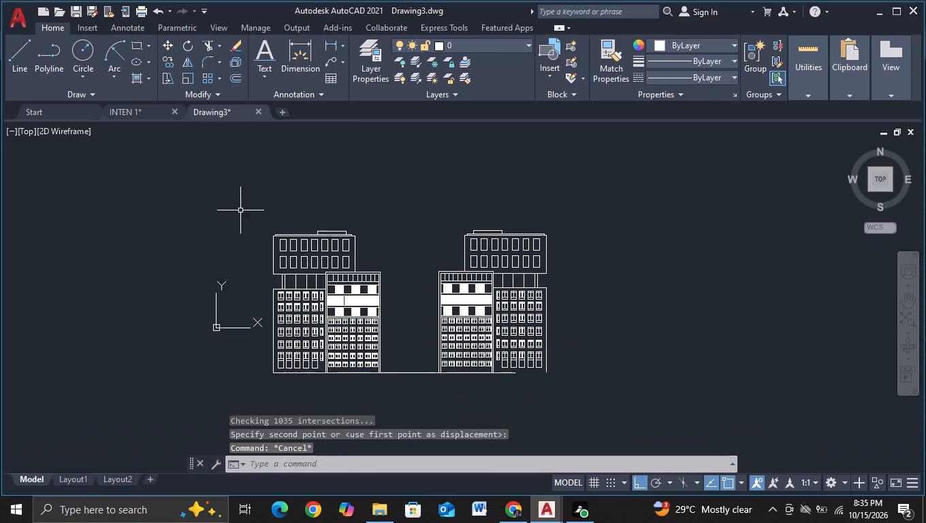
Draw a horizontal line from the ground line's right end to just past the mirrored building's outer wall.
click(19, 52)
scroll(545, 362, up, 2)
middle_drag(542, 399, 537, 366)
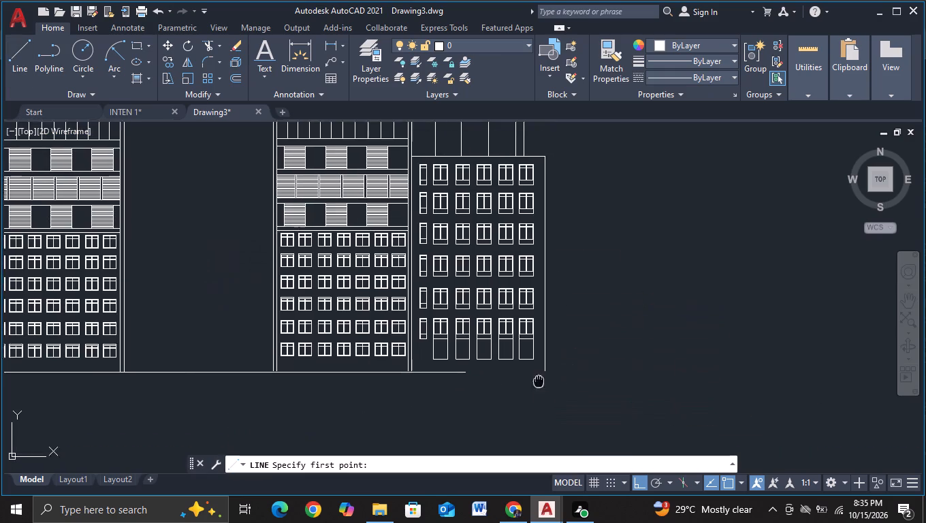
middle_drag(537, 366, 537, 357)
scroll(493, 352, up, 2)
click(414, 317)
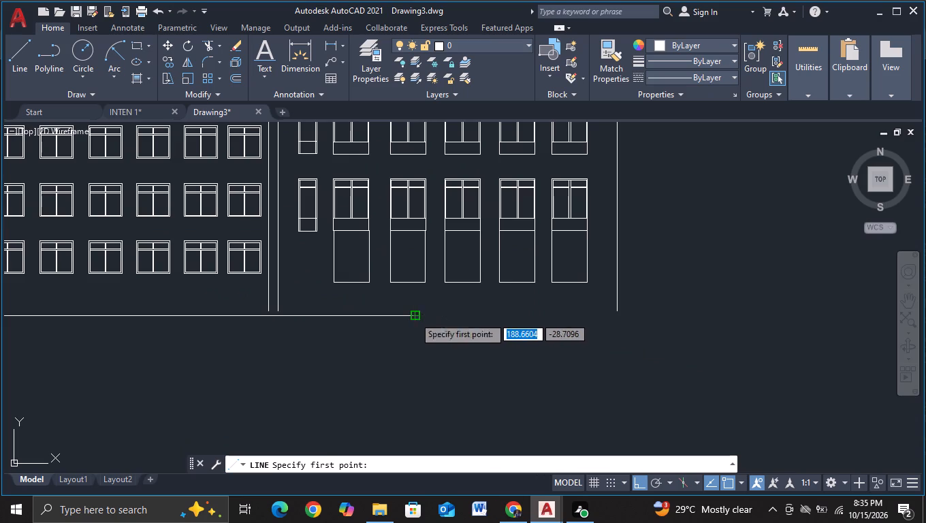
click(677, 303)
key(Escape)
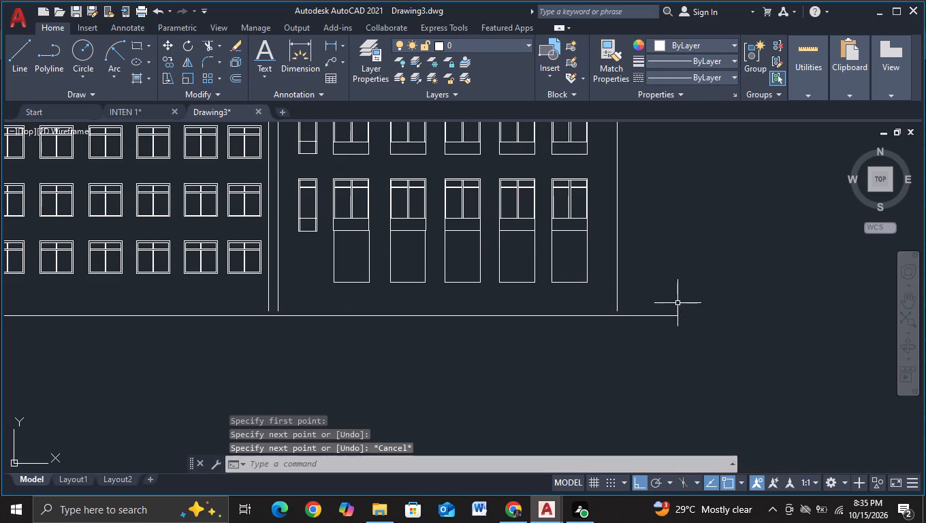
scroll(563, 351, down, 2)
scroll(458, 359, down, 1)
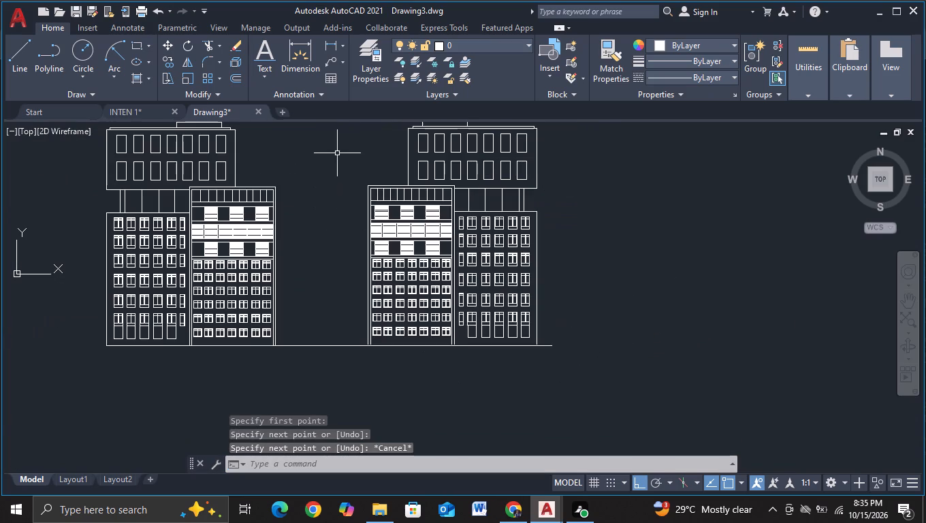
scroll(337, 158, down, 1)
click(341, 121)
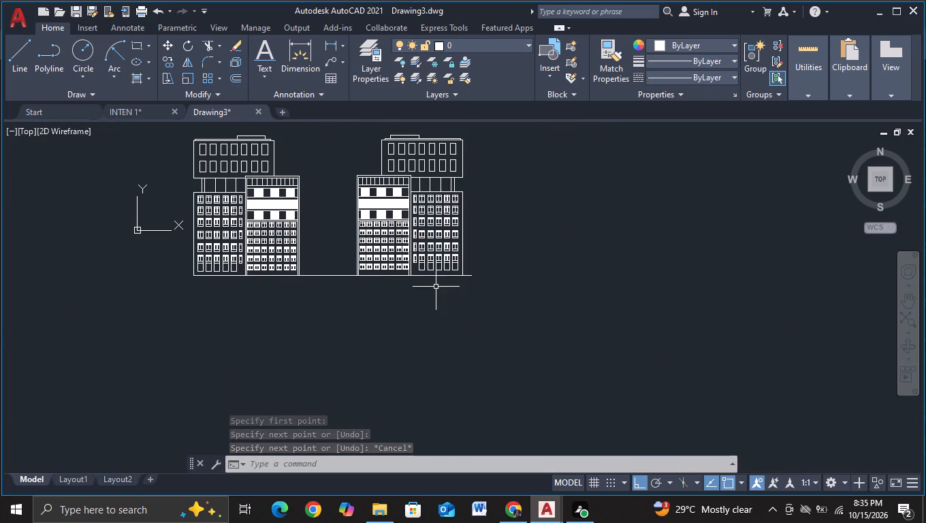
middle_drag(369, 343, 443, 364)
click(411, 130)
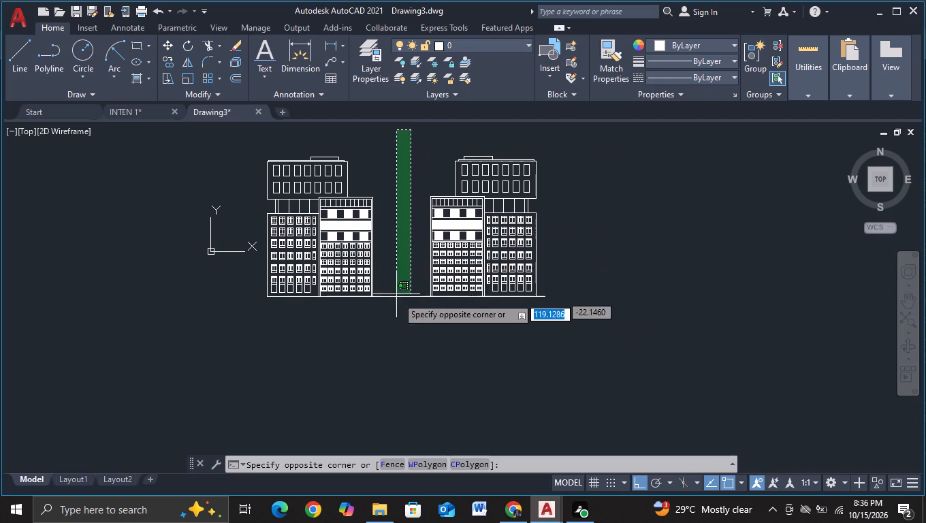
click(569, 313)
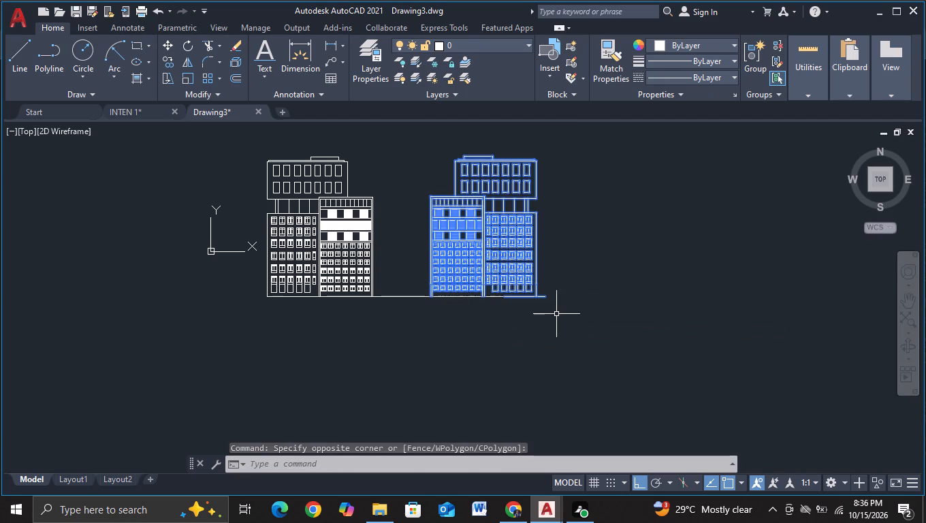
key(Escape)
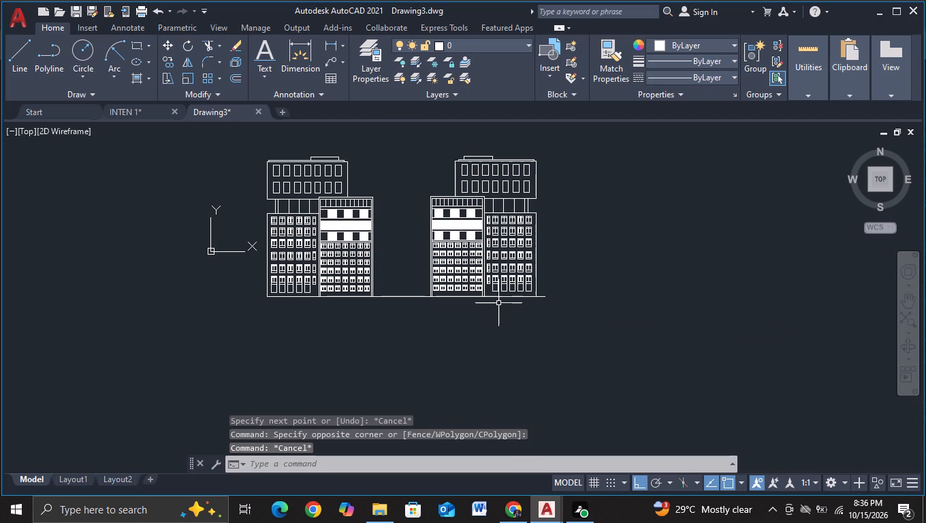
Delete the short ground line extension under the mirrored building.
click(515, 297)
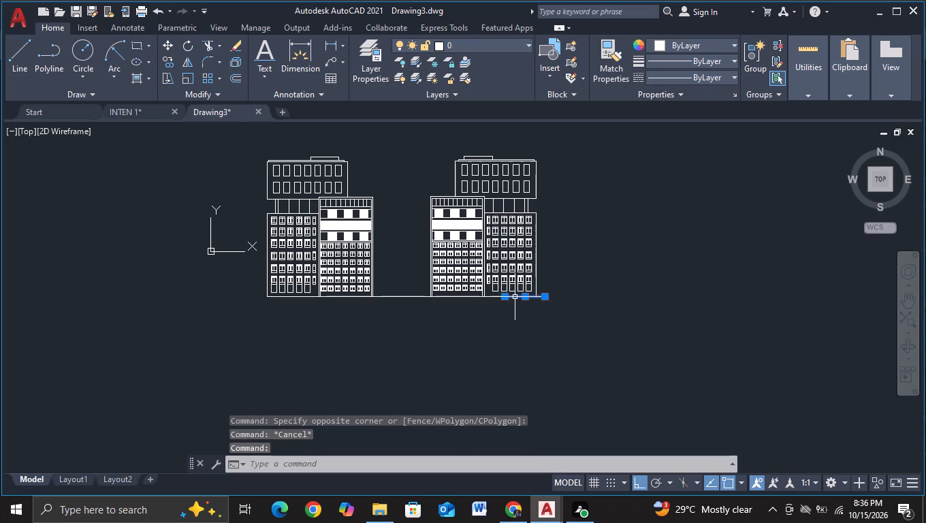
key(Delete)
Try to move the mirrored building slightly so the bases of its walls meet the ground line.
click(410, 139)
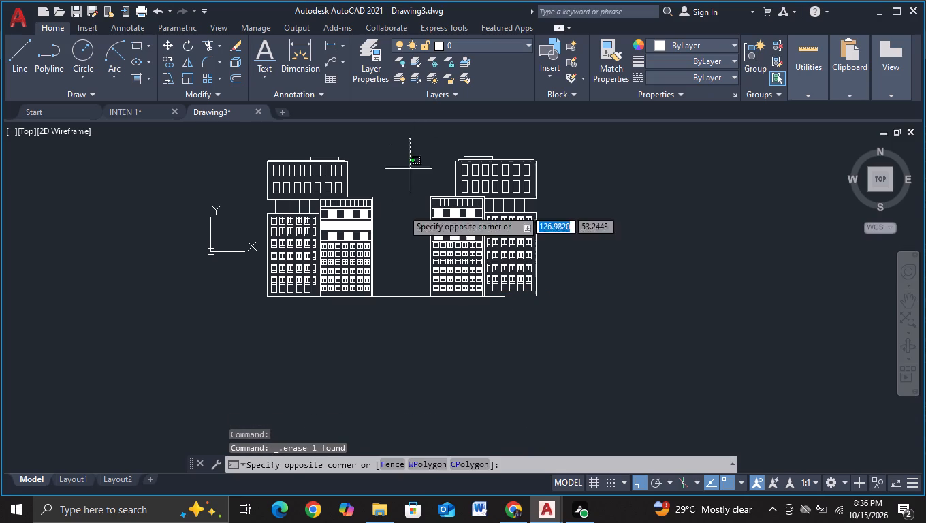
click(573, 322)
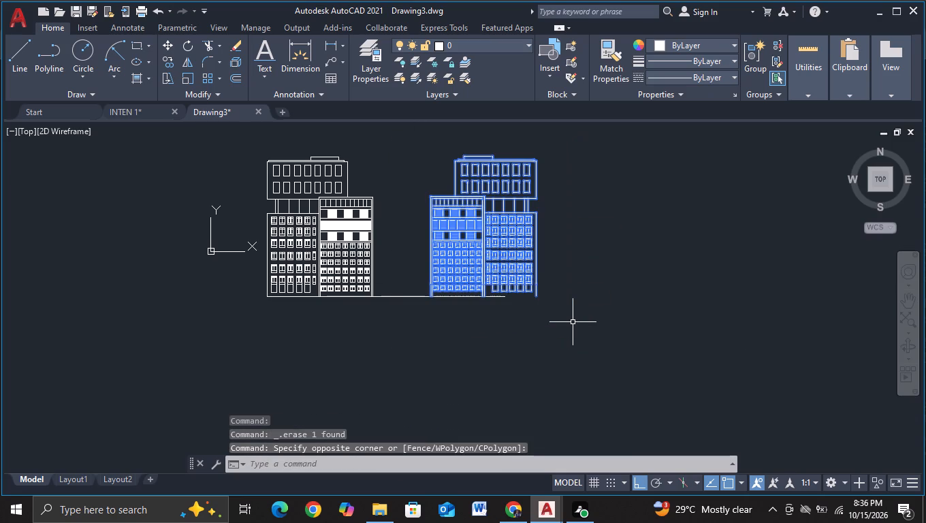
key(m)
click(605, 354)
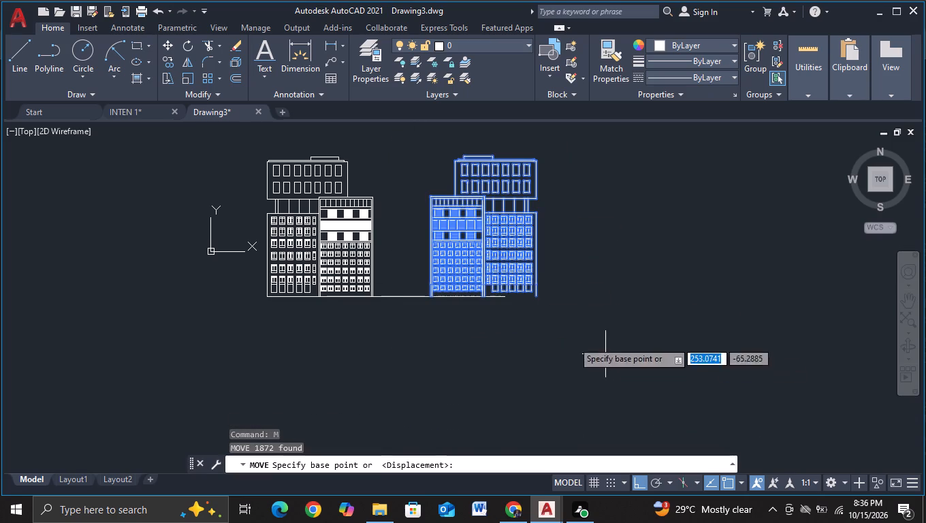
click(497, 269)
scroll(497, 269, up, 4)
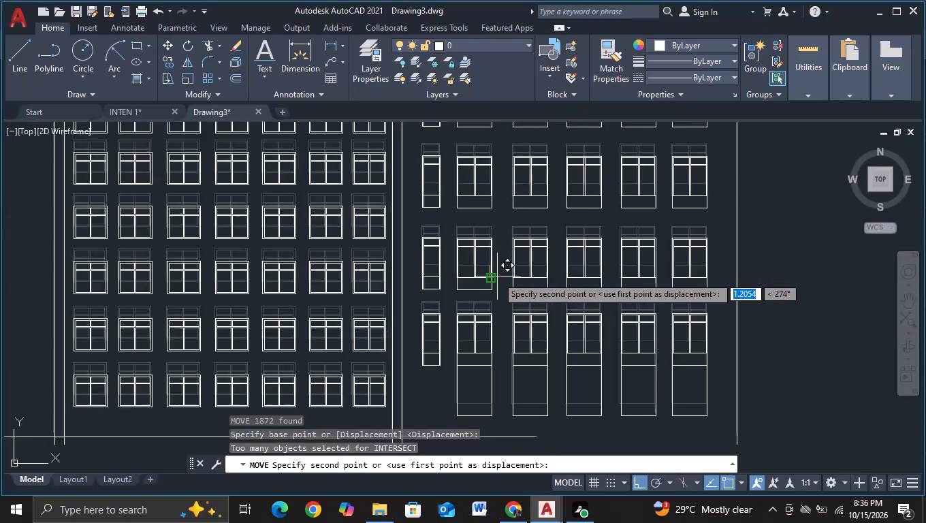
middle_drag(512, 244, 529, 114)
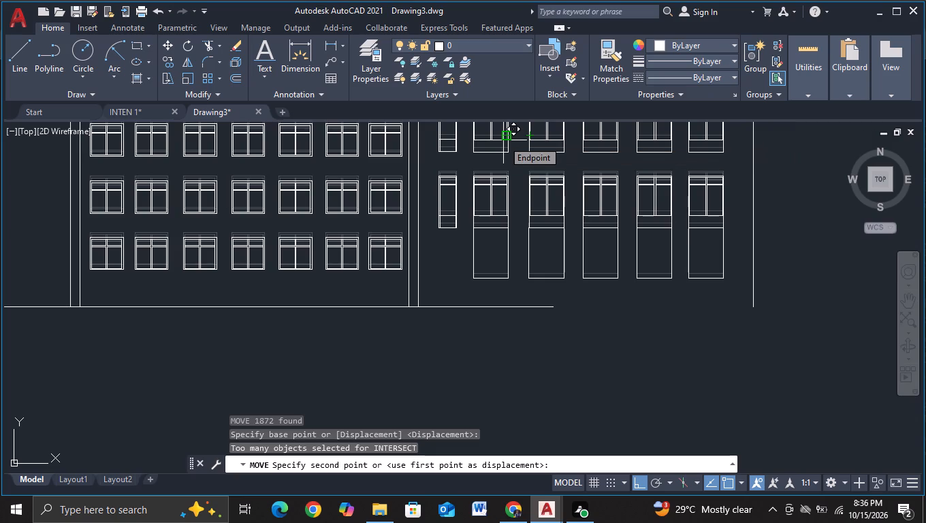
click(503, 140)
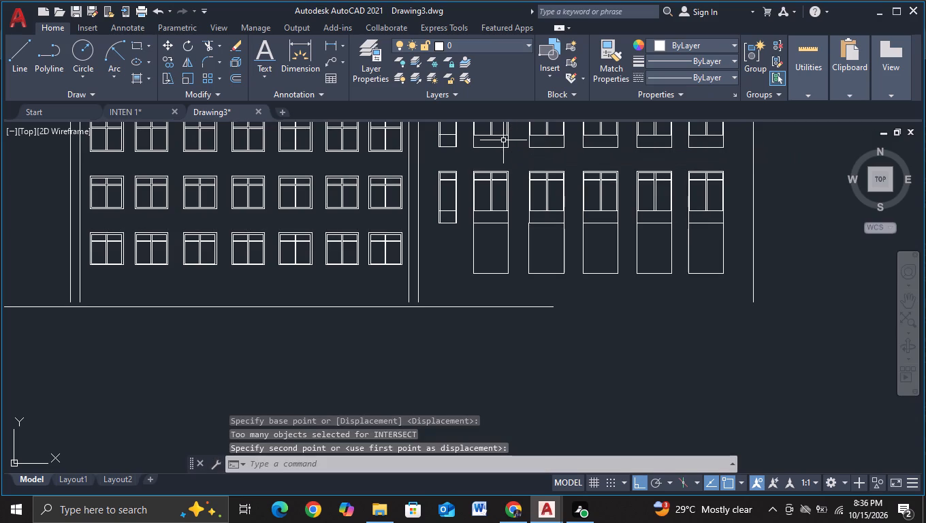
Move the mirrored building straight down by about 0.38 units so its wall bases meet the ground line, with object snap off.
scroll(532, 202, down, 2)
middle_drag(503, 314, 577, 375)
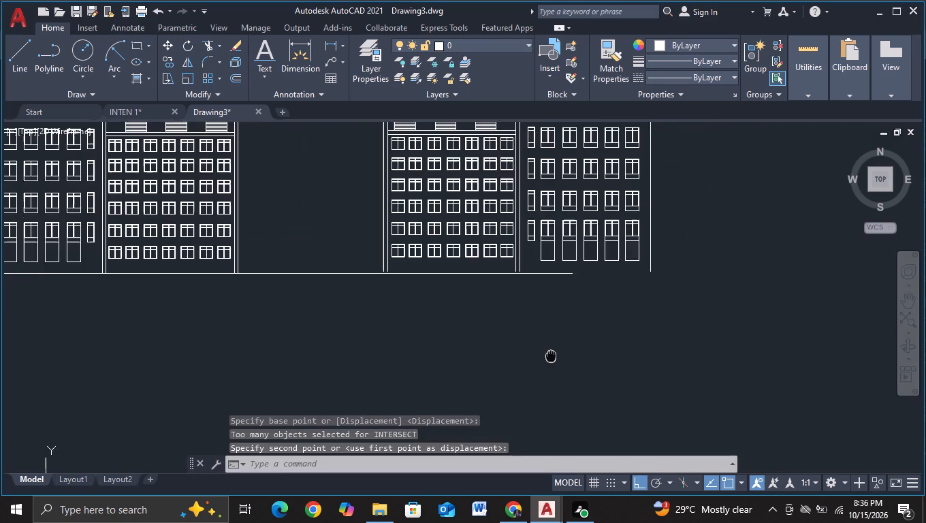
middle_drag(577, 375, 607, 402)
scroll(464, 286, down, 2)
click(447, 148)
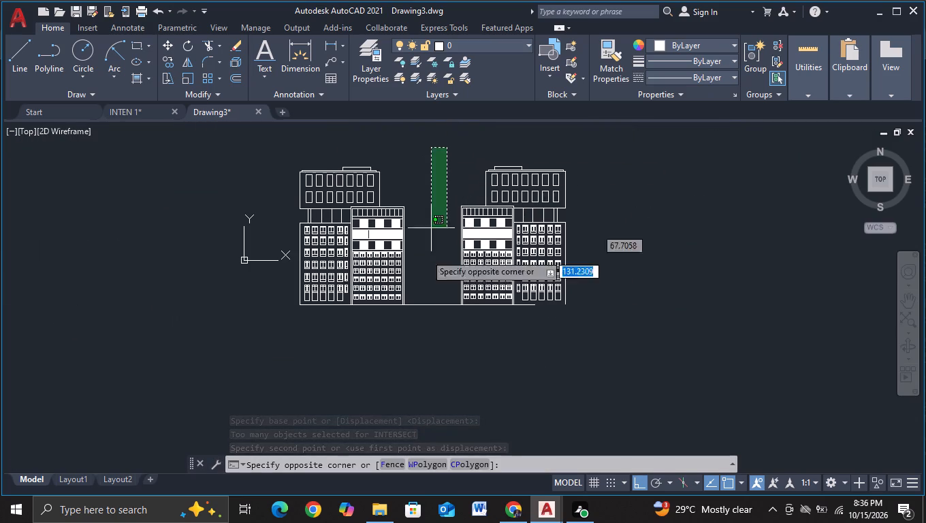
click(624, 321)
key(m)
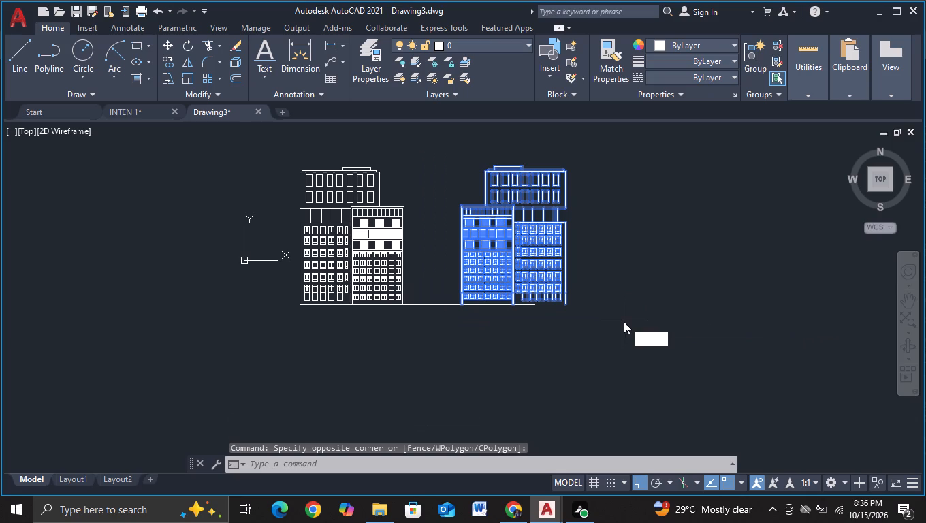
click(660, 351)
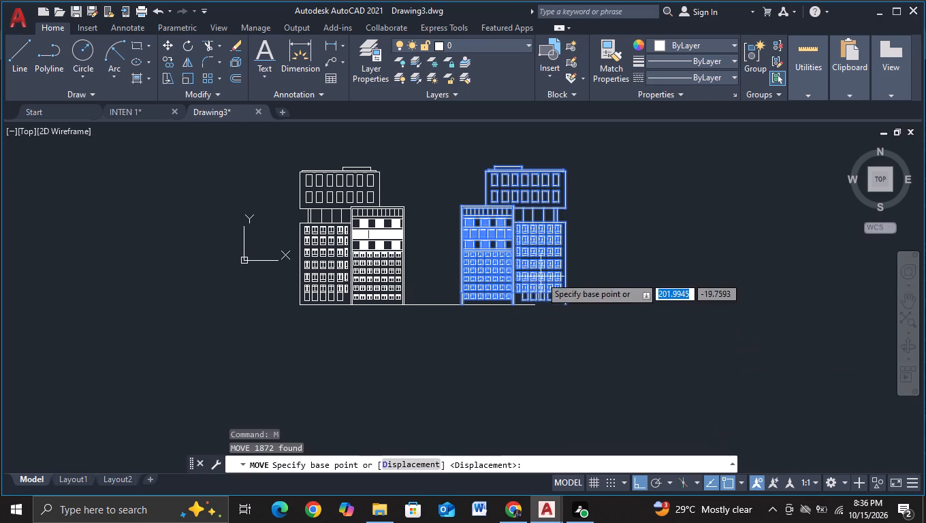
click(537, 272)
scroll(537, 289, up, 4)
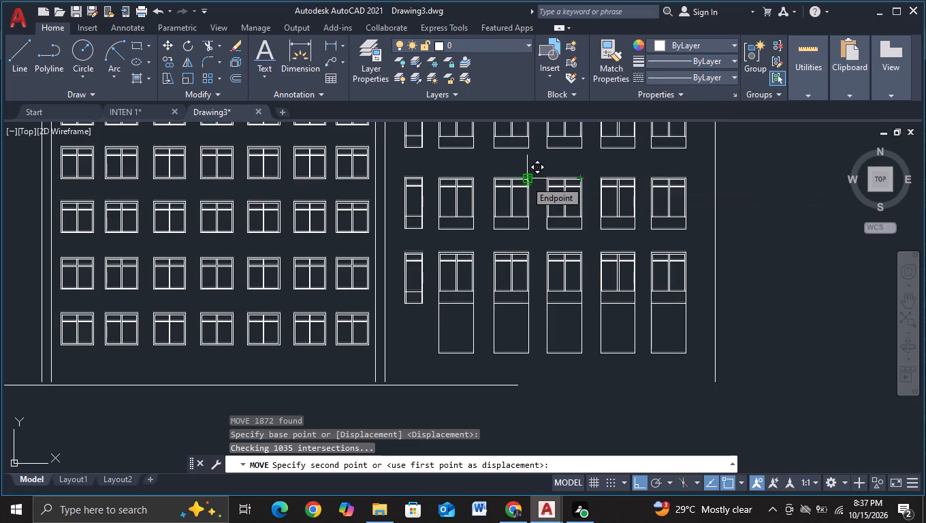
middle_drag(526, 180, 565, 116)
scroll(555, 165, up, 3)
scroll(545, 124, down, 3)
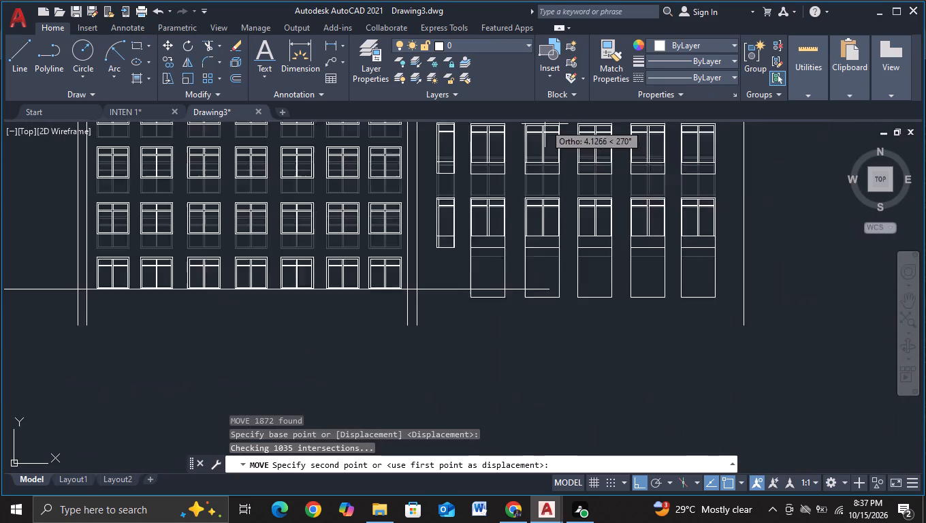
middle_drag(541, 177, 547, 110)
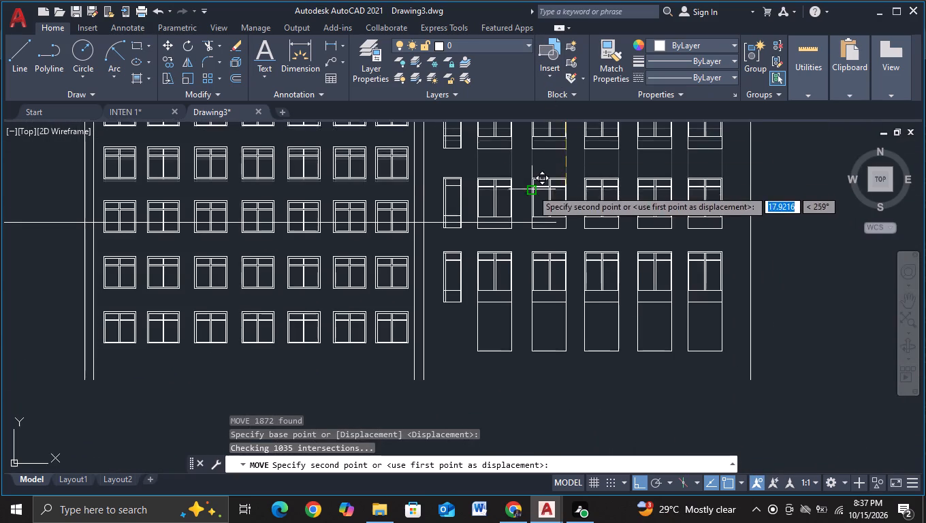
middle_drag(532, 190, 532, 259)
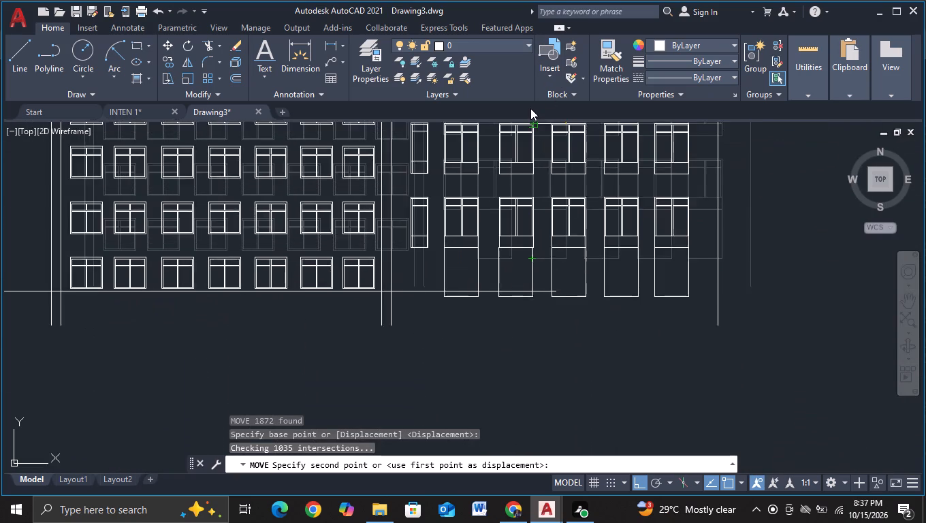
key(F3)
middle_drag(539, 185, 532, 287)
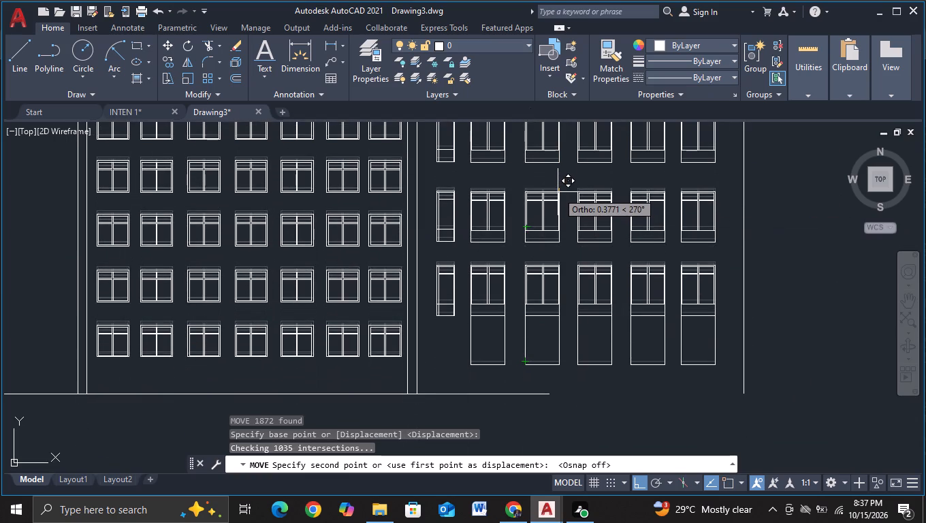
click(558, 192)
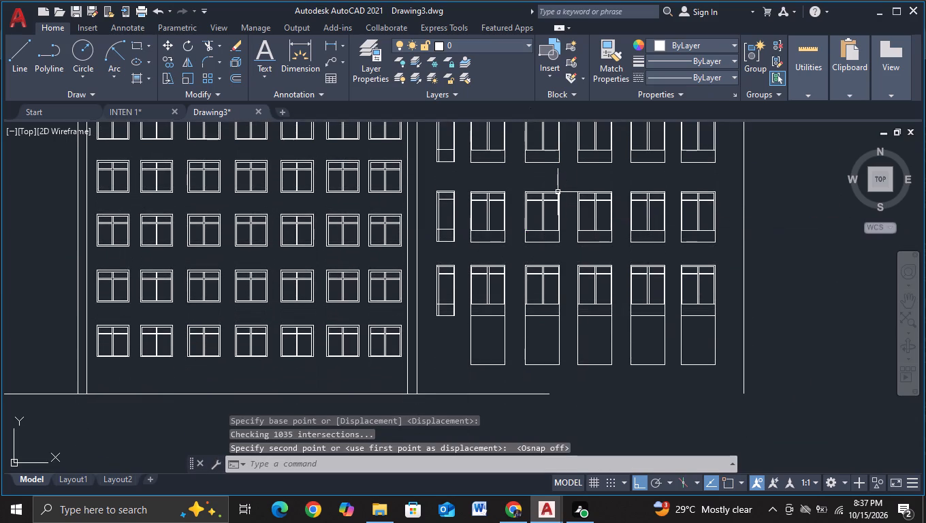
Draw a horizontal line from the ground line's right end to just past the mirrored building's outer wall, snapping to the endpoint.
scroll(558, 192, down, 3)
middle_drag(407, 263, 430, 336)
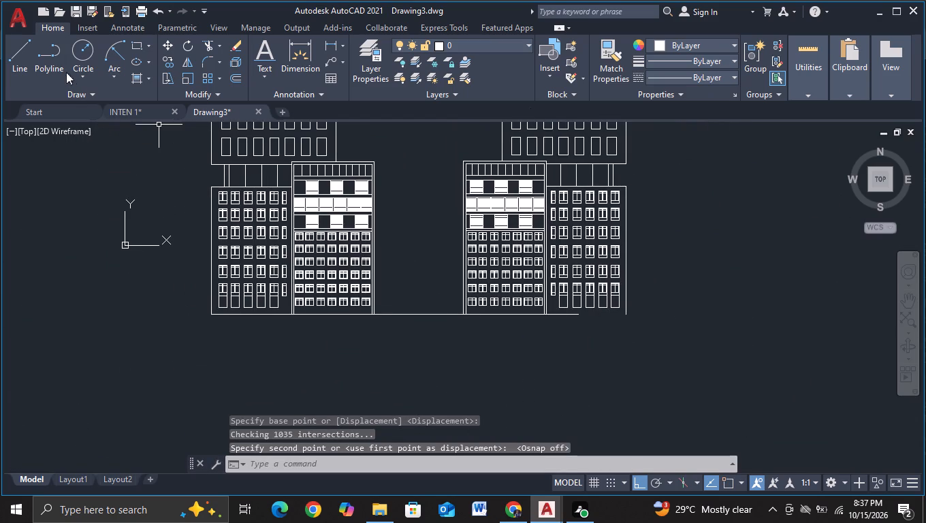
click(24, 54)
scroll(580, 311, up, 1)
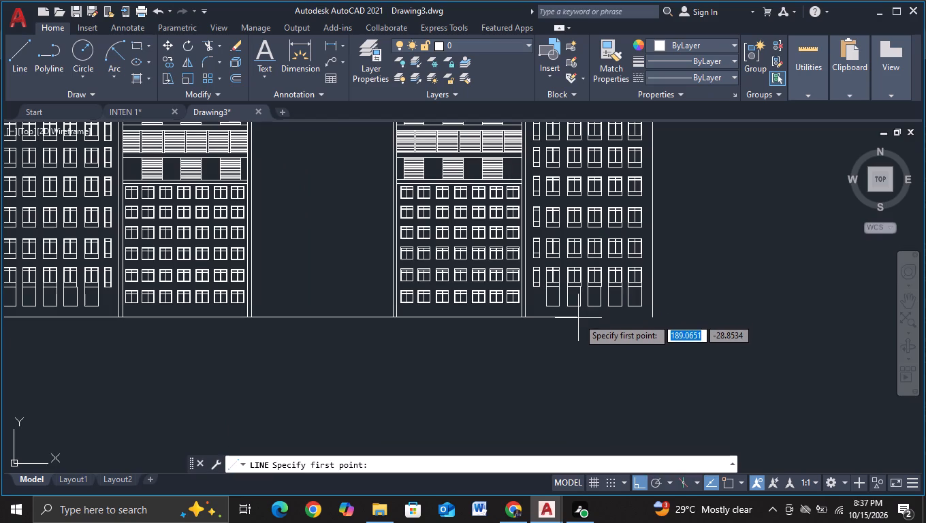
key(F3)
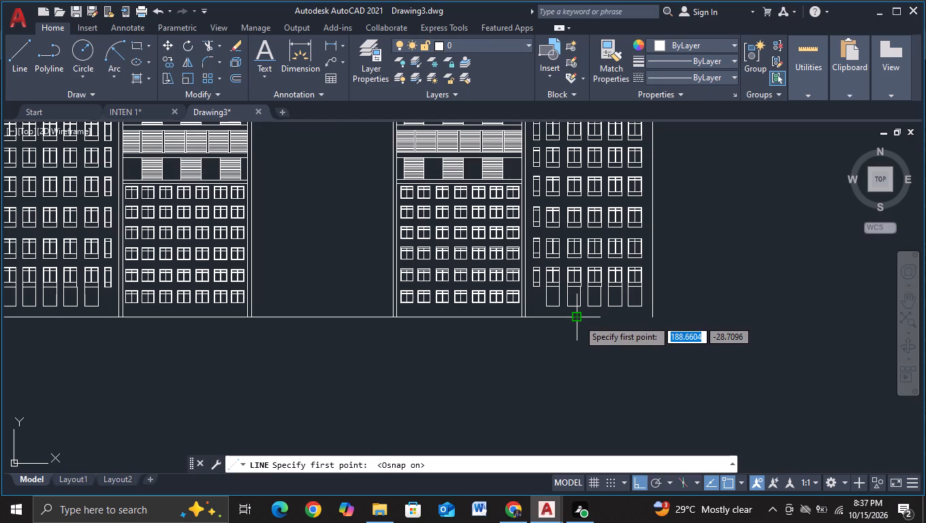
click(578, 319)
click(714, 336)
key(Escape)
Delete both rows of windows in the upper block of the mirrored building.
scroll(532, 352, down, 2)
middle_drag(510, 359, 587, 358)
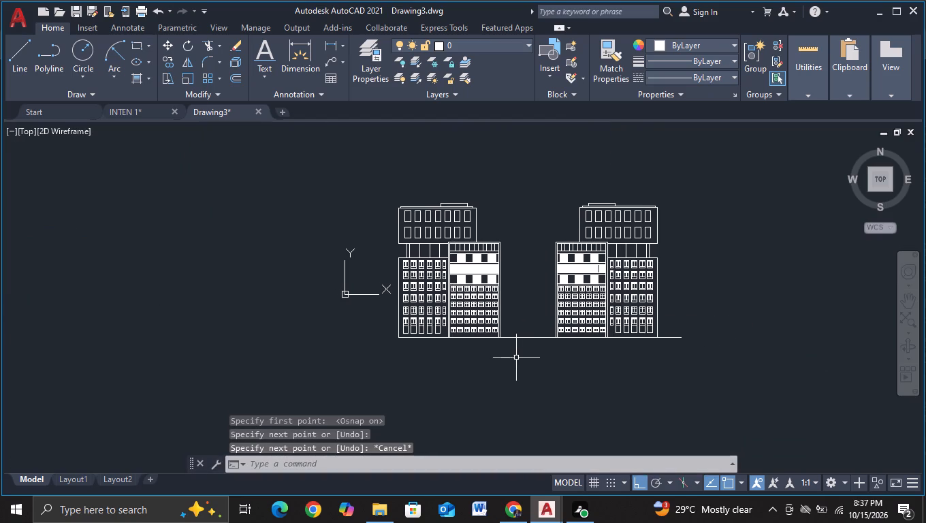
middle_drag(524, 355, 490, 388)
scroll(556, 331, up, 1)
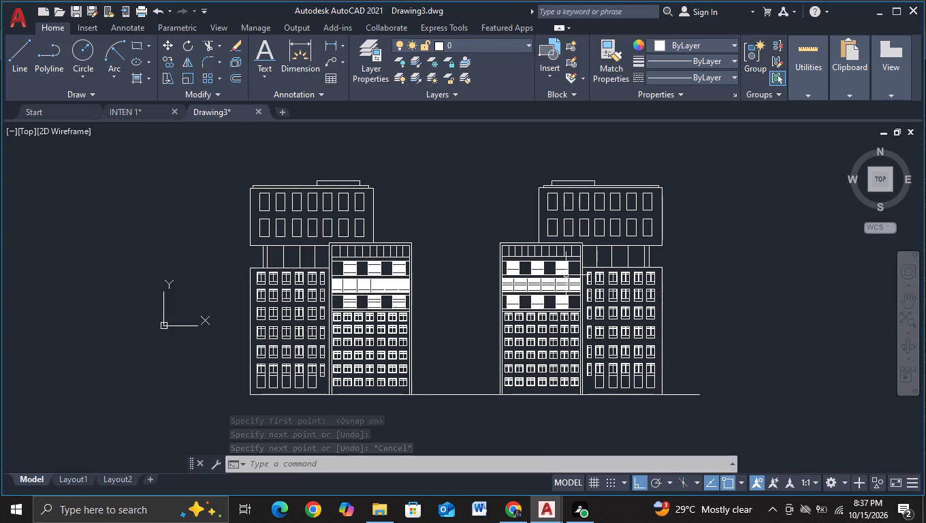
scroll(542, 190, up, 1)
click(543, 193)
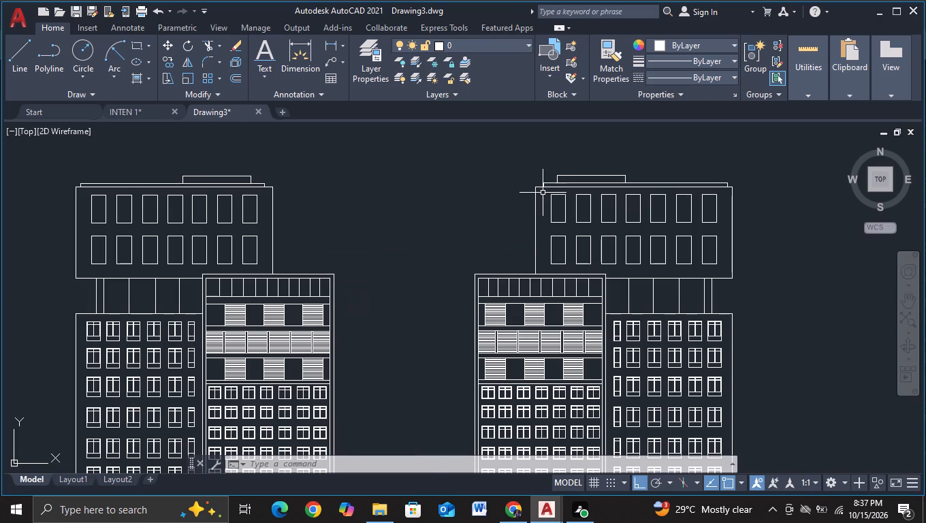
click(728, 270)
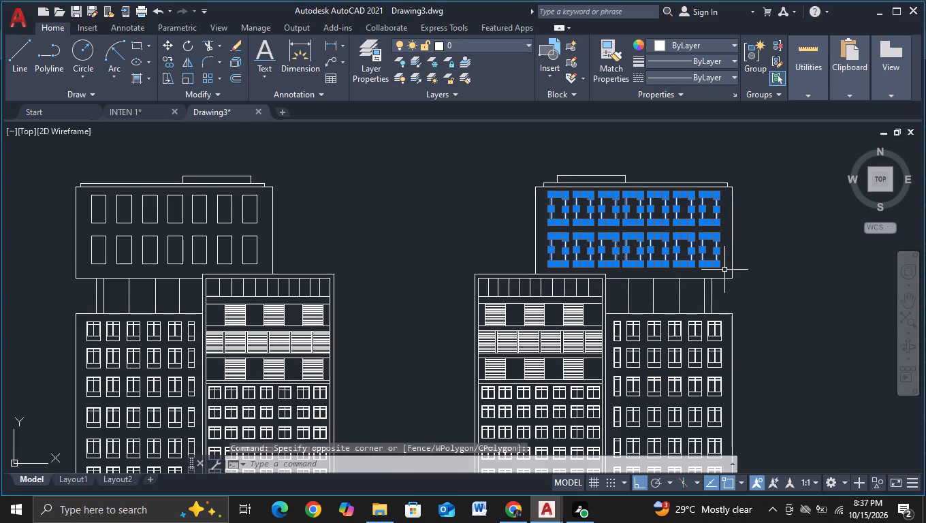
key(Delete)
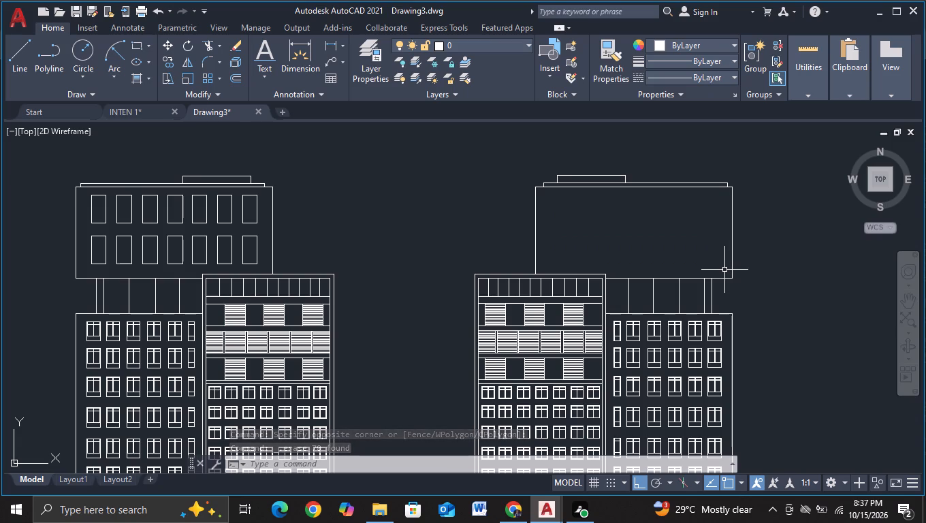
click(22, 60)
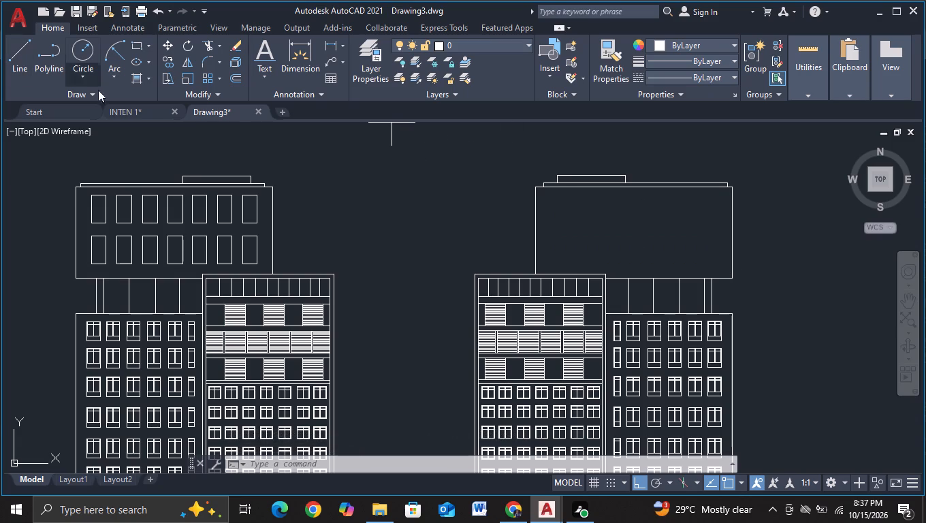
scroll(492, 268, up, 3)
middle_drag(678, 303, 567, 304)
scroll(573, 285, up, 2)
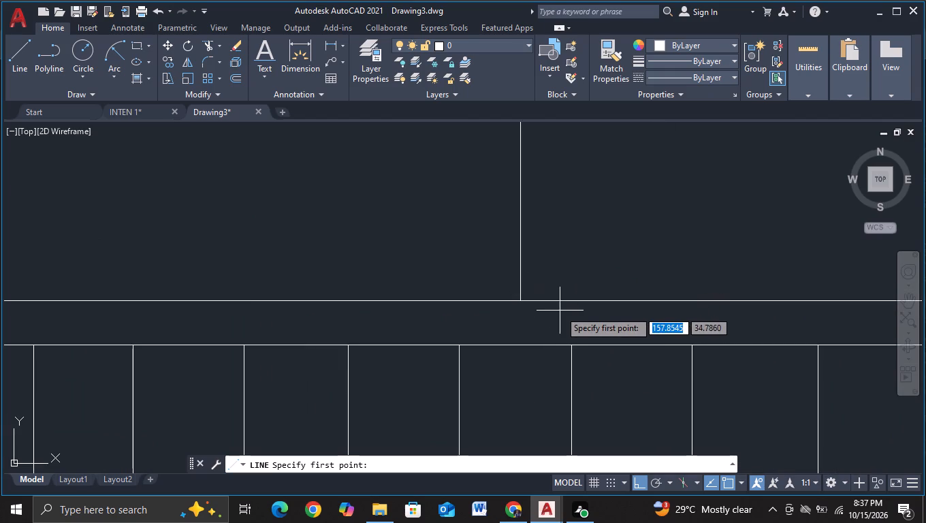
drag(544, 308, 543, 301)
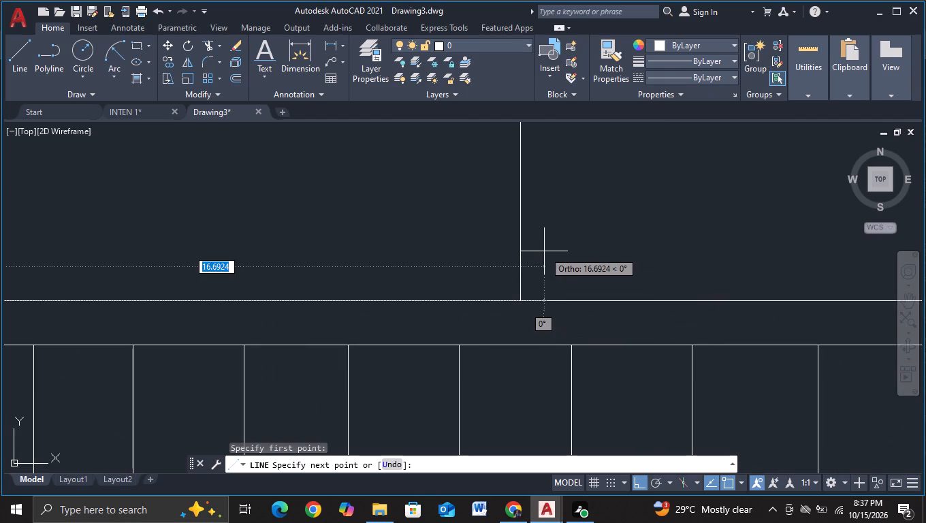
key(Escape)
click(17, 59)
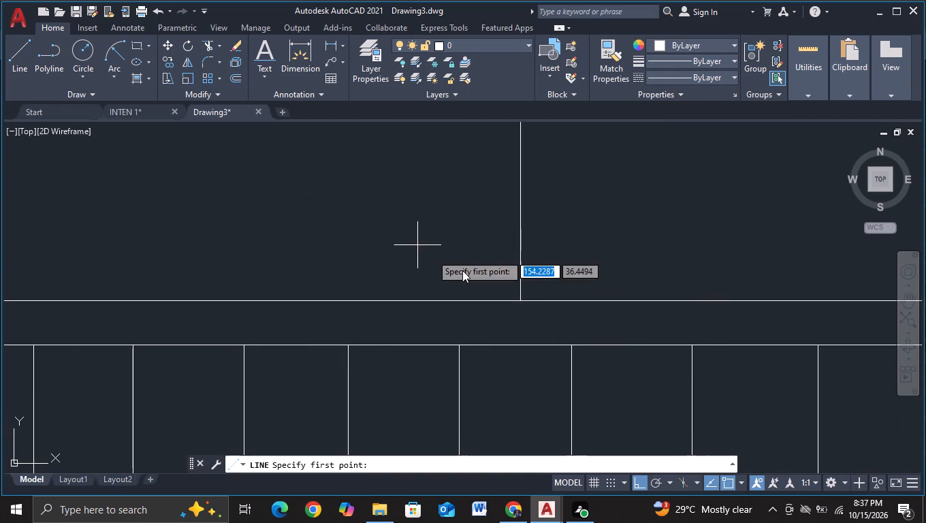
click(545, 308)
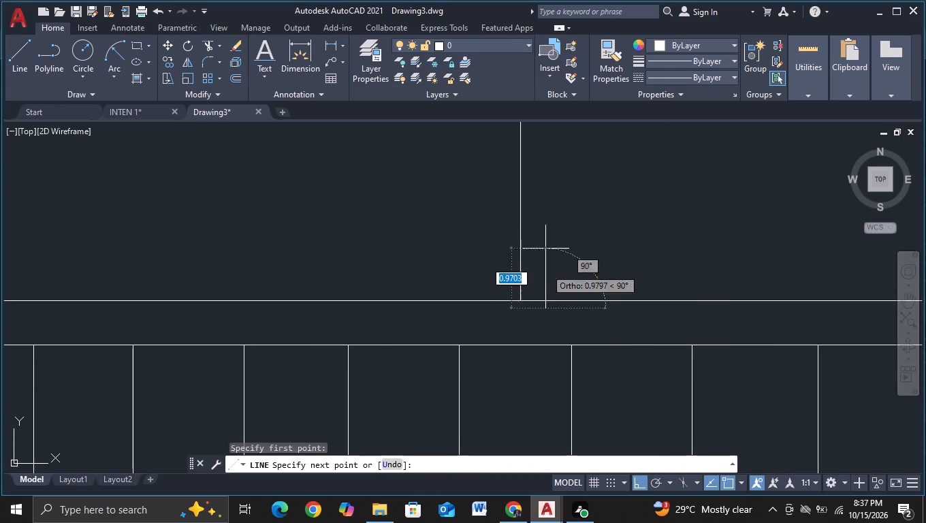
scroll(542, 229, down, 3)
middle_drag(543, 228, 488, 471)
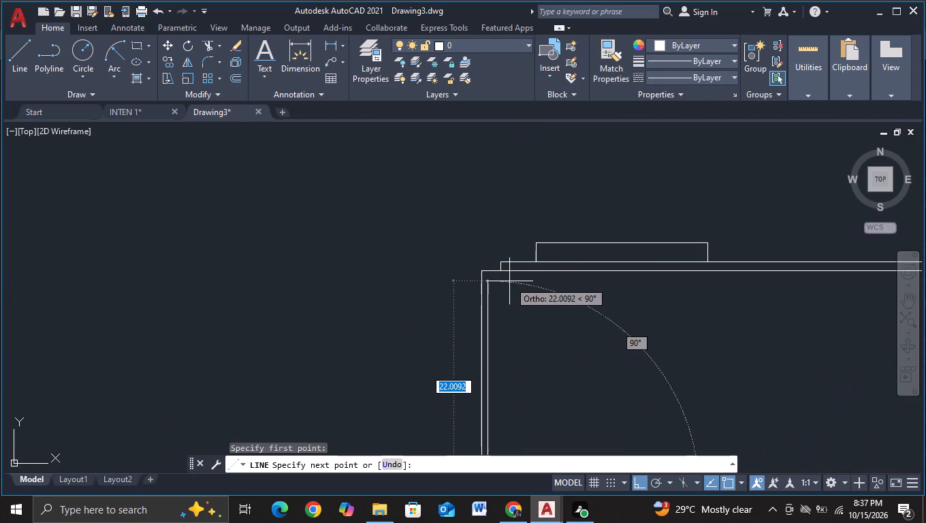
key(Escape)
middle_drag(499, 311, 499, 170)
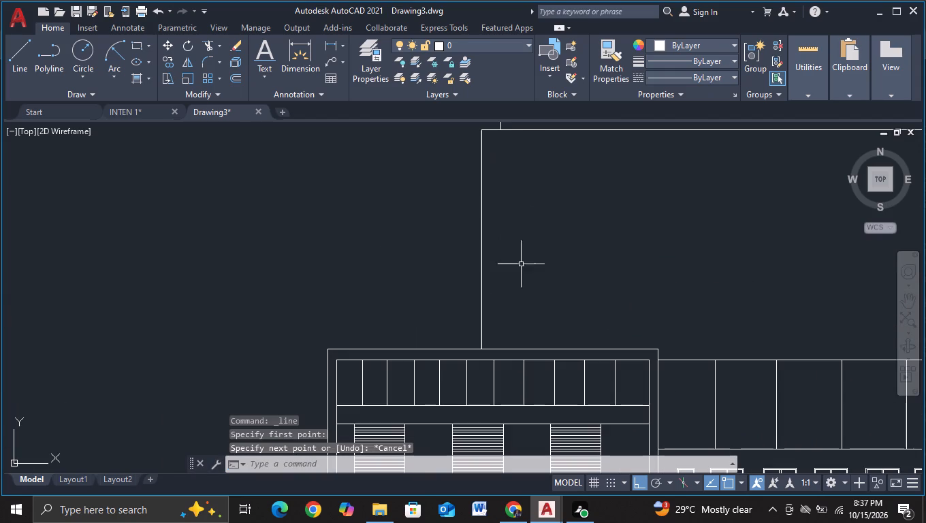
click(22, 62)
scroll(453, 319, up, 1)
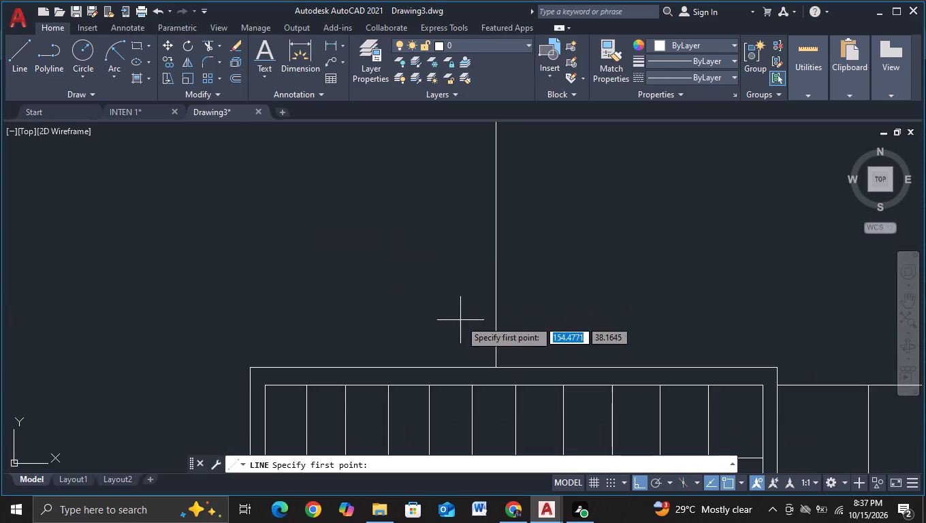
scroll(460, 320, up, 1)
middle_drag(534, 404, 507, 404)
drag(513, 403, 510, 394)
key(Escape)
Draw a vertical line about 22 units tall just inside the upper block's left wall, stopping just below its top edge.
click(24, 56)
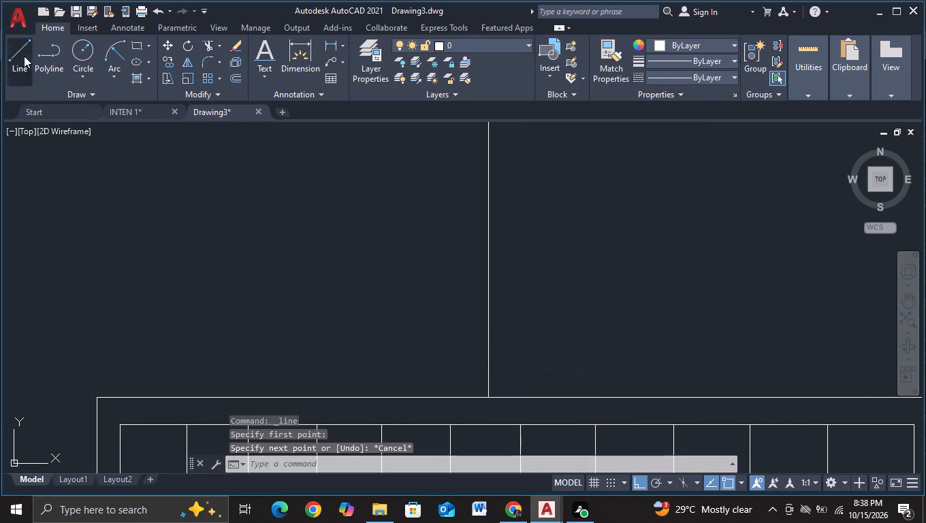
middle_drag(620, 379, 486, 296)
scroll(396, 310, up, 1)
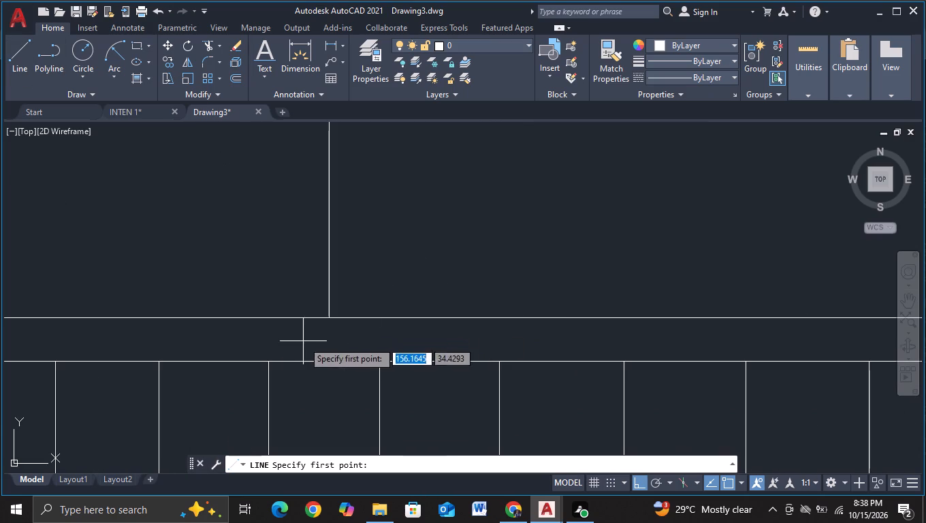
drag(364, 327, 364, 317)
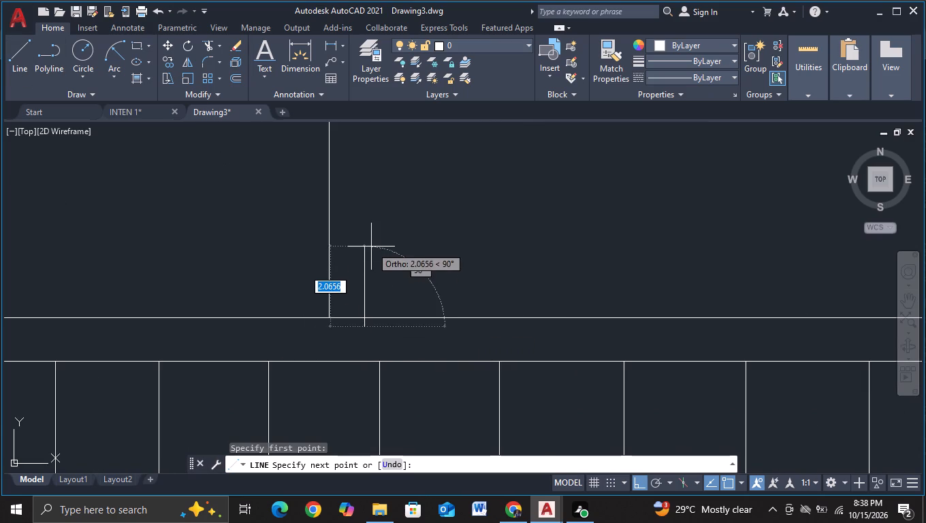
scroll(371, 247, down, 2)
middle_drag(371, 247, 389, 422)
middle_drag(397, 252, 391, 428)
scroll(397, 252, down, 1)
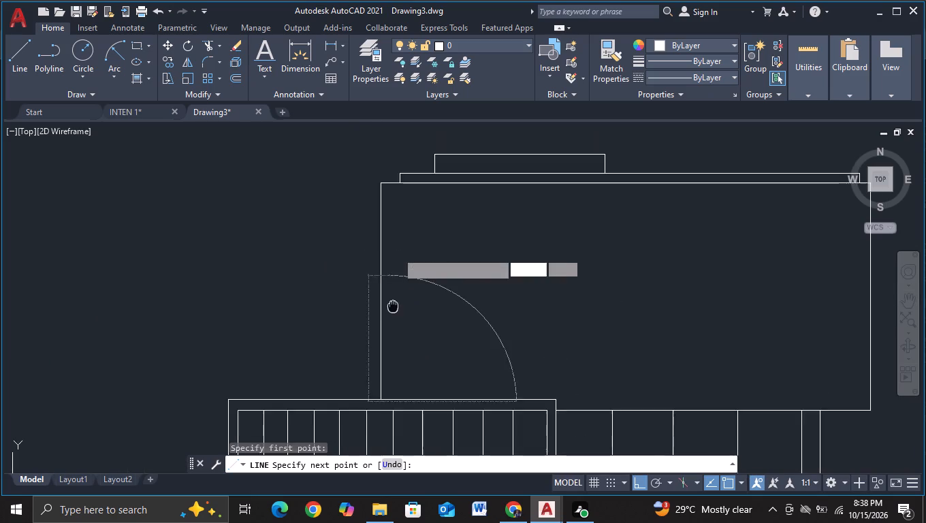
middle_drag(391, 428, 391, 449)
scroll(389, 368, up, 2)
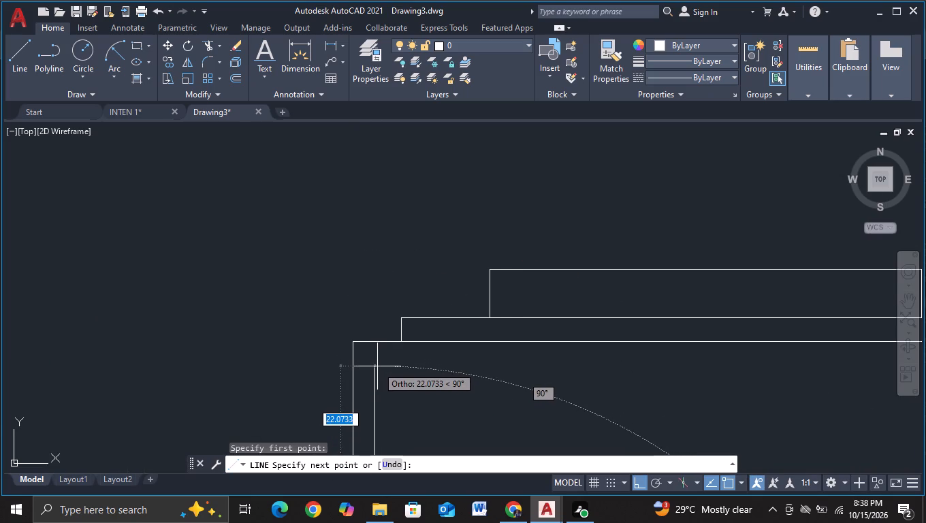
click(375, 366)
Continue the inset outline horizontally below the top edge to just inside the right wall, and straight down past the upper block's bottom edge.
middle_drag(494, 379, 0, 298)
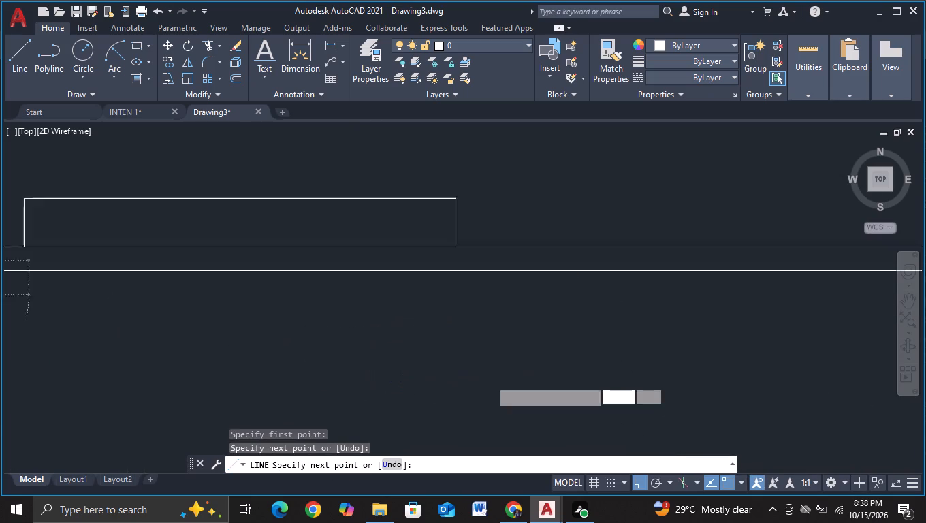
middle_drag(0, 298, 0, 297)
middle_drag(563, 359, 49, 311)
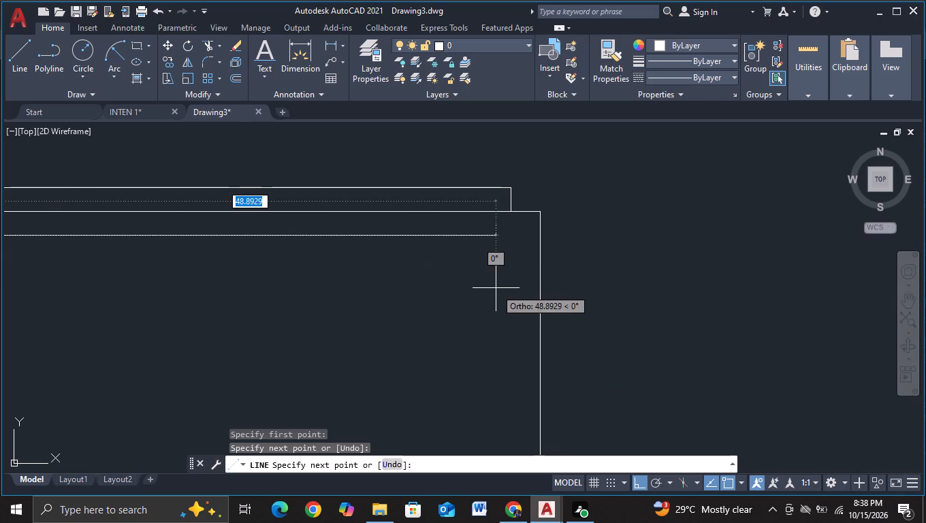
click(514, 276)
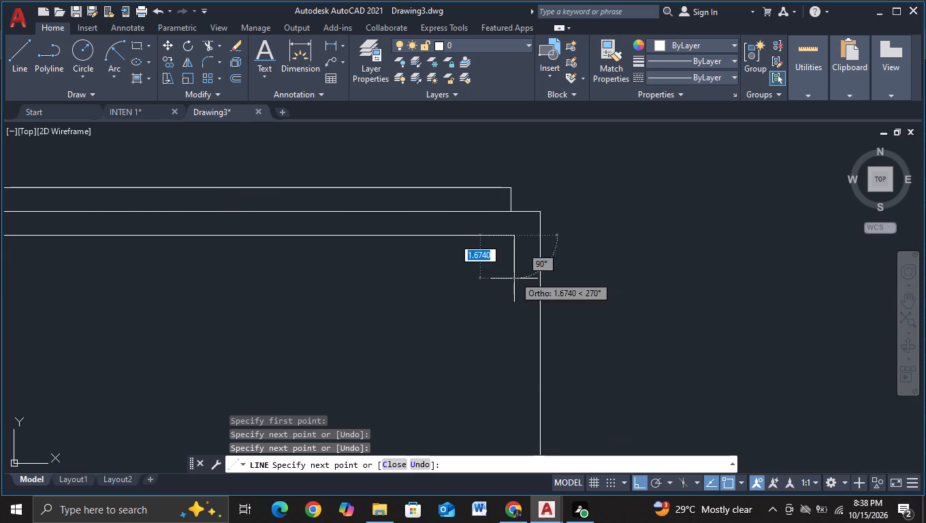
scroll(515, 357, down, 2)
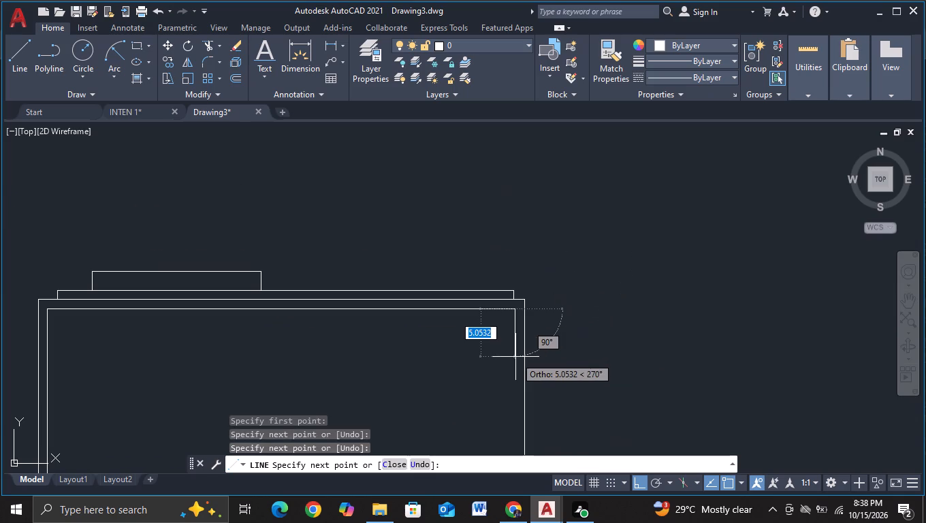
middle_drag(515, 357, 494, 195)
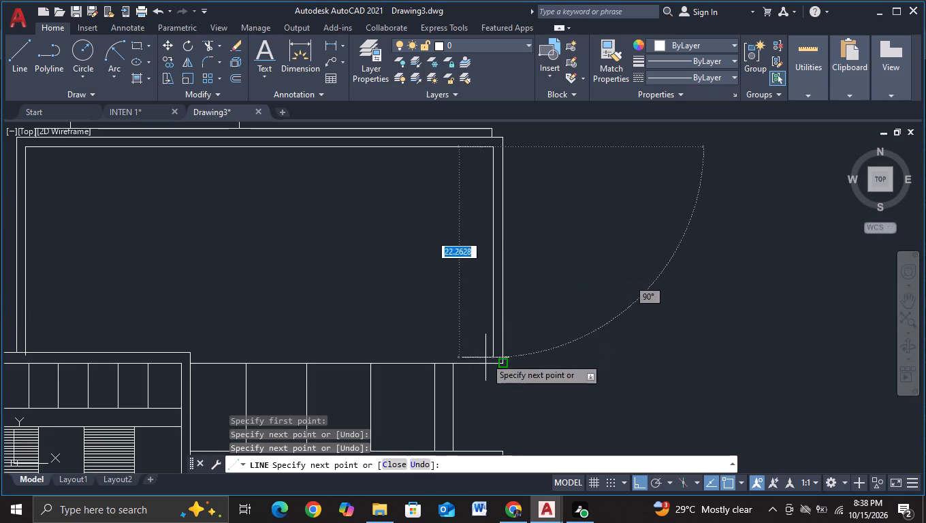
middle_drag(485, 358, 475, 279)
click(478, 336)
key(Escape)
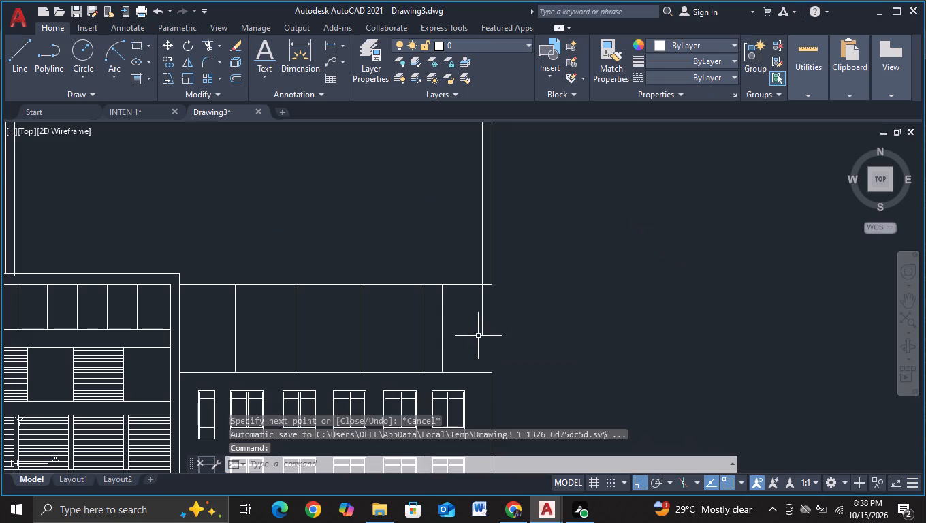
Trim the lower ends of both inset verticals where they overshoot the upper block's bottom edges.
click(205, 46)
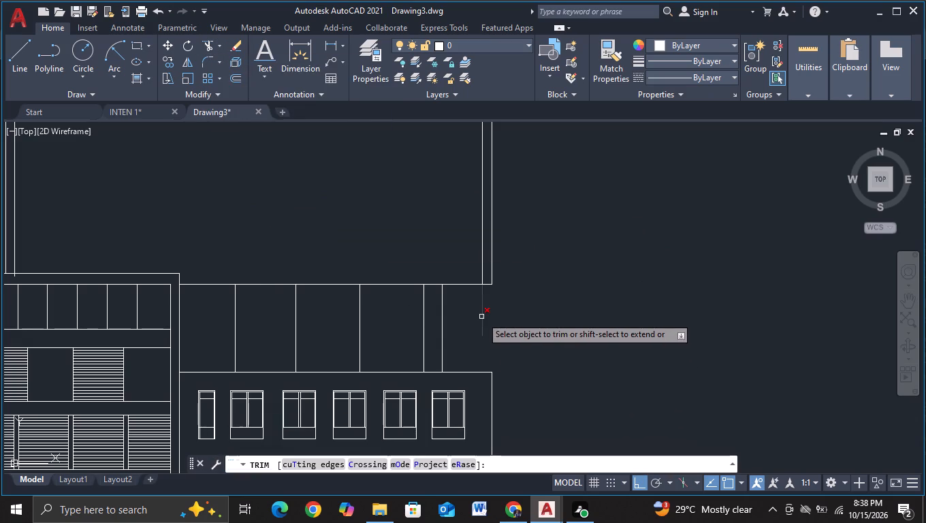
click(481, 317)
click(14, 277)
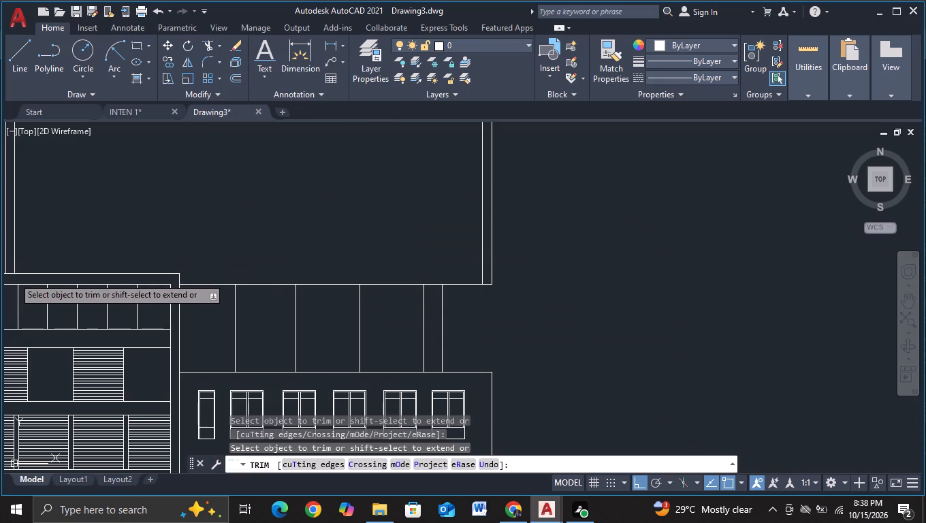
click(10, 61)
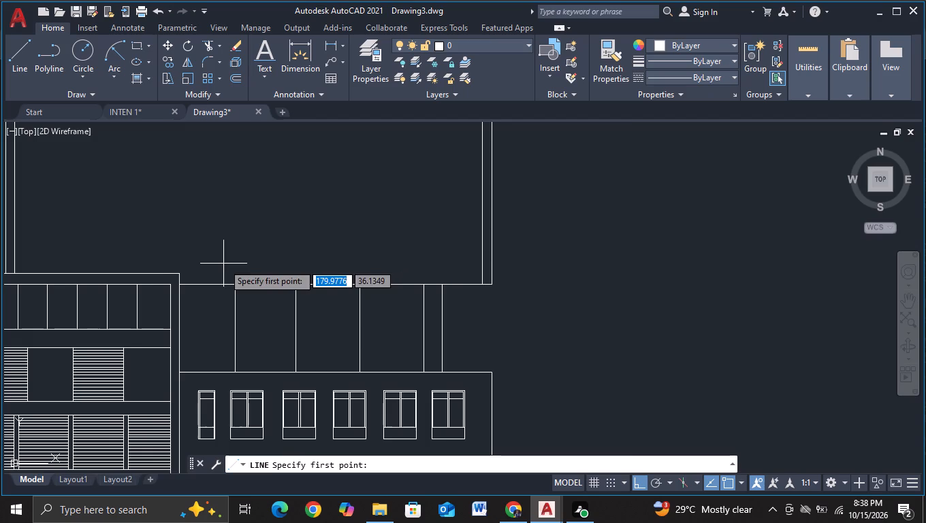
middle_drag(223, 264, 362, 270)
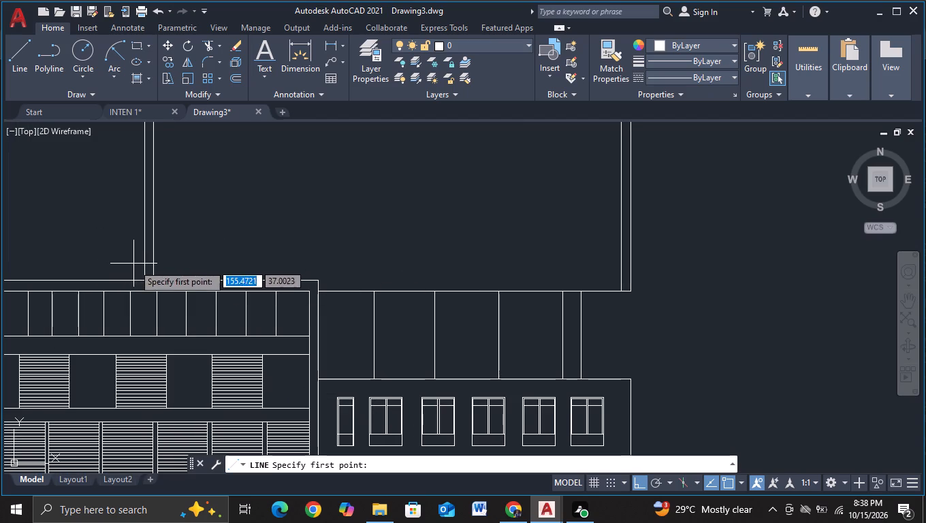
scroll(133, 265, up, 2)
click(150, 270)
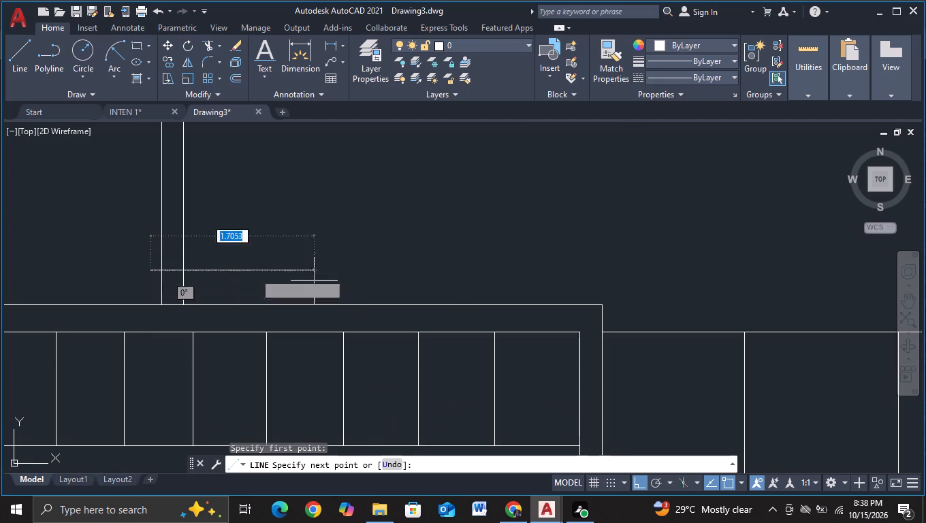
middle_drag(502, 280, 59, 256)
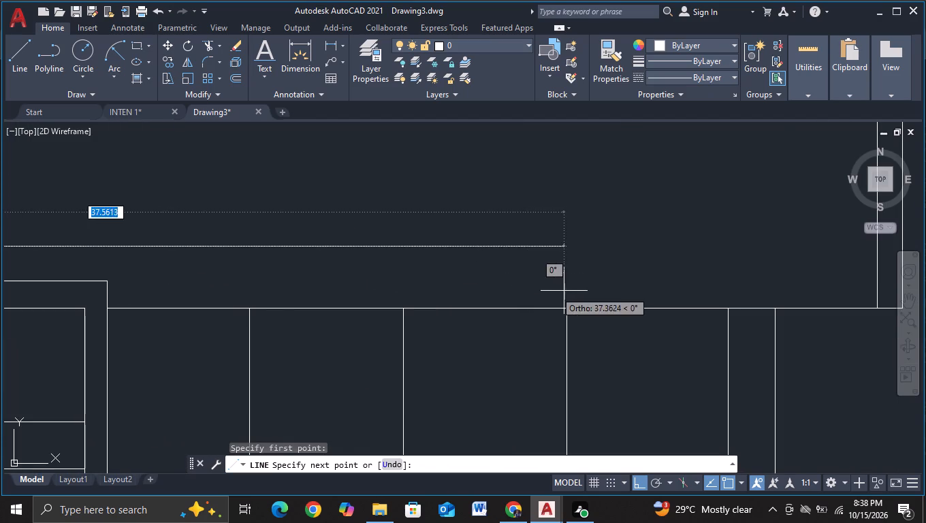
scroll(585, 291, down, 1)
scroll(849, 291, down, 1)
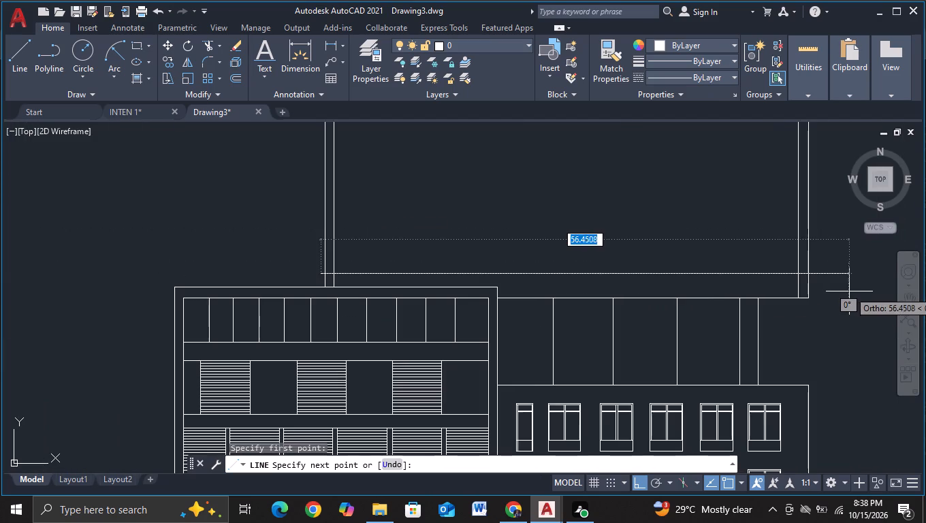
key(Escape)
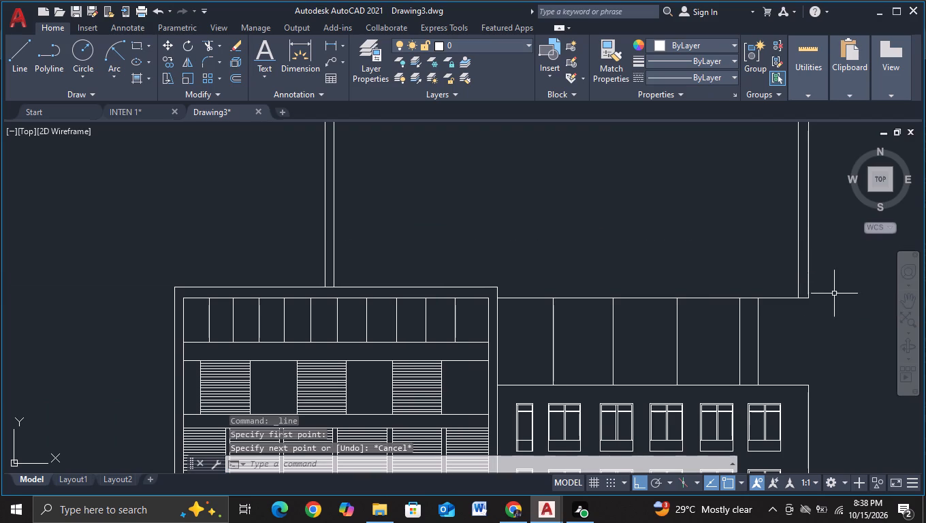
Draw a horizontal line from the louvred wing's top right roof corner to just past the upper block's right wall.
click(23, 74)
scroll(419, 276, up, 2)
click(594, 301)
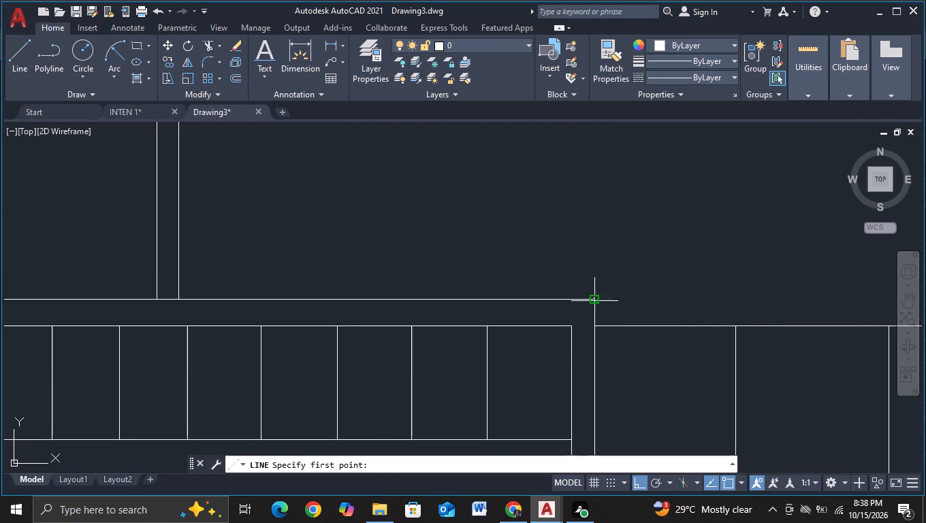
middle_drag(660, 301, 208, 298)
middle_drag(568, 295, 211, 307)
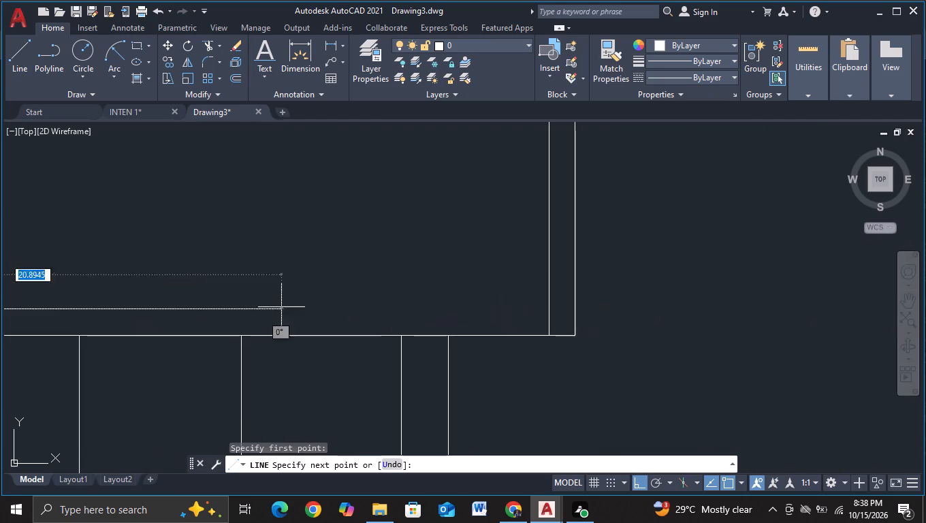
click(649, 302)
key(Escape)
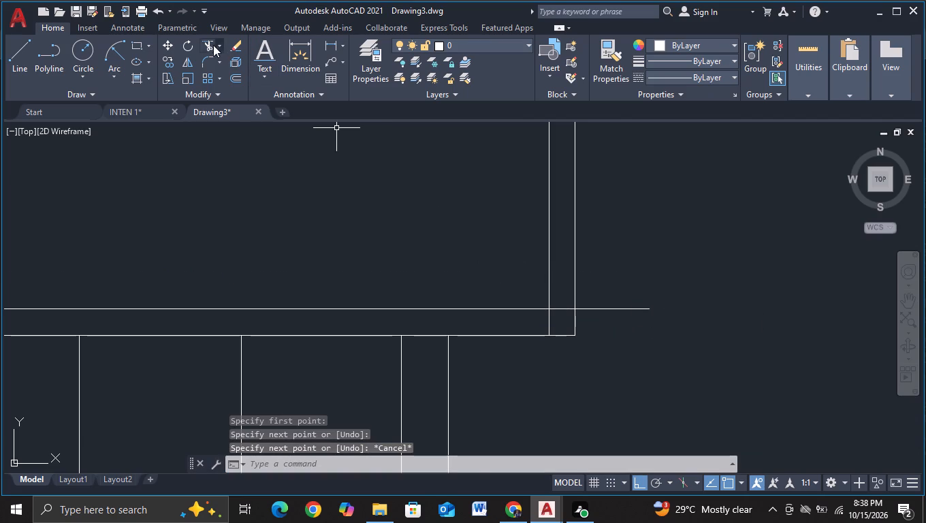
Trim the inset outline's lower right corner, removing the right inset vertical's tail and the horizontal line's excess beyond it.
click(207, 46)
drag(559, 301, 557, 306)
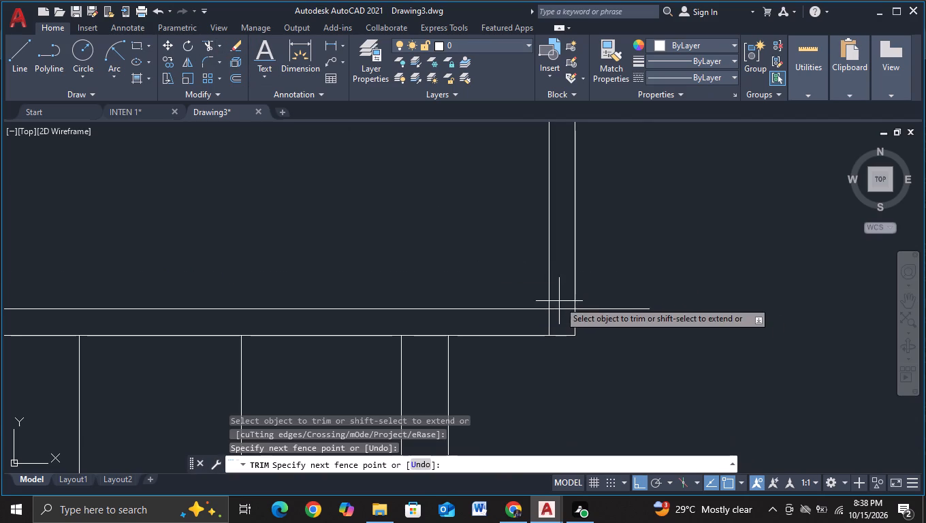
drag(557, 306, 523, 322)
drag(613, 278, 624, 358)
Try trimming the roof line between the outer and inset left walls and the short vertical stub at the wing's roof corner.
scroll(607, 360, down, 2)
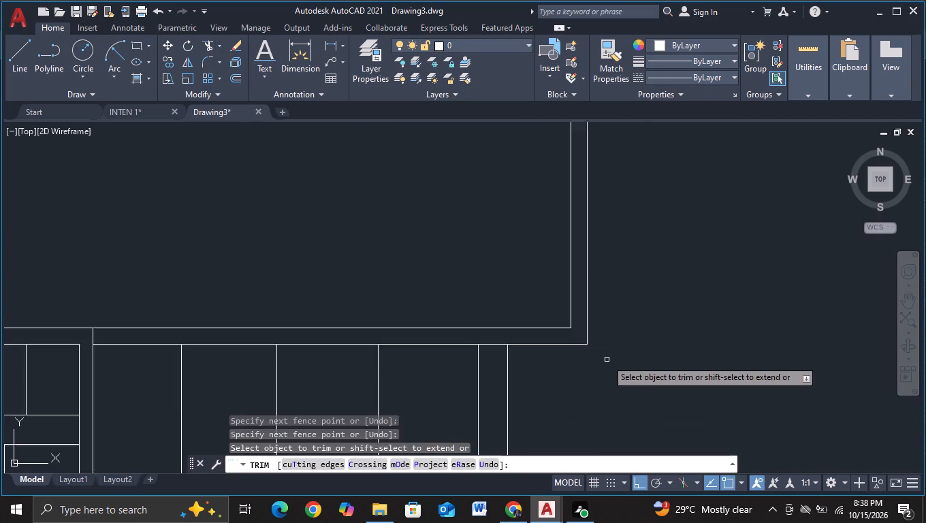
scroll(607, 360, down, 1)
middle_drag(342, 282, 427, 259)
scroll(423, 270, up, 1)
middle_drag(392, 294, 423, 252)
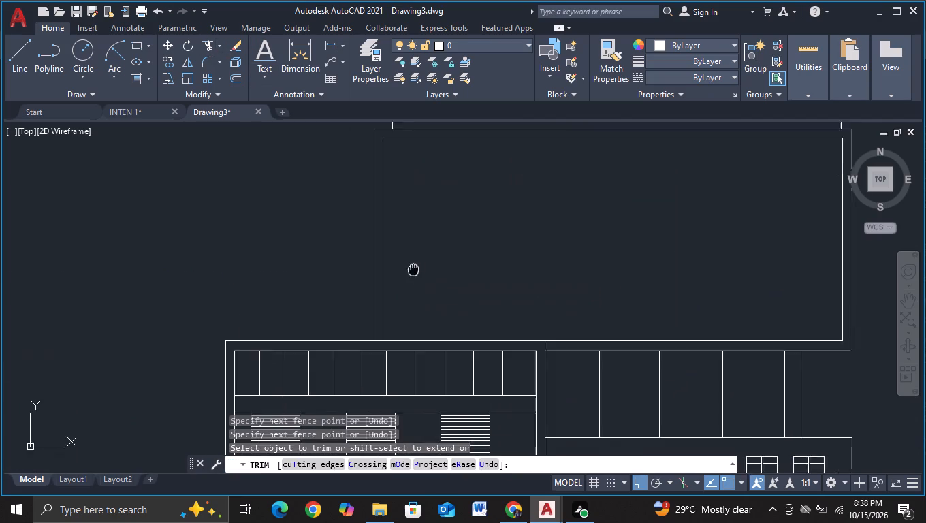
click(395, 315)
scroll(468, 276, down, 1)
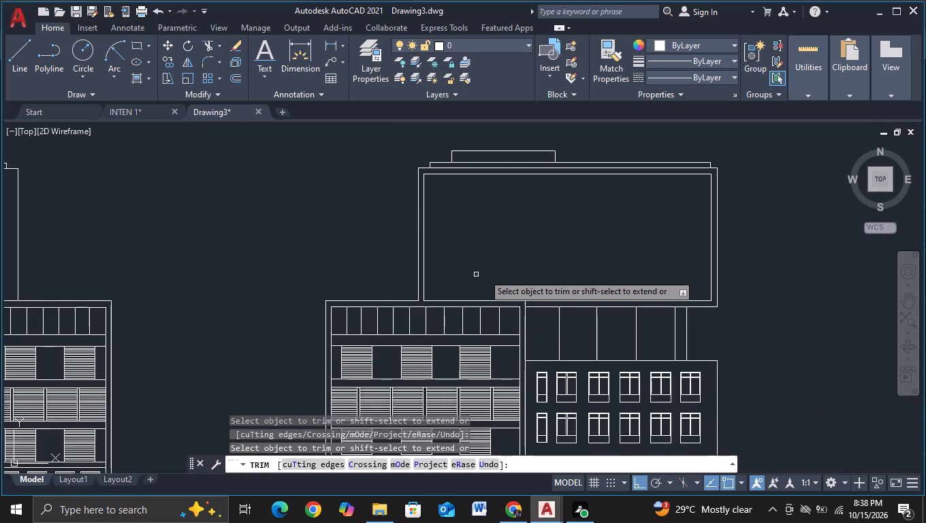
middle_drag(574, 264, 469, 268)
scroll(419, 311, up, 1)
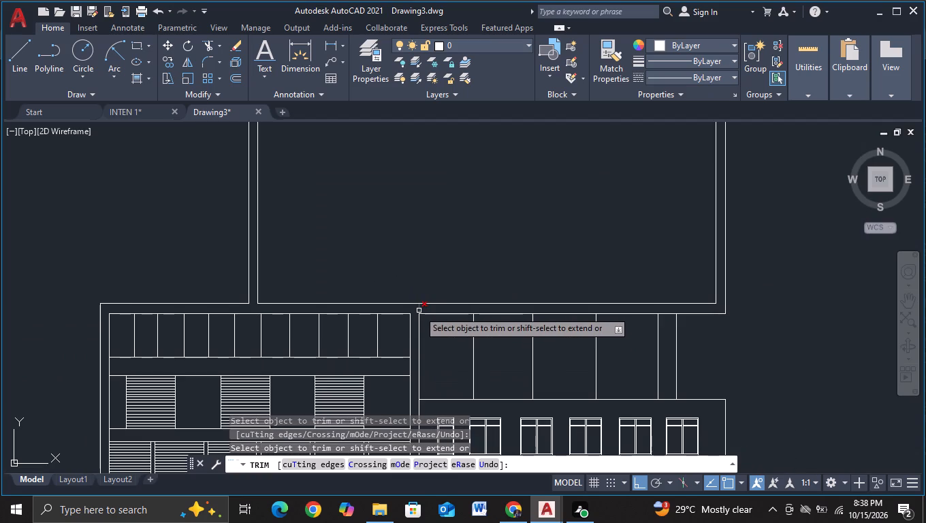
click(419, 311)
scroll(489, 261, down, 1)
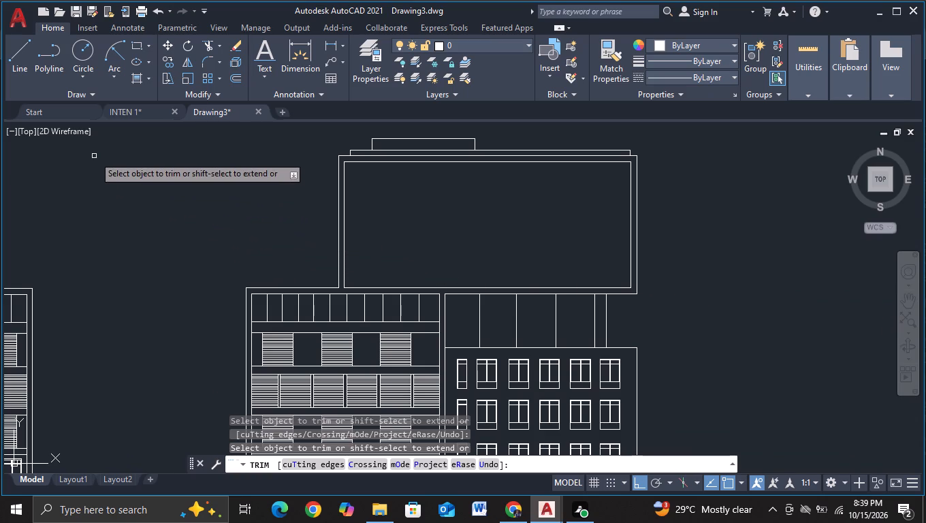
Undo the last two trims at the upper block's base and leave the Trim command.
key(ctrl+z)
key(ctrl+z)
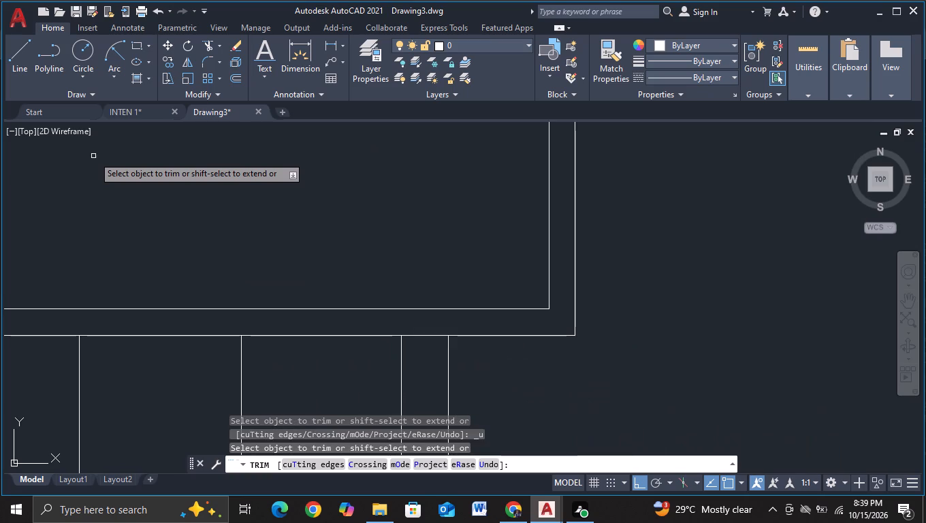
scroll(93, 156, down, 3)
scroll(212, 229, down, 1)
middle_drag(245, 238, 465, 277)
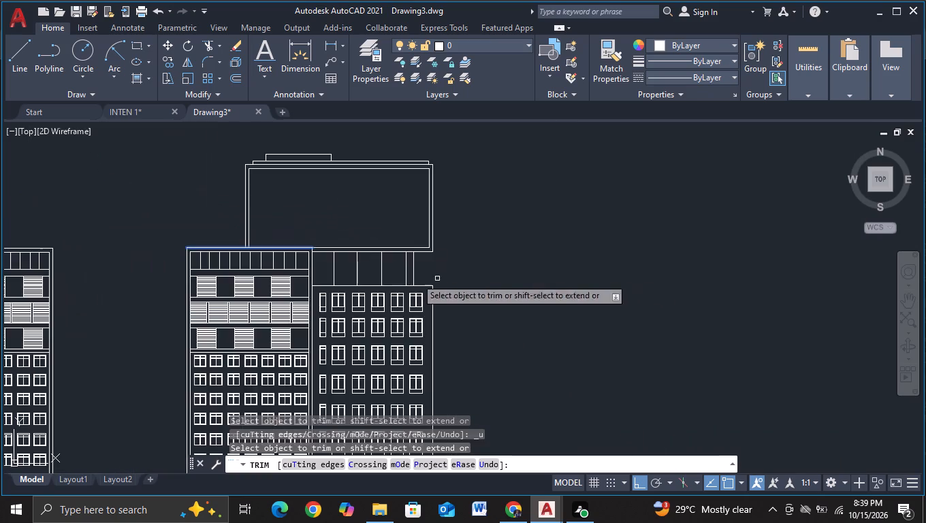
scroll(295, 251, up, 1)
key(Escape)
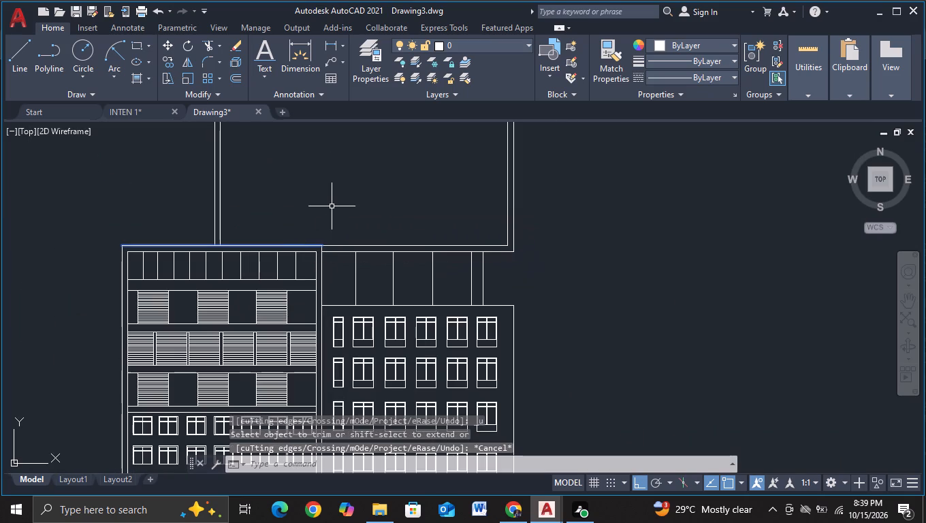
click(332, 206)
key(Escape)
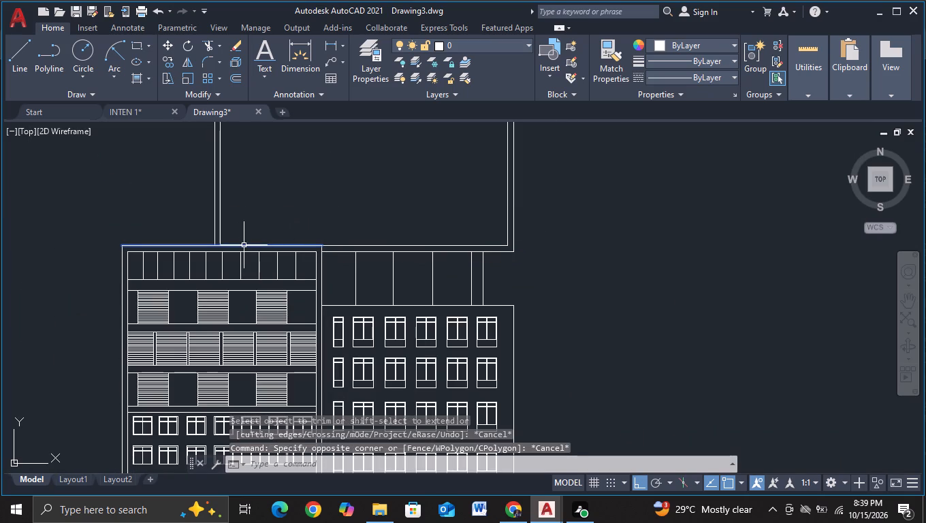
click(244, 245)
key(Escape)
Remove the small rooftop box on the original building by trimming away both its sides and its top edge.
scroll(351, 215, down, 1)
middle_drag(397, 221, 426, 280)
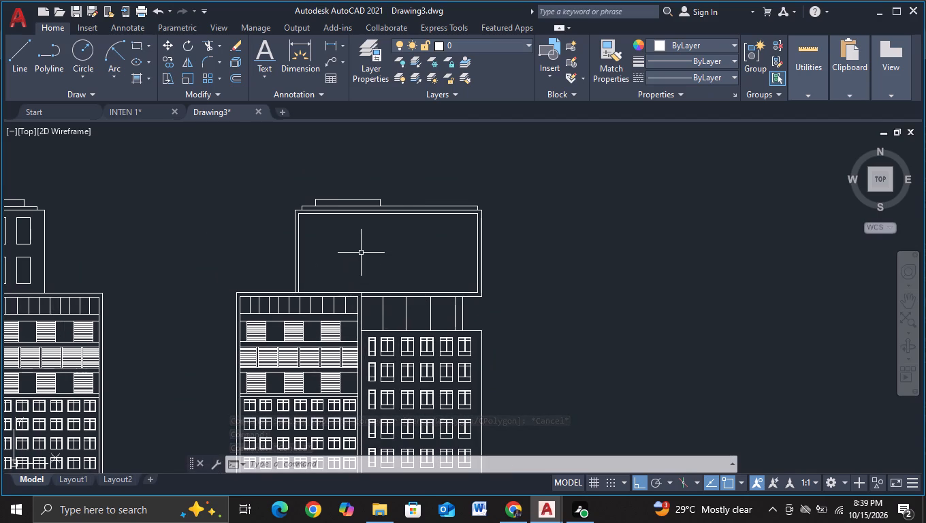
middle_drag(366, 259, 522, 289)
scroll(227, 240, up, 2)
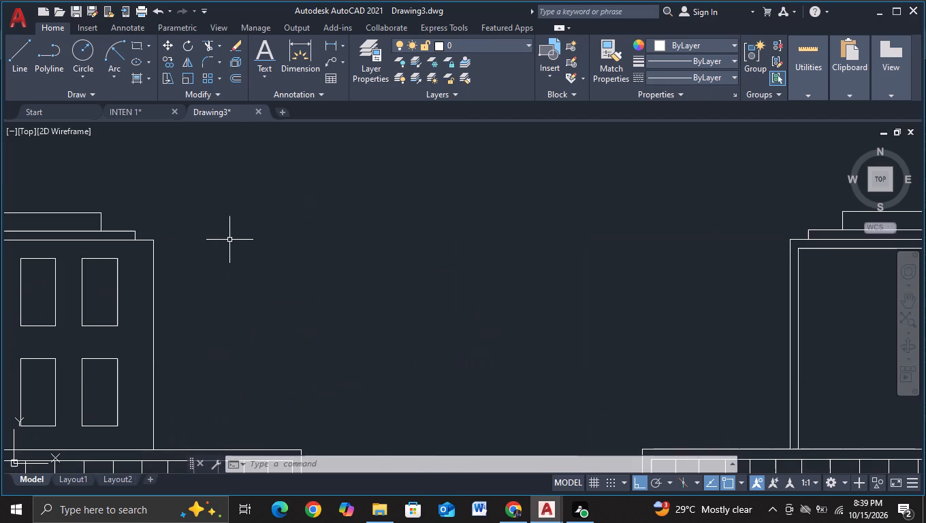
middle_drag(176, 225, 454, 259)
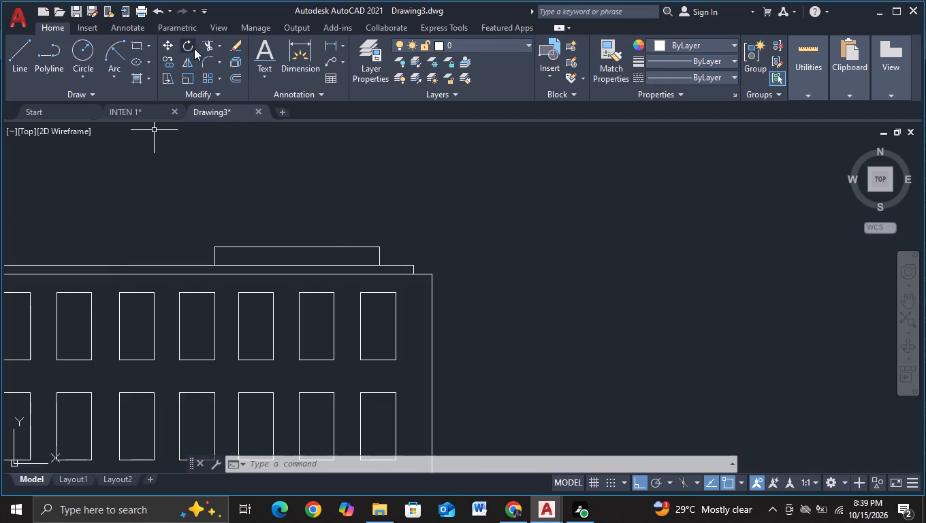
click(207, 42)
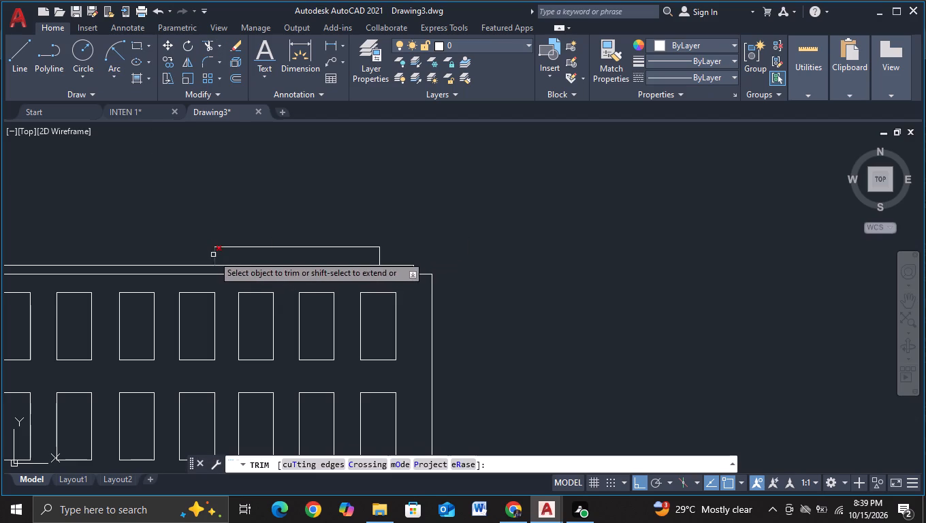
drag(212, 255, 221, 253)
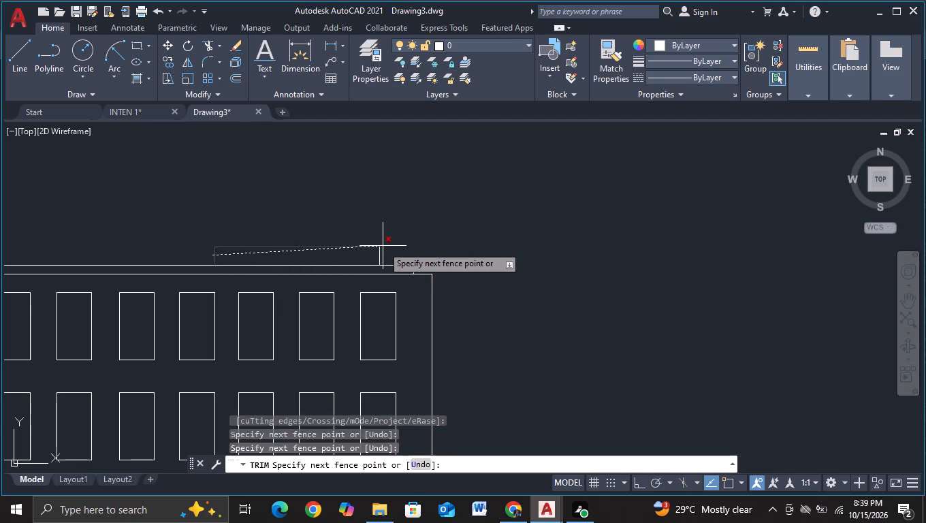
click(384, 250)
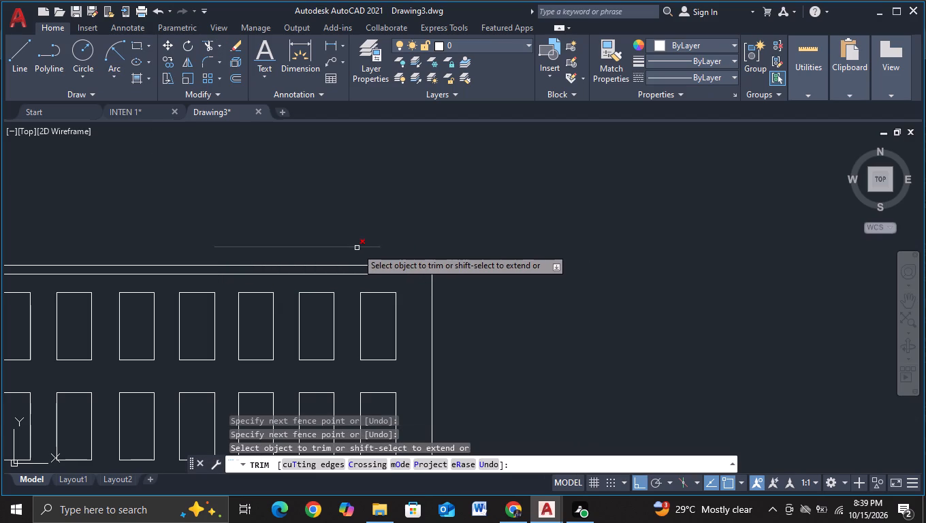
click(357, 248)
key(Escape)
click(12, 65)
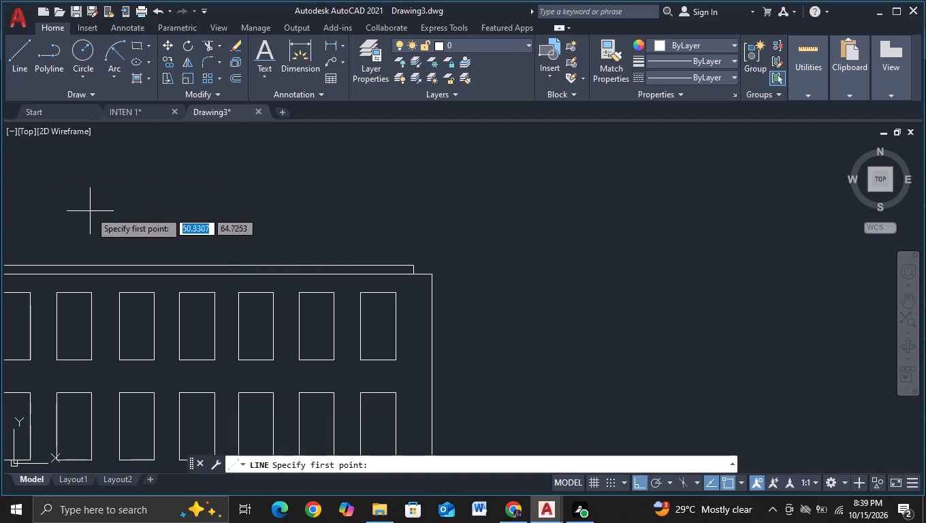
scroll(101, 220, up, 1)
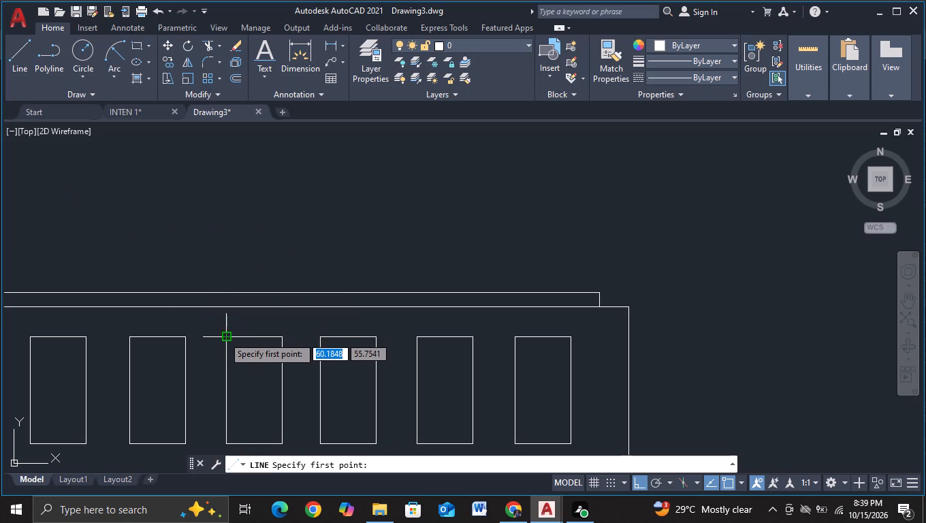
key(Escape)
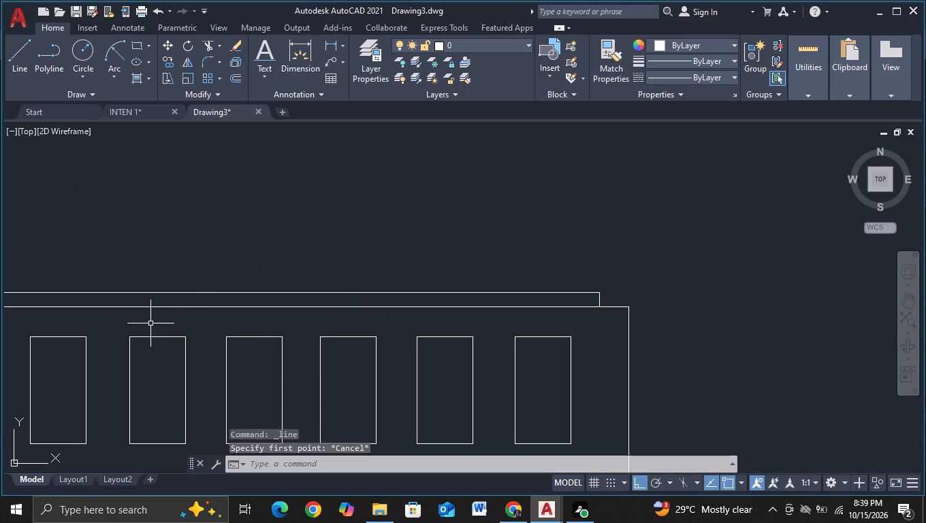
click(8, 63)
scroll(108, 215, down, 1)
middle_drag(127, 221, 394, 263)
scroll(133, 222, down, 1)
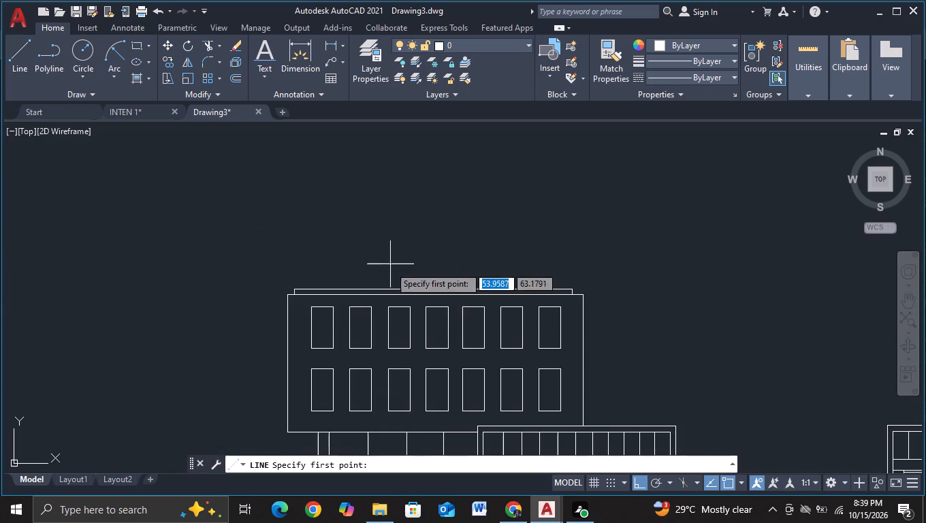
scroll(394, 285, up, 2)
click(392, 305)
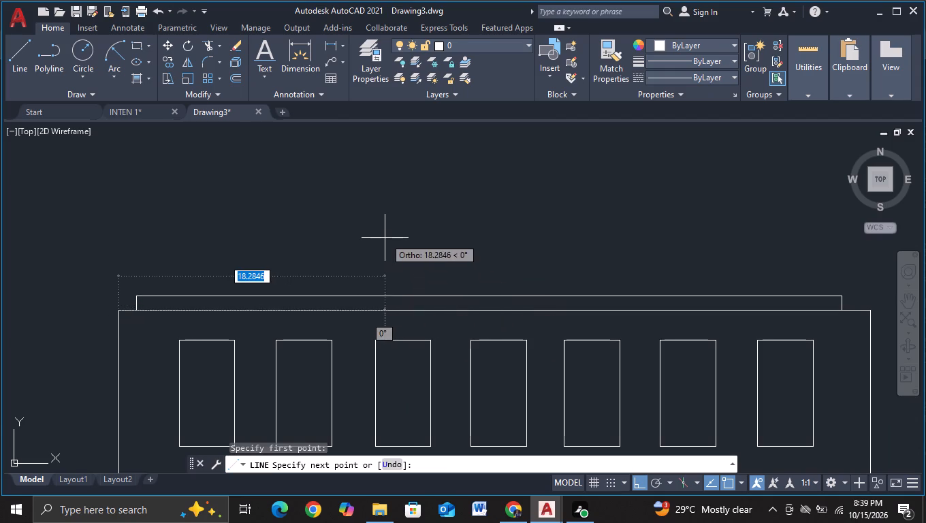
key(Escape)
Draw a wider three-sided rooftop box with lines above the original's parapet, its left side about 3.4 units high.
click(27, 80)
scroll(430, 326, up, 2)
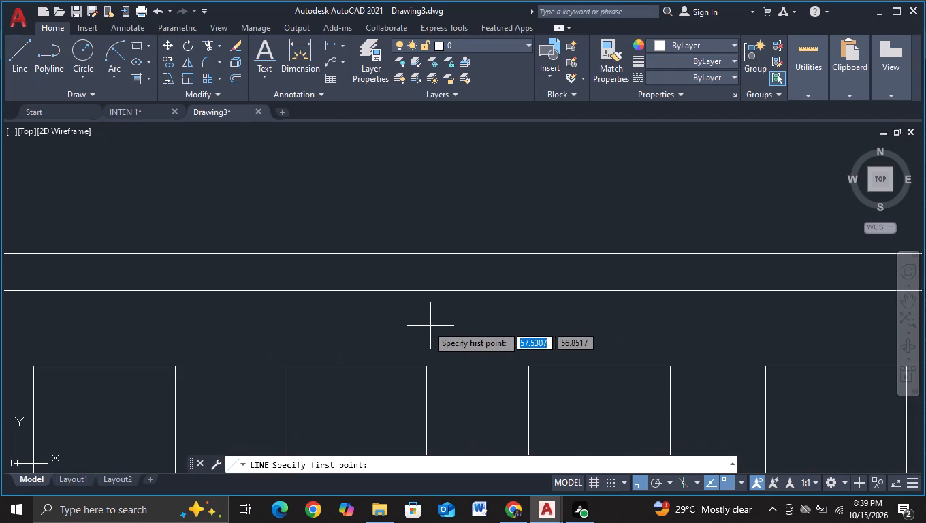
click(369, 275)
scroll(345, 170, down, 2)
middle_drag(345, 188, 356, 291)
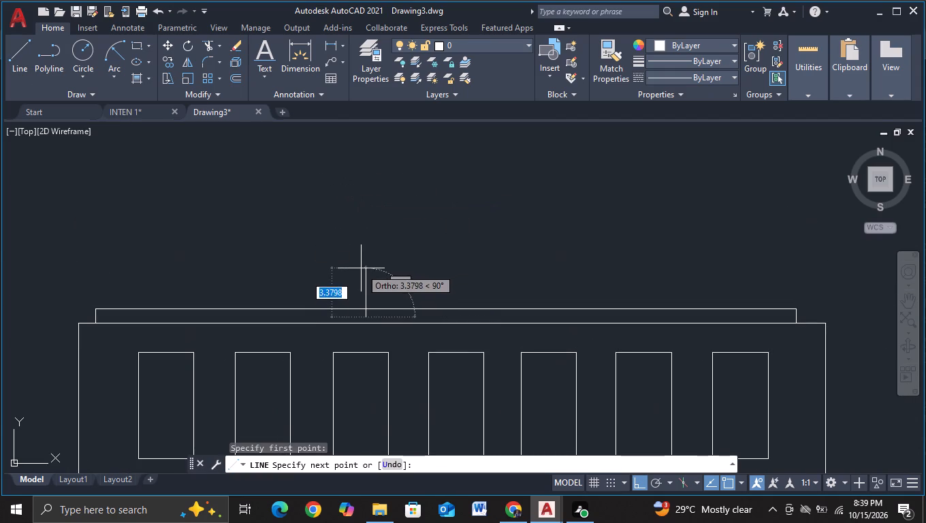
click(361, 268)
middle_drag(699, 287, 539, 302)
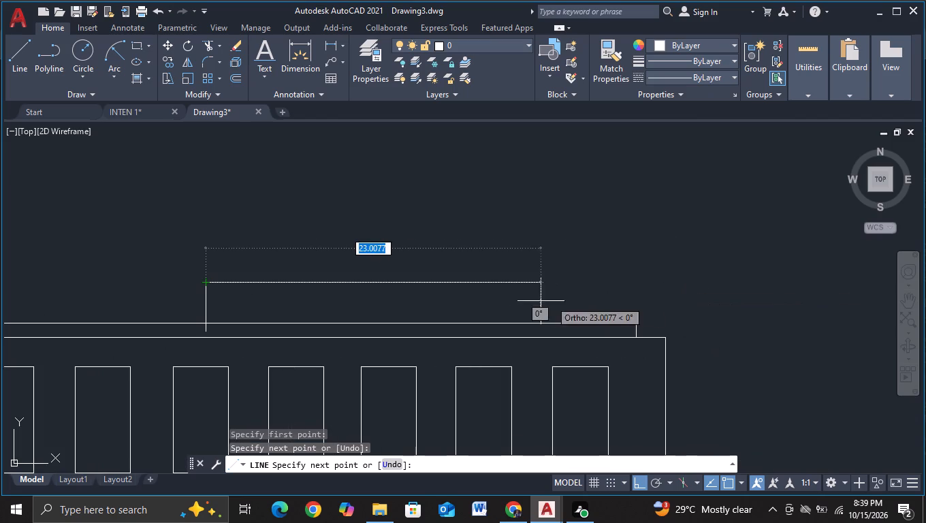
click(590, 304)
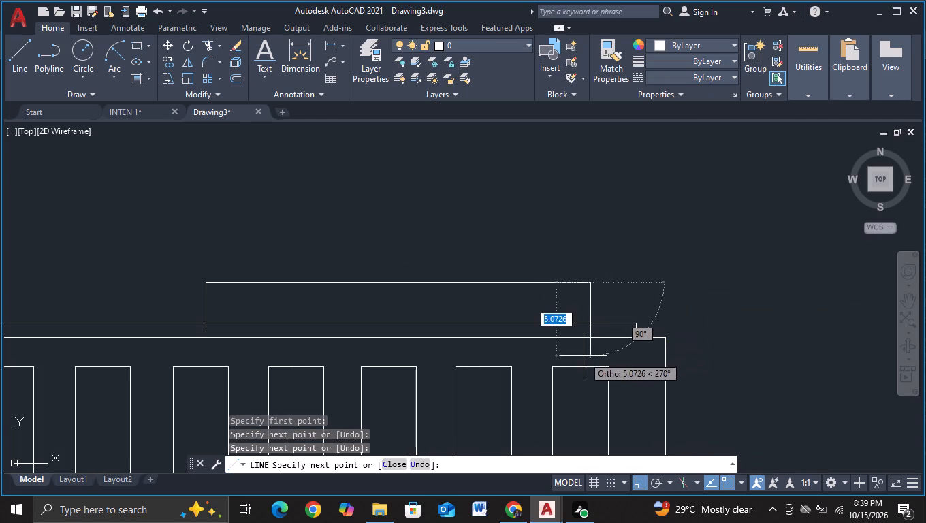
click(584, 356)
key(Escape)
Trim the tails of the new rooftop box's left and right sides below the parapet's top line.
click(210, 46)
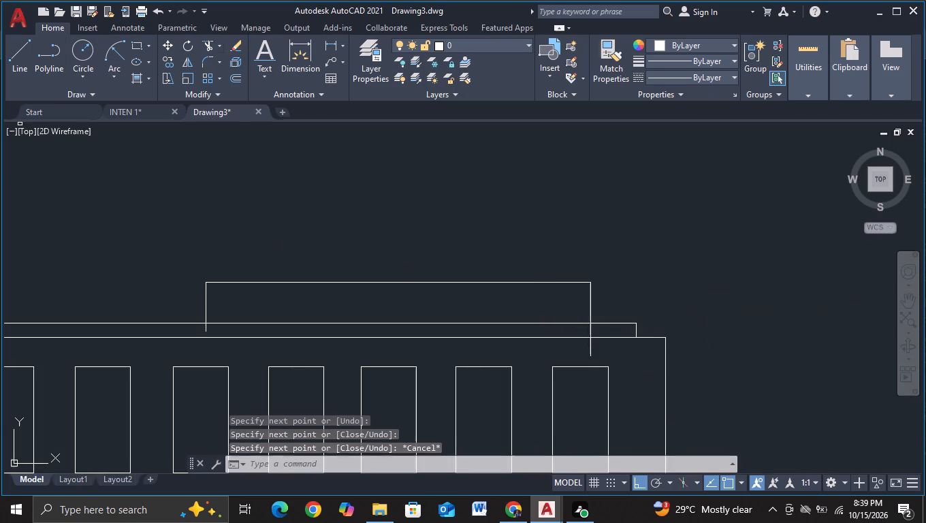
click(207, 332)
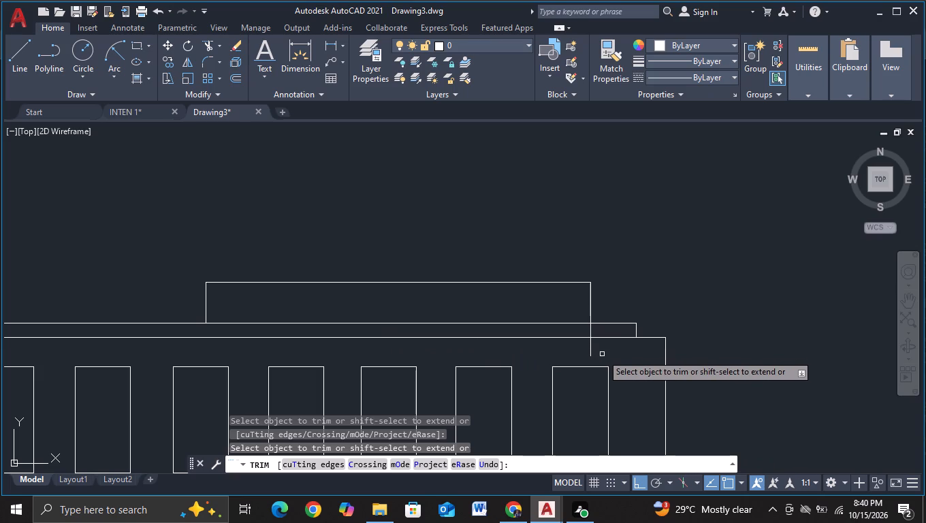
drag(613, 347, 584, 345)
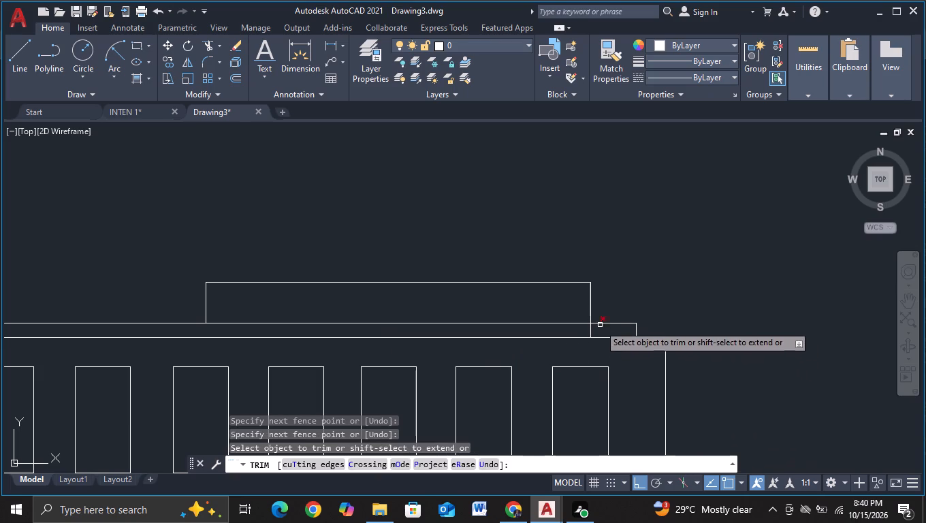
click(590, 328)
scroll(661, 295, down, 2)
middle_drag(718, 273, 683, 270)
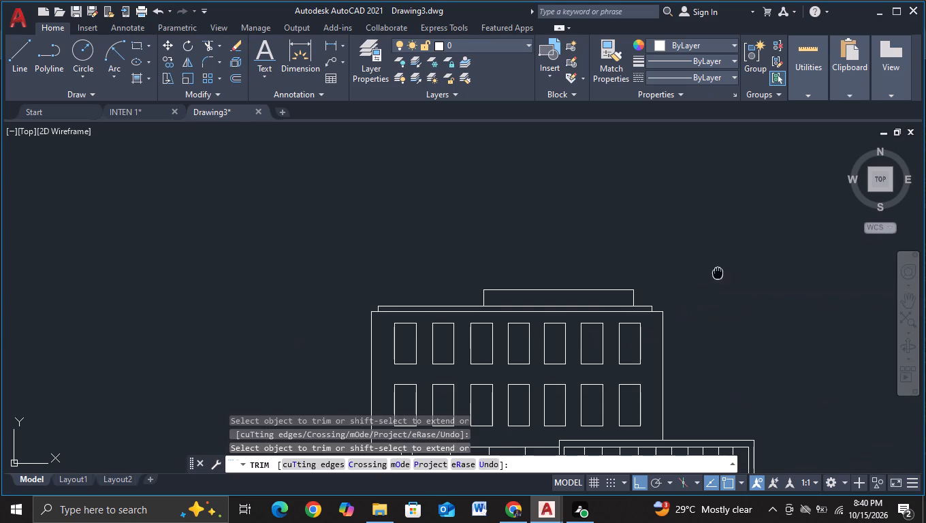
middle_drag(683, 270, 677, 268)
key(Escape)
Copy the new rooftop box's three lines about 106 units horizontally onto the mirrored building's roof.
click(441, 266)
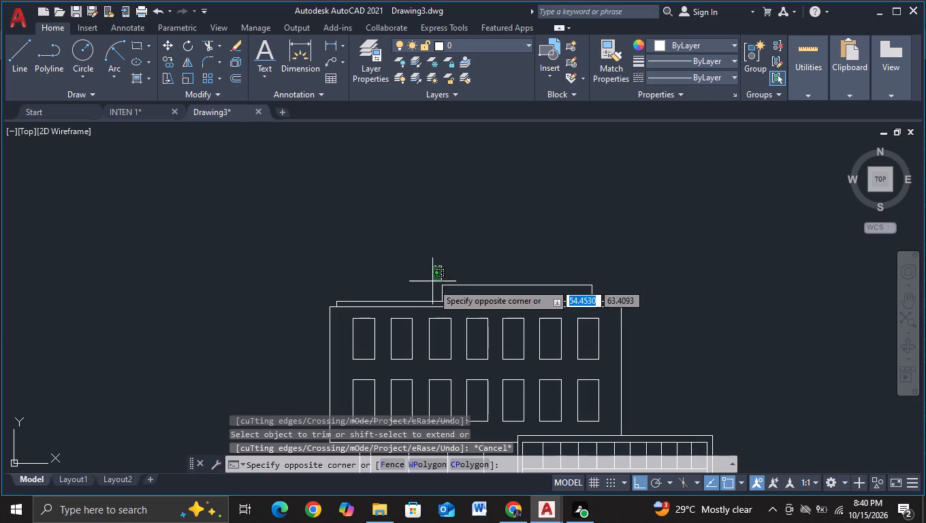
click(602, 308)
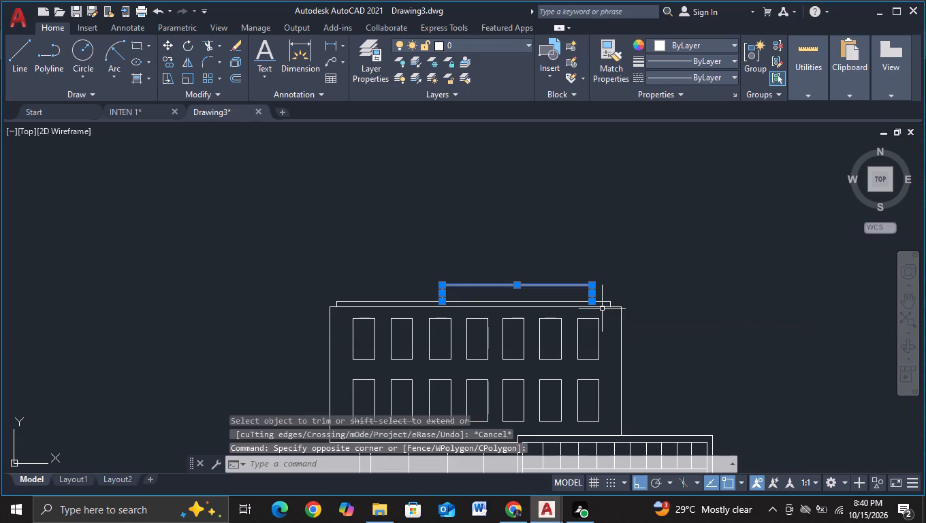
key(c)
click(617, 346)
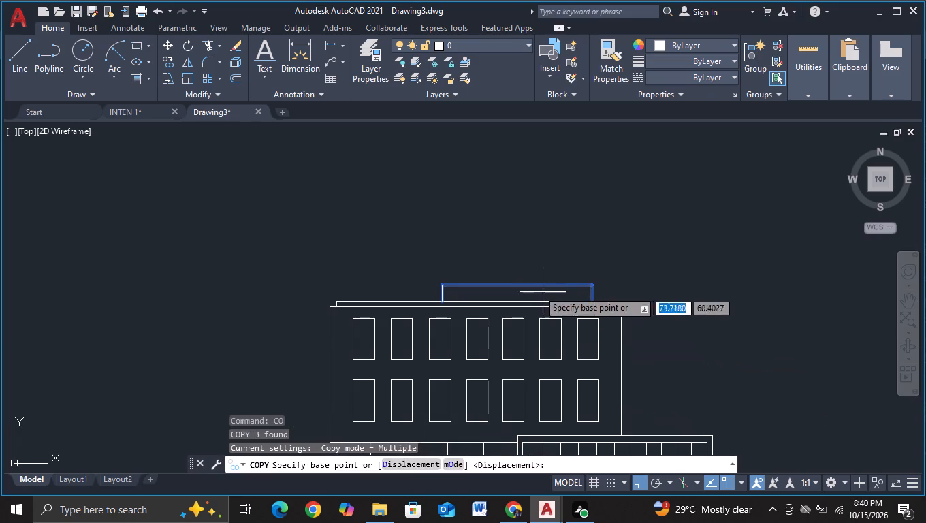
click(539, 290)
middle_drag(733, 271, 0, 185)
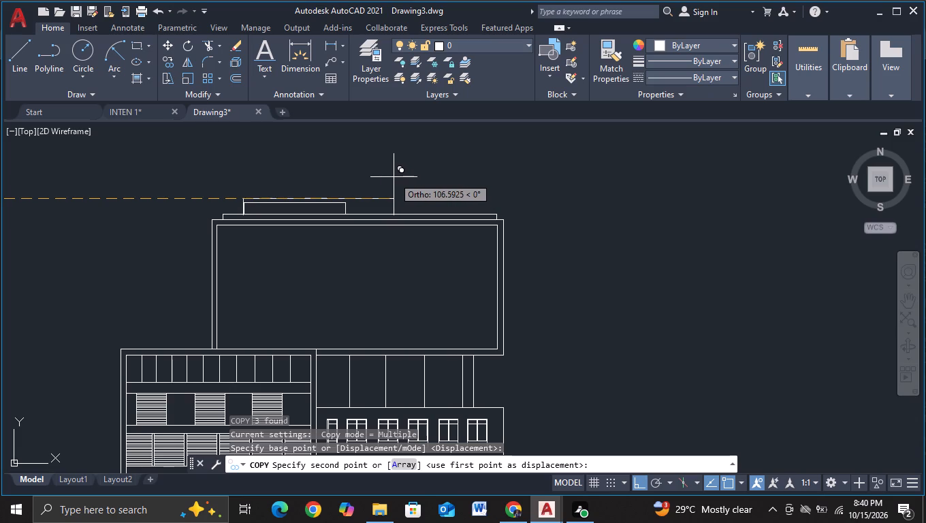
click(391, 178)
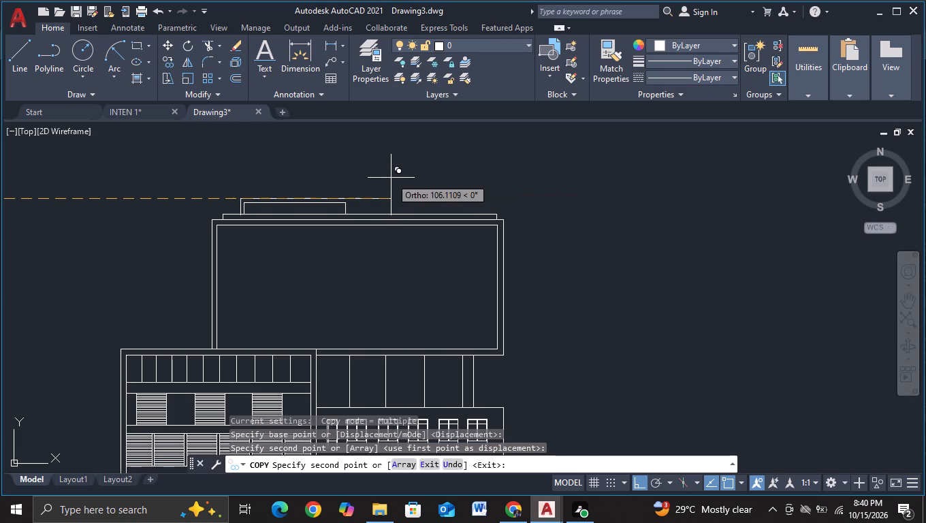
key(Escape)
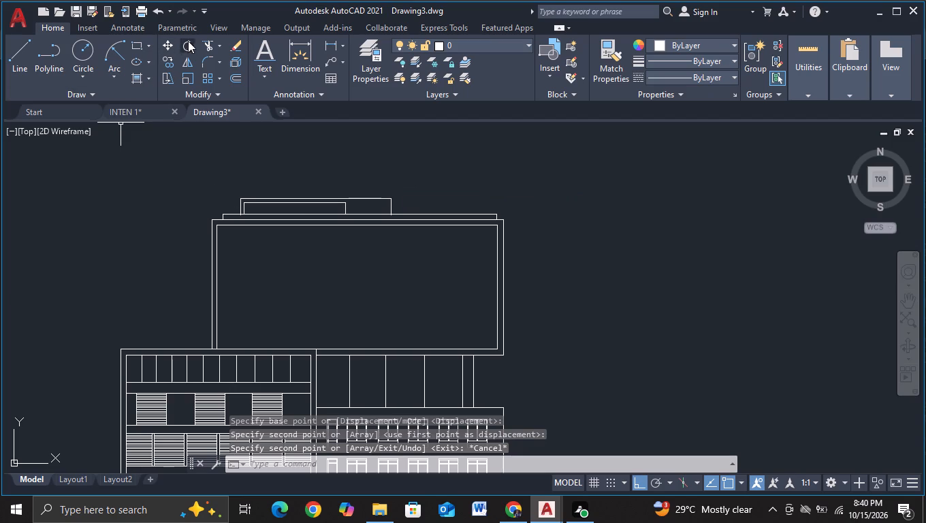
Trim the tail of the copied box's left side below the mirrored building's parapet top line.
click(210, 50)
scroll(260, 223, up, 2)
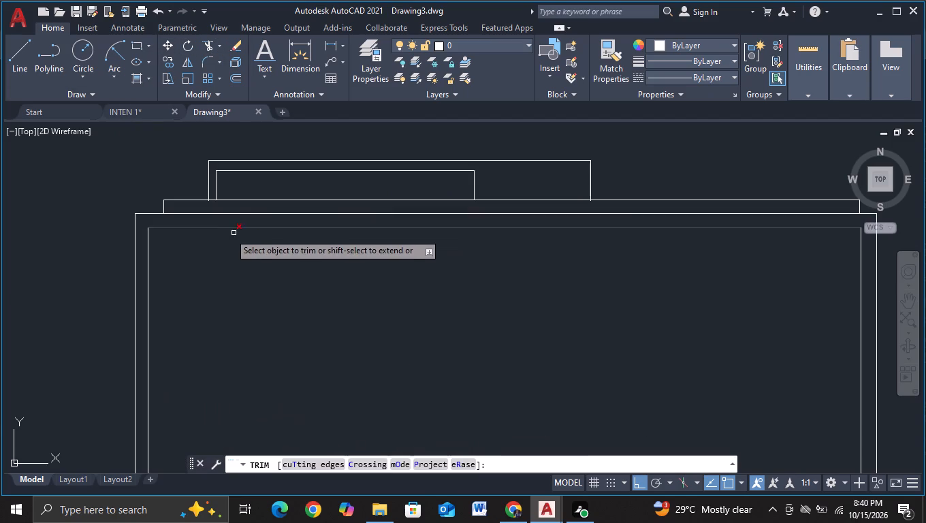
scroll(219, 229, up, 3)
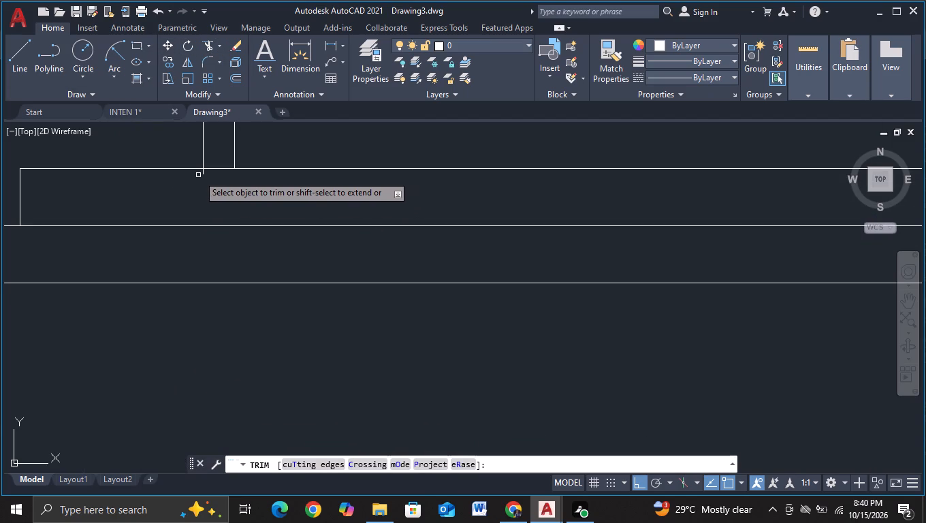
click(202, 174)
Remove the old smaller rooftop box inside the copied one by trimming away its sides and top edge.
scroll(268, 187, down, 1)
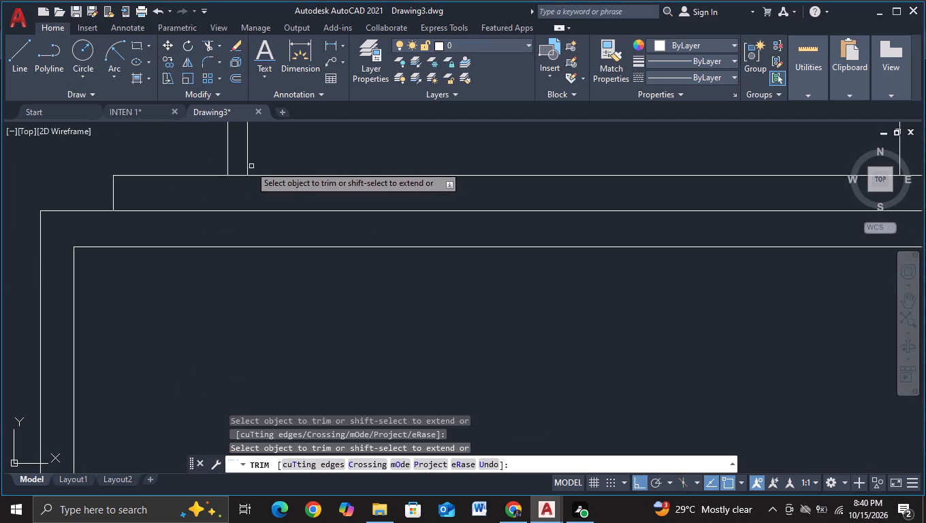
click(246, 165)
scroll(350, 179, down, 2)
middle_drag(505, 191, 408, 212)
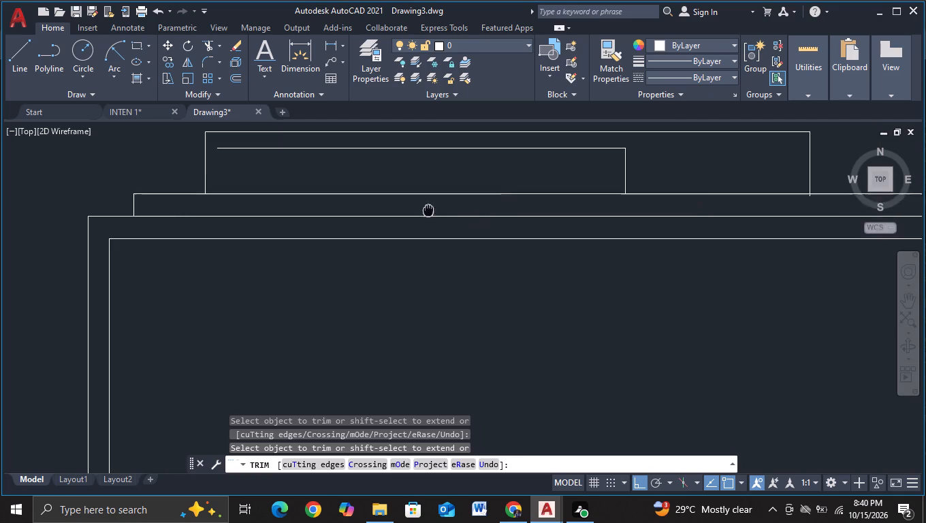
middle_drag(408, 212, 291, 223)
drag(324, 157, 325, 177)
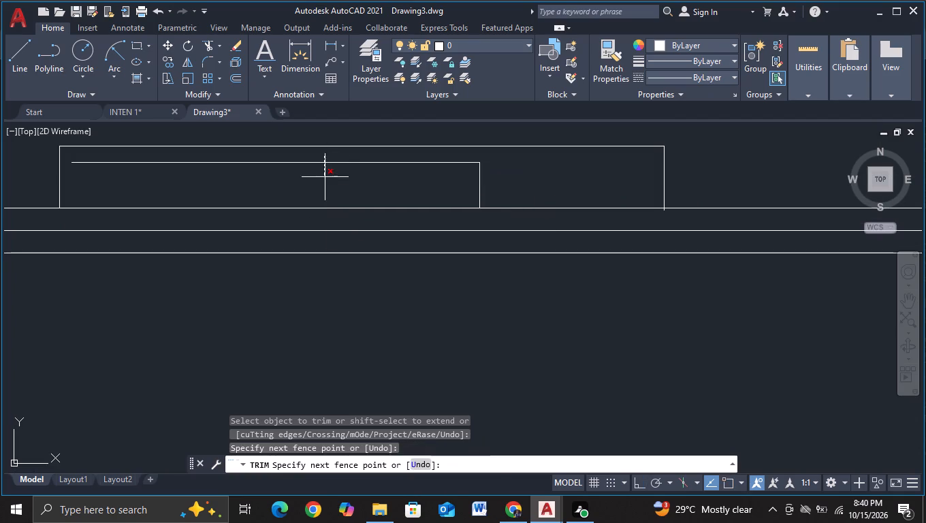
drag(429, 175, 509, 184)
Trim the tail of the copied box's right side below the mirrored building's parapet top line.
scroll(509, 184, down, 3)
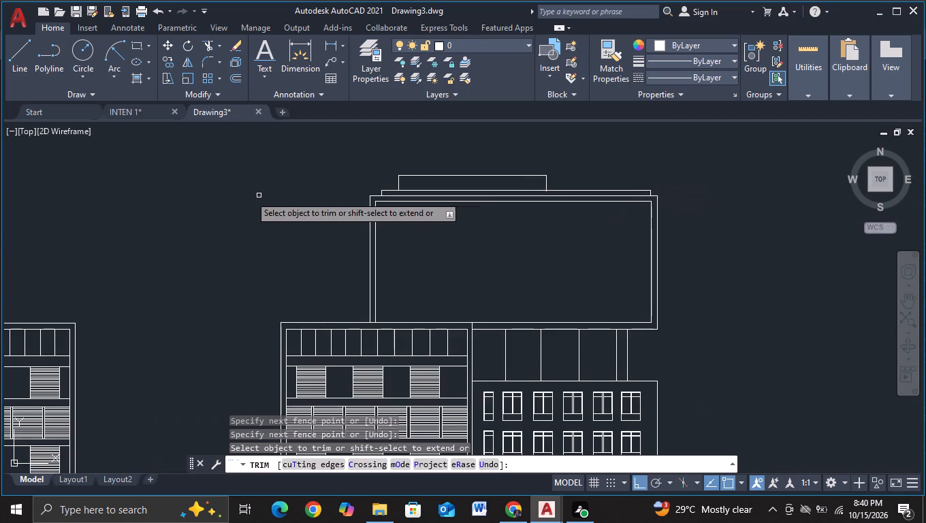
scroll(232, 194, down, 2)
middle_drag(233, 195, 294, 197)
scroll(324, 198, up, 2)
scroll(535, 208, up, 3)
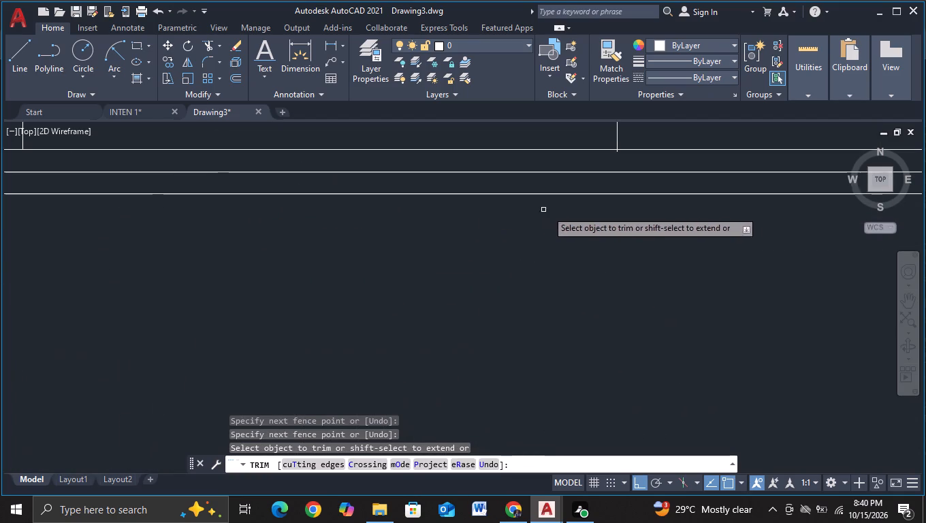
scroll(624, 161, up, 2)
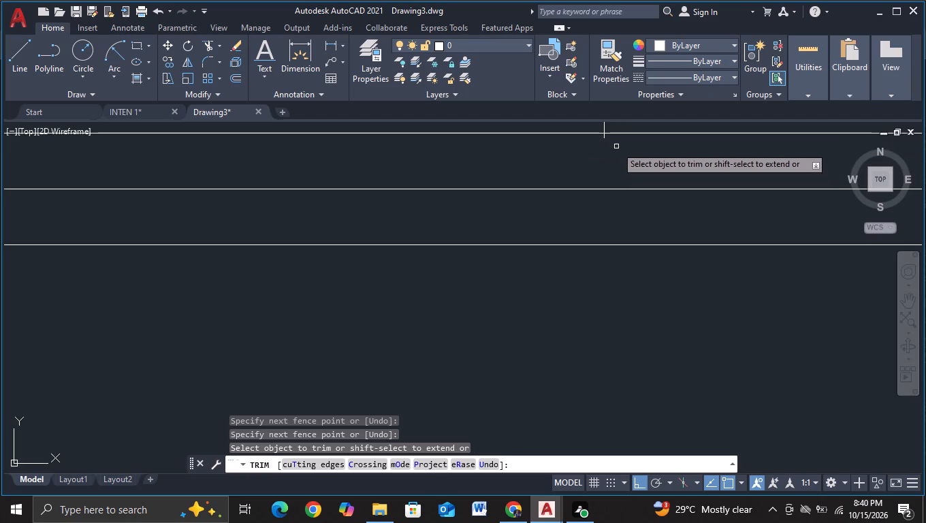
click(602, 137)
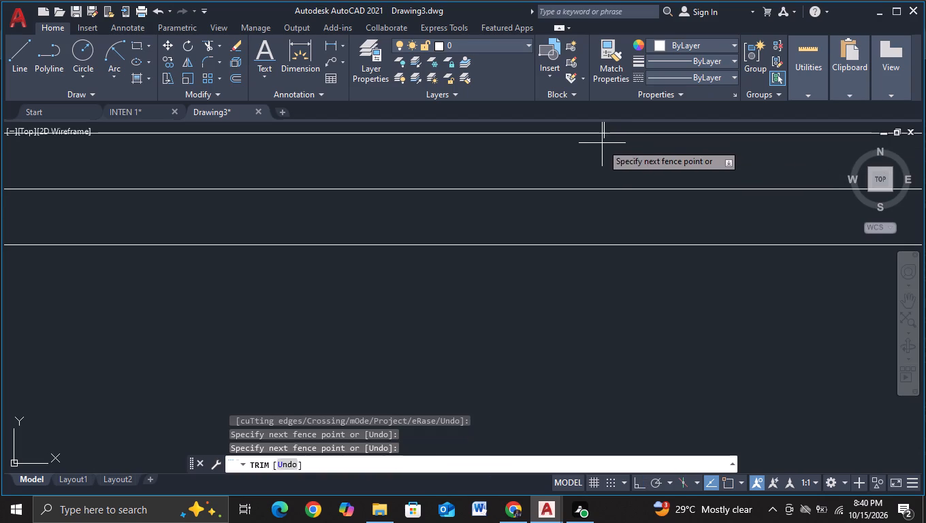
key(Escape)
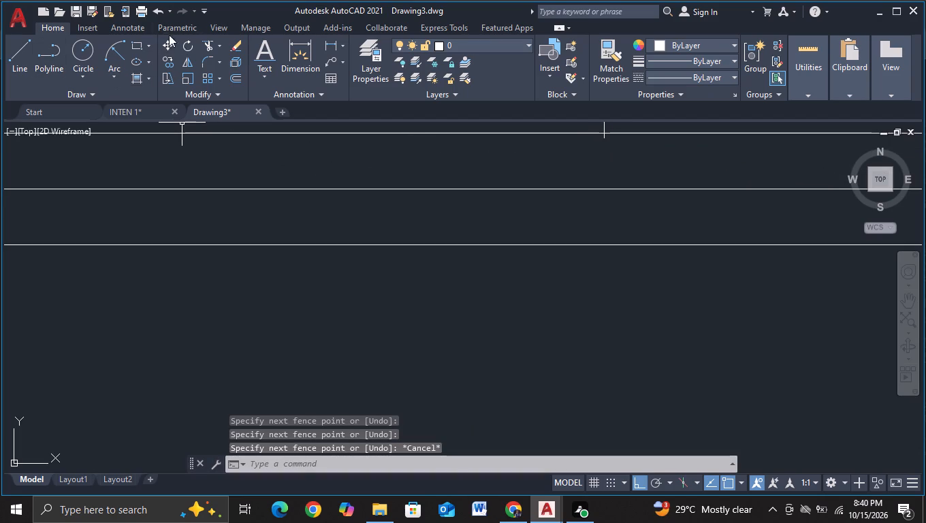
click(210, 44)
scroll(565, 136, up, 2)
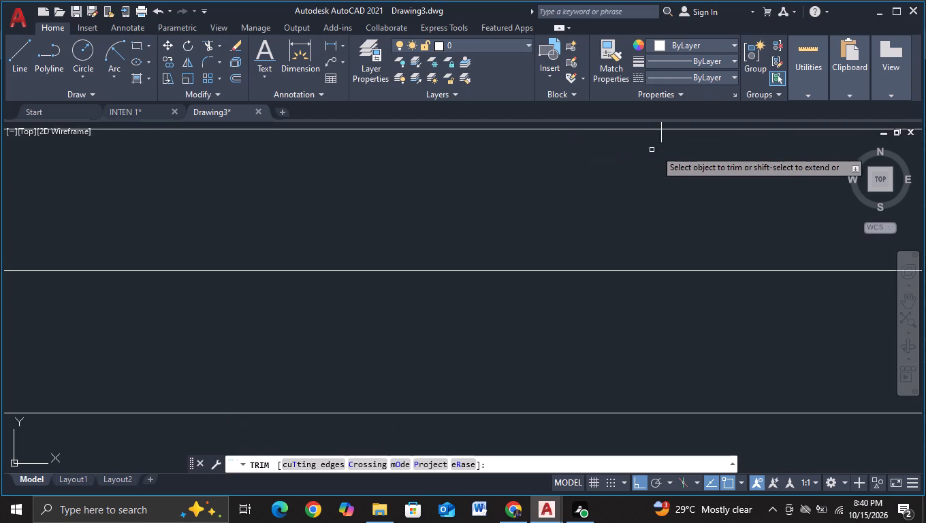
drag(675, 138, 648, 139)
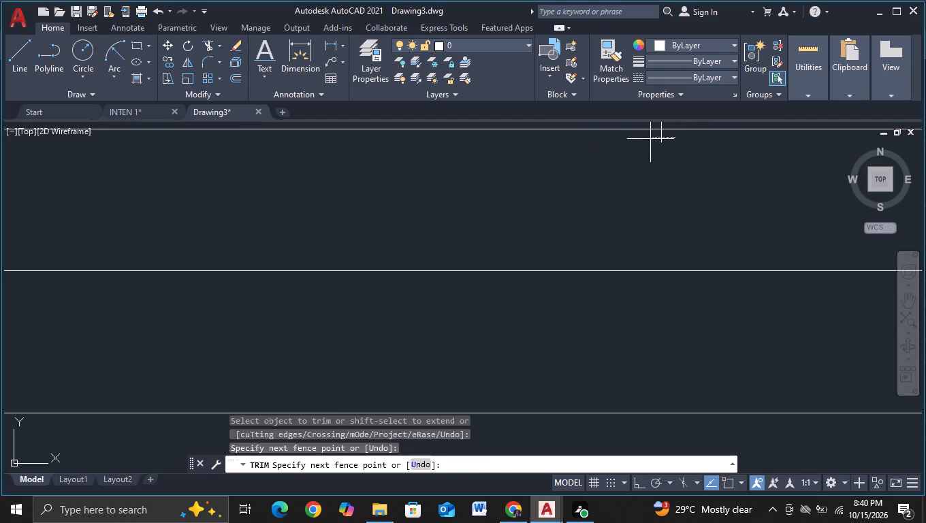
drag(648, 139, 633, 139)
Leave the Trim command and examine the finished rooftops and both facades together.
scroll(635, 161, down, 3)
scroll(520, 226, down, 3)
middle_drag(390, 296, 478, 275)
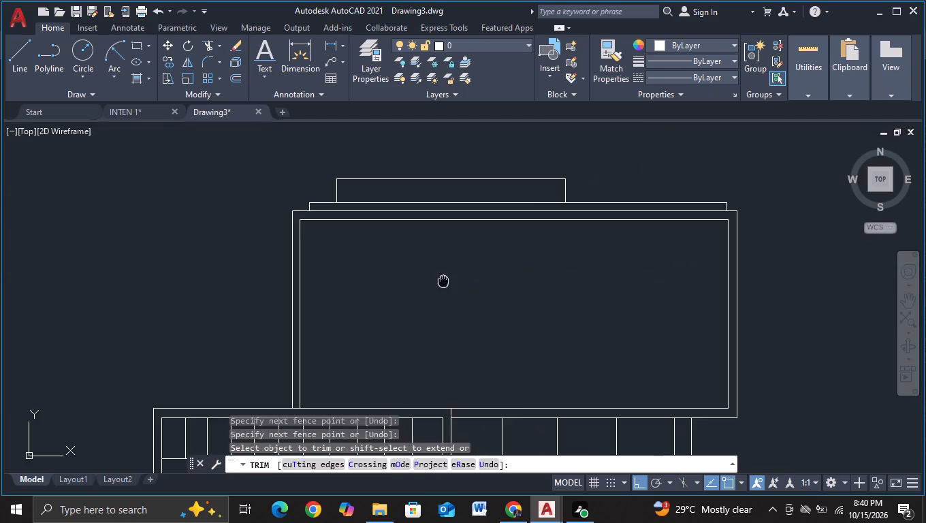
middle_drag(478, 275, 654, 278)
middle_drag(204, 204, 603, 254)
scroll(318, 258, up, 3)
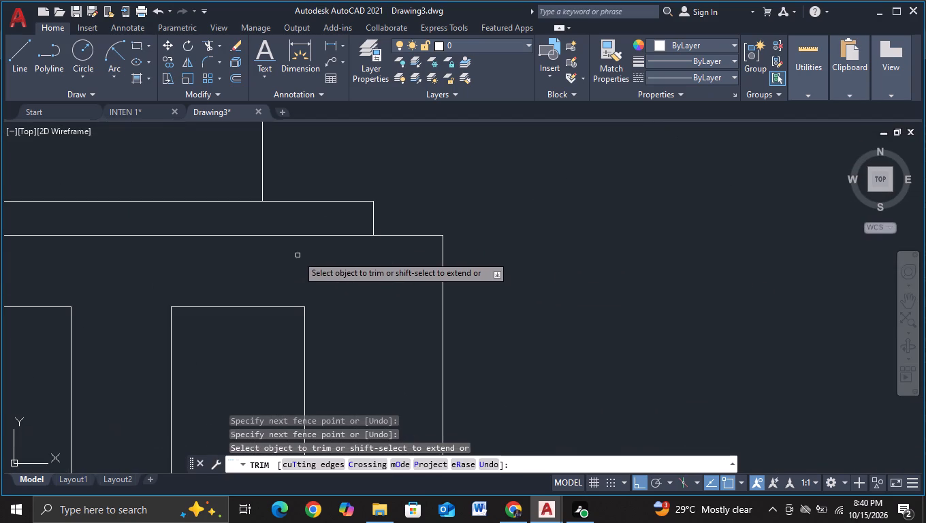
scroll(182, 228, down, 2)
middle_drag(133, 247, 492, 275)
key(Escape)
scroll(502, 275, down, 2)
middle_drag(650, 285, 396, 226)
scroll(437, 232, down, 2)
middle_drag(462, 243, 406, 219)
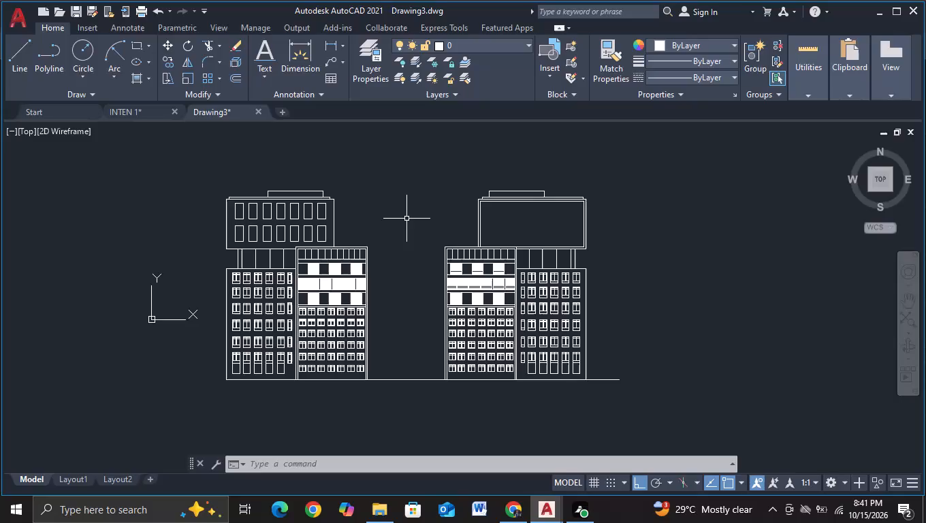
Draw a horizontal line just above the parapets, bridging the gap and overlapping the facing sides of both upper blocks.
click(27, 62)
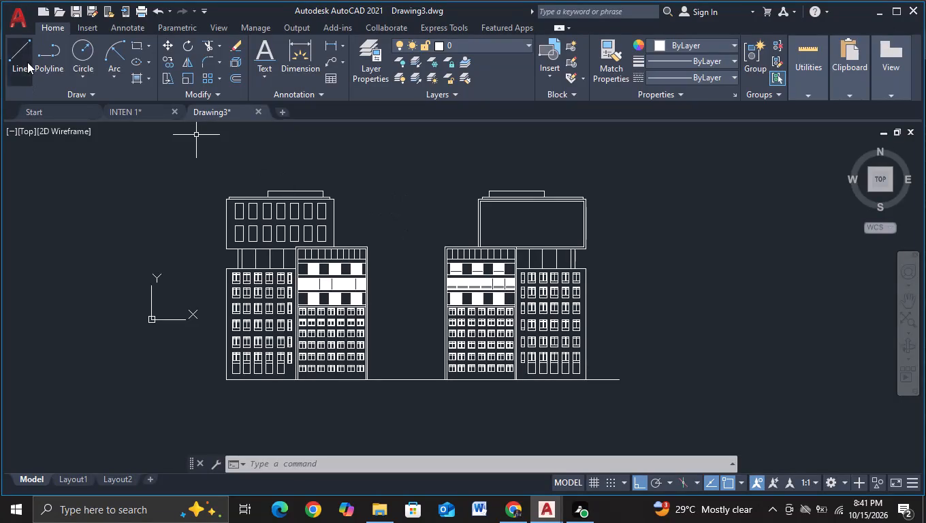
scroll(275, 204, up, 2)
scroll(465, 267, up, 1)
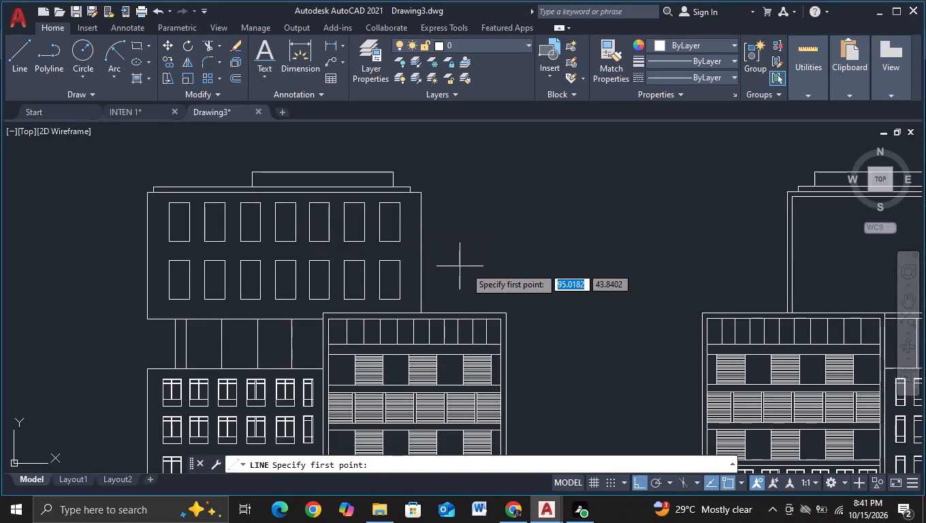
scroll(465, 267, up, 1)
middle_drag(461, 289, 328, 279)
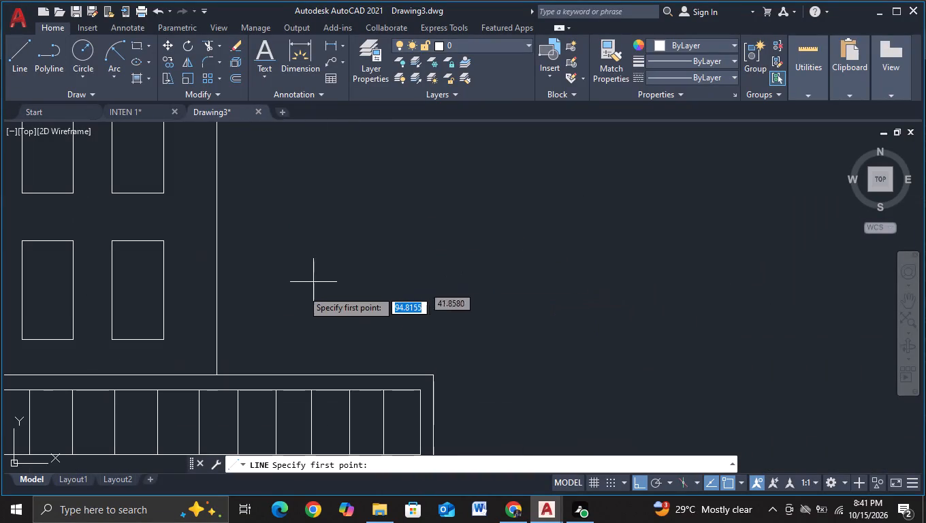
click(198, 321)
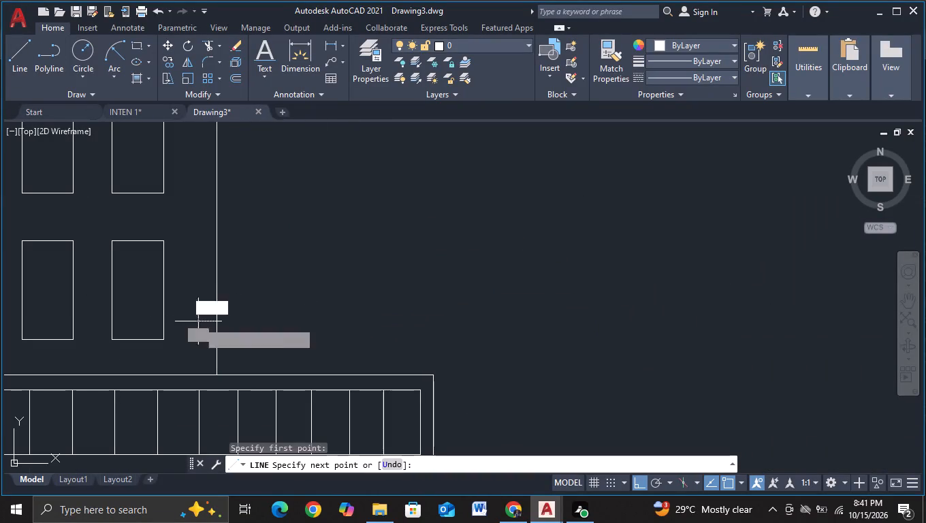
middle_drag(503, 308, 5, 305)
middle_drag(584, 242, 533, 239)
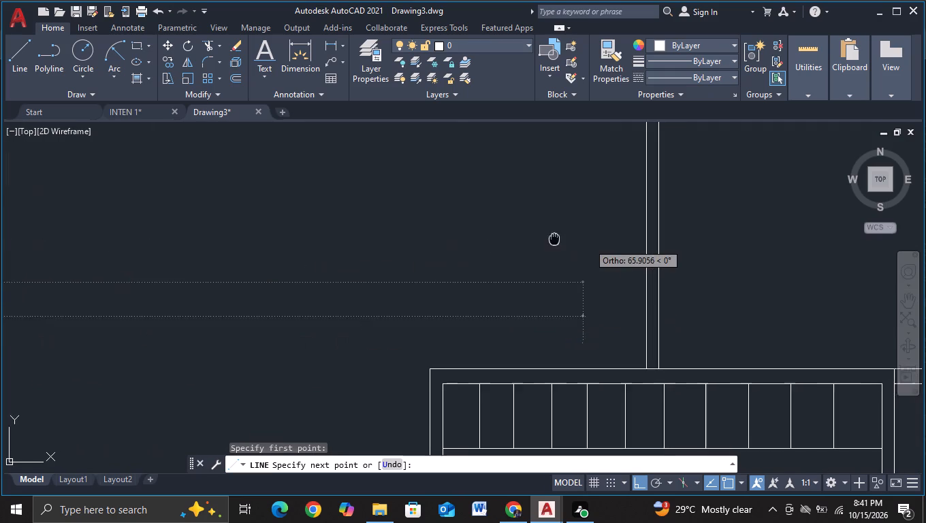
middle_drag(533, 239, 340, 257)
click(473, 254)
key(Escape)
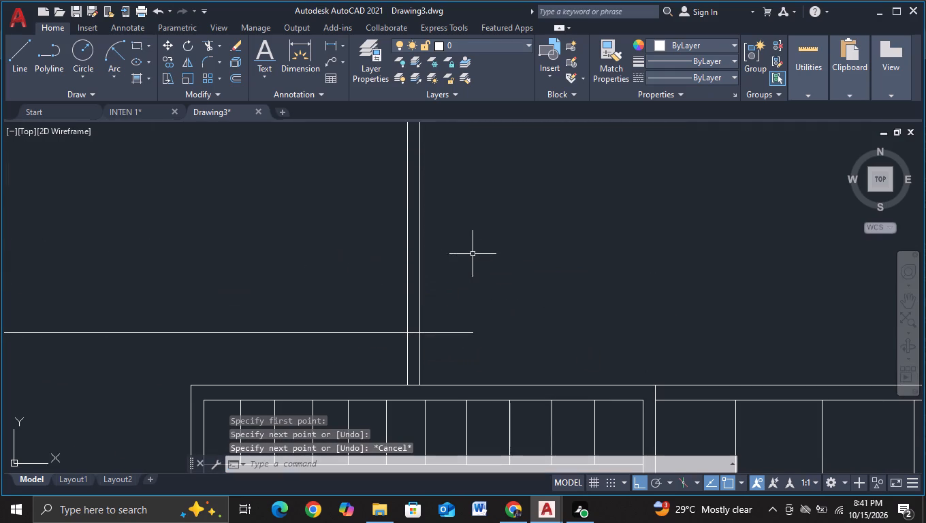
Trim the bridging line's overhangs so it runs only between the facing outer sides of the two upper blocks.
click(208, 42)
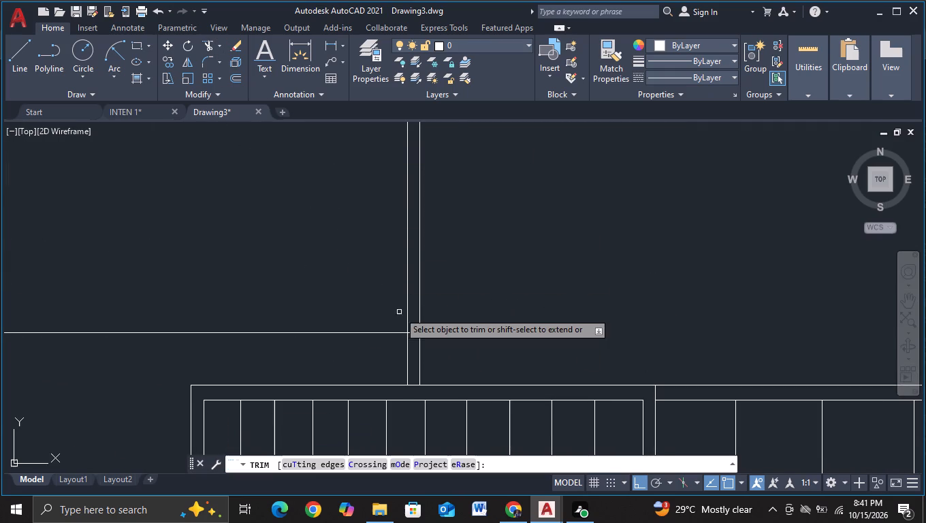
click(413, 334)
drag(443, 317, 446, 343)
scroll(427, 339, down, 2)
middle_drag(315, 313, 541, 293)
scroll(404, 321, up, 2)
click(71, 311)
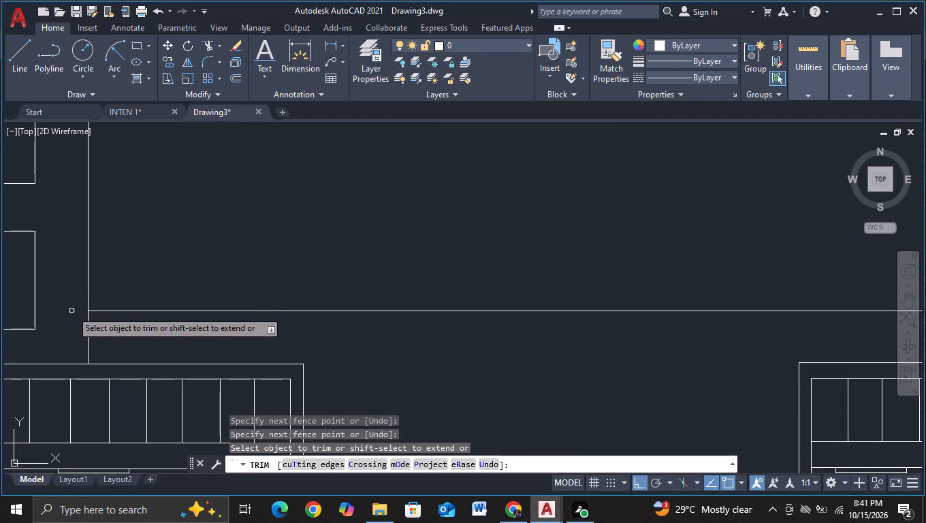
scroll(210, 268, down, 2)
middle_drag(252, 251, 266, 236)
key(Escape)
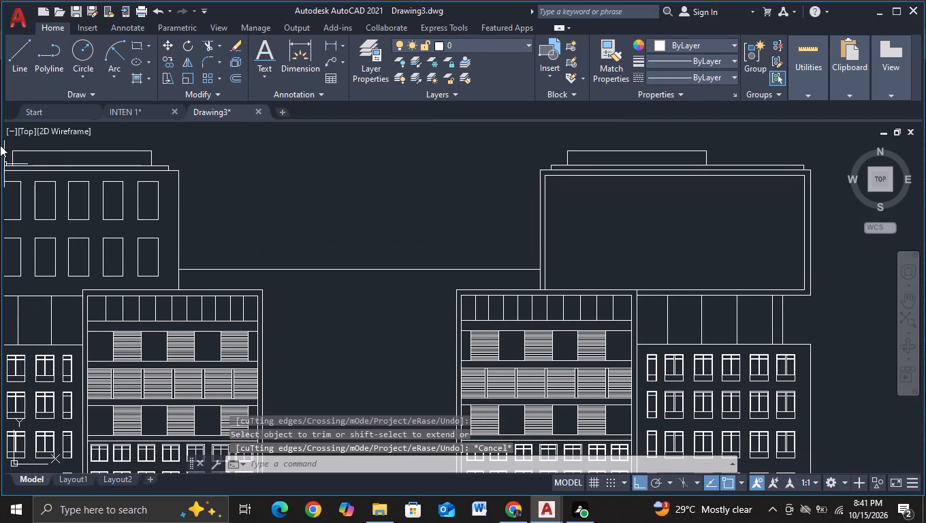
Draw a second horizontal line closely above the bridging line, overlapping the facing sides of both upper blocks.
click(17, 67)
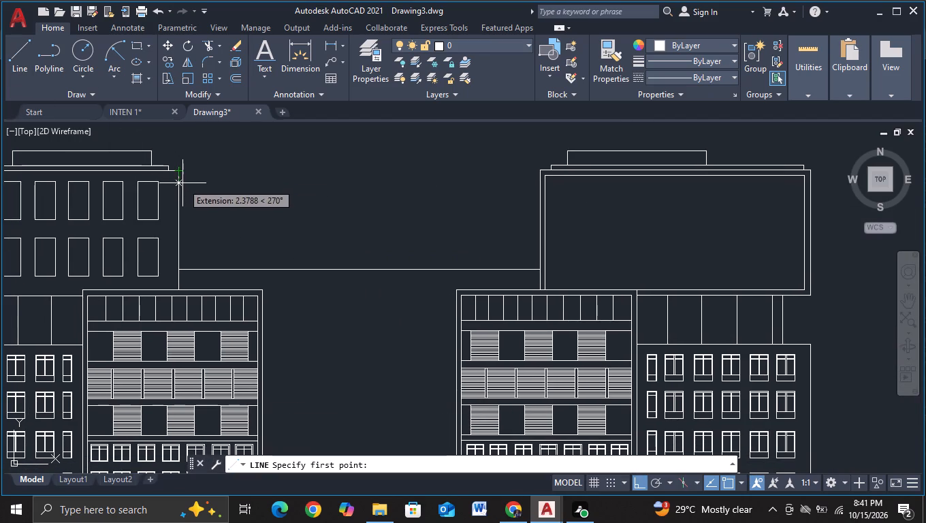
scroll(212, 267, up, 2)
scroll(147, 298, up, 1)
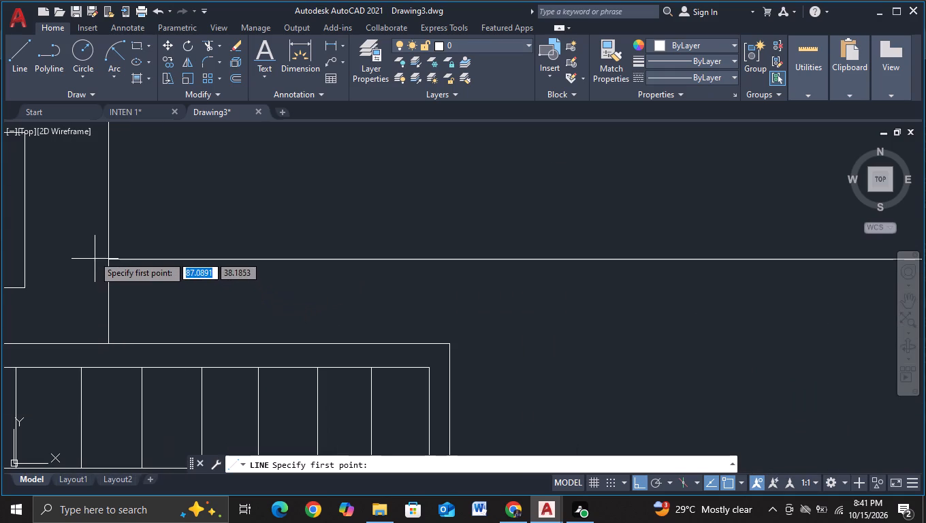
scroll(93, 251, up, 3)
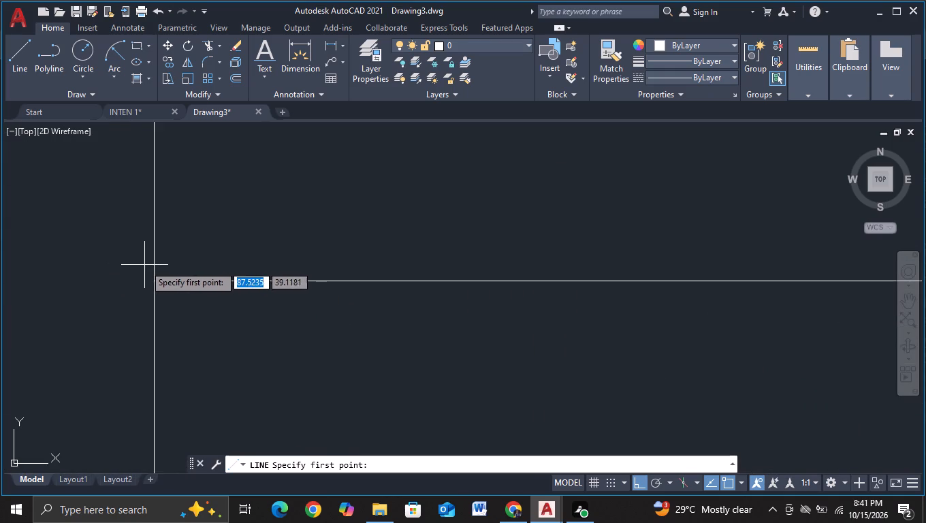
click(144, 265)
scroll(343, 277, down, 2)
middle_drag(427, 288, 44, 297)
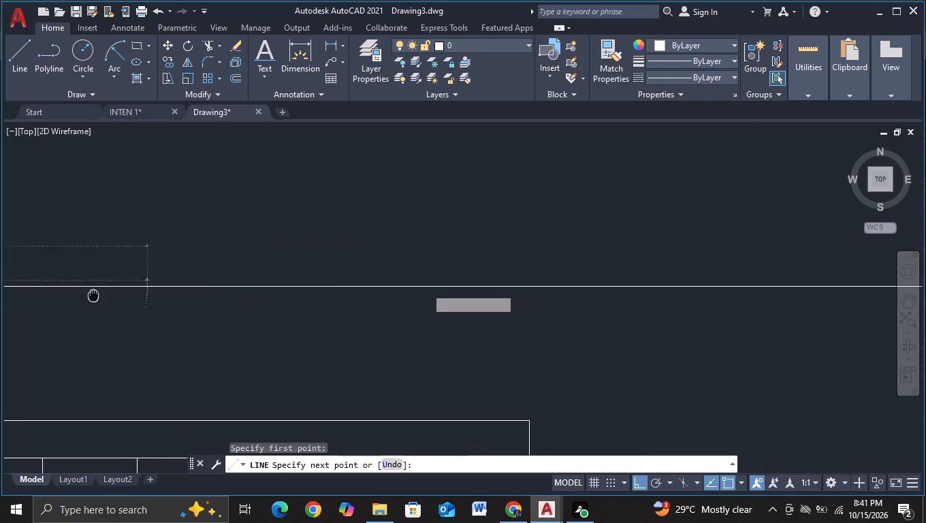
middle_drag(44, 297, 0, 292)
middle_drag(835, 279, 15, 291)
middle_drag(495, 294, 262, 301)
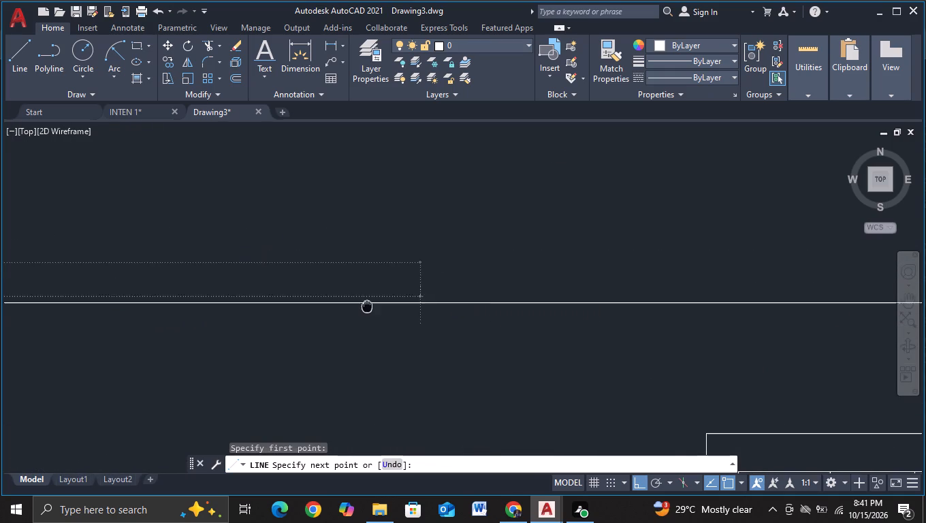
middle_drag(262, 301, 0, 253)
middle_drag(640, 247, 114, 269)
click(437, 257)
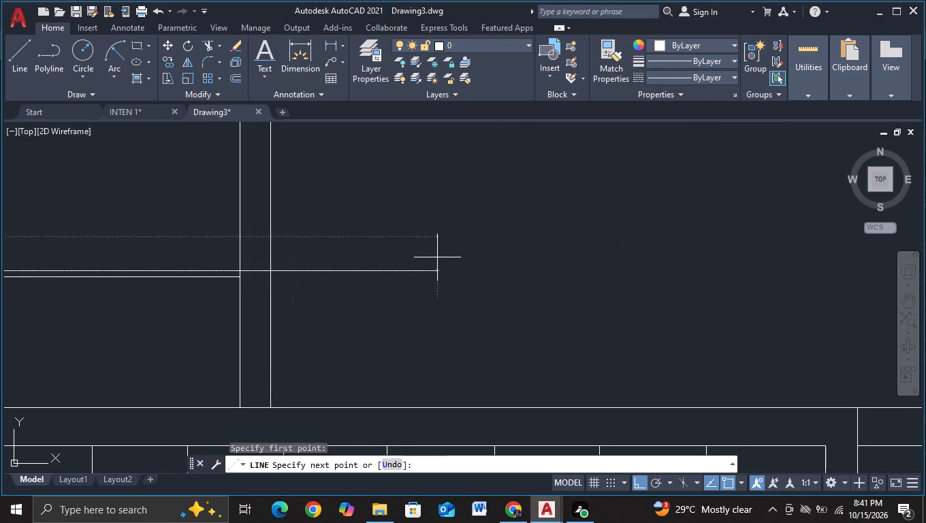
key(Escape)
Trim the second bridging line's overhangs at the mirrored block's double side and at the original block's side.
click(209, 49)
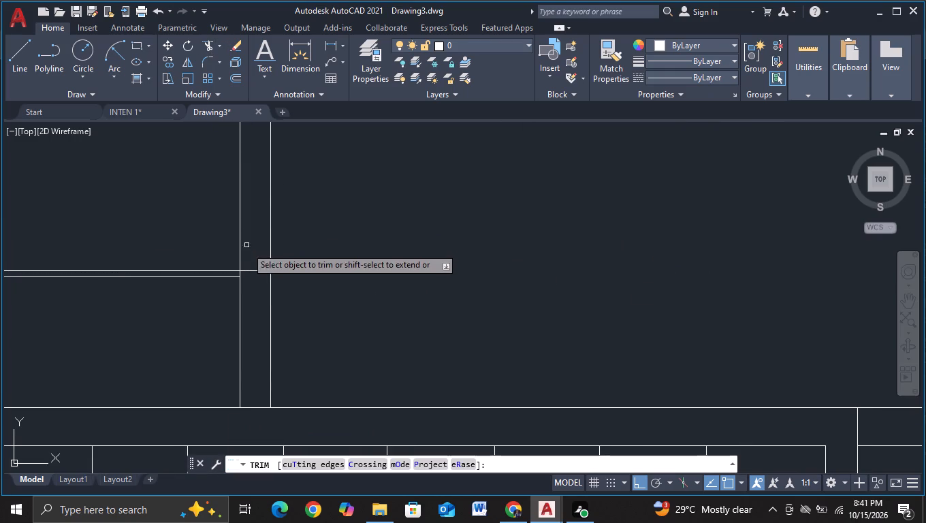
drag(261, 251, 261, 277)
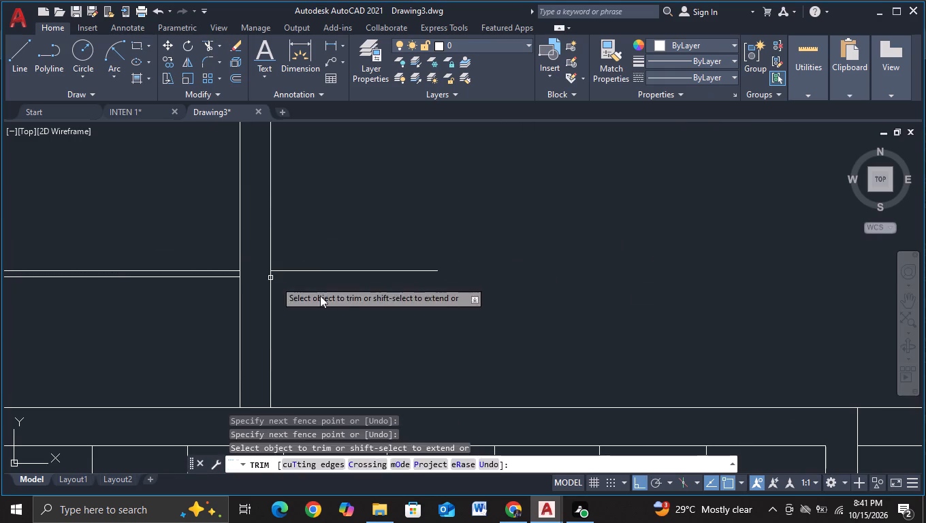
drag(342, 305, 355, 250)
scroll(157, 227, down, 3)
middle_drag(124, 211, 547, 238)
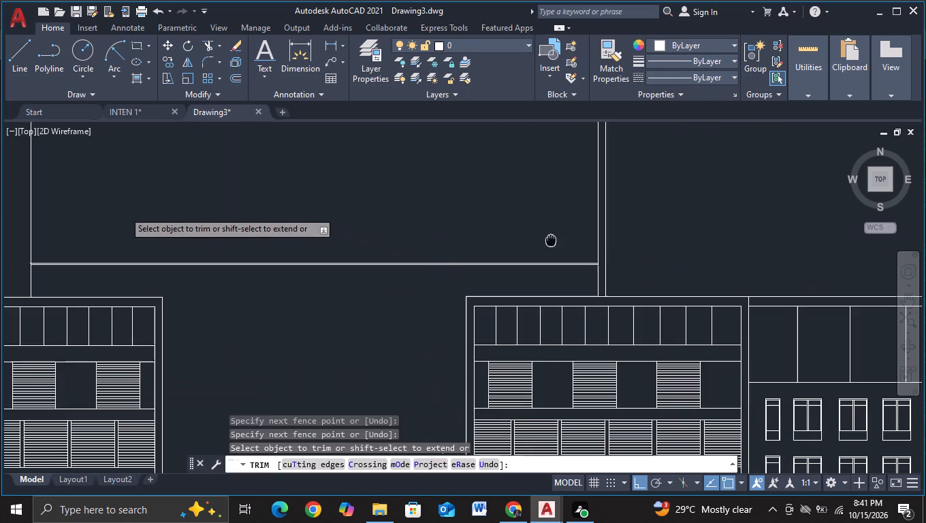
middle_drag(245, 209, 411, 239)
scroll(244, 229, up, 3)
middle_drag(208, 294, 332, 154)
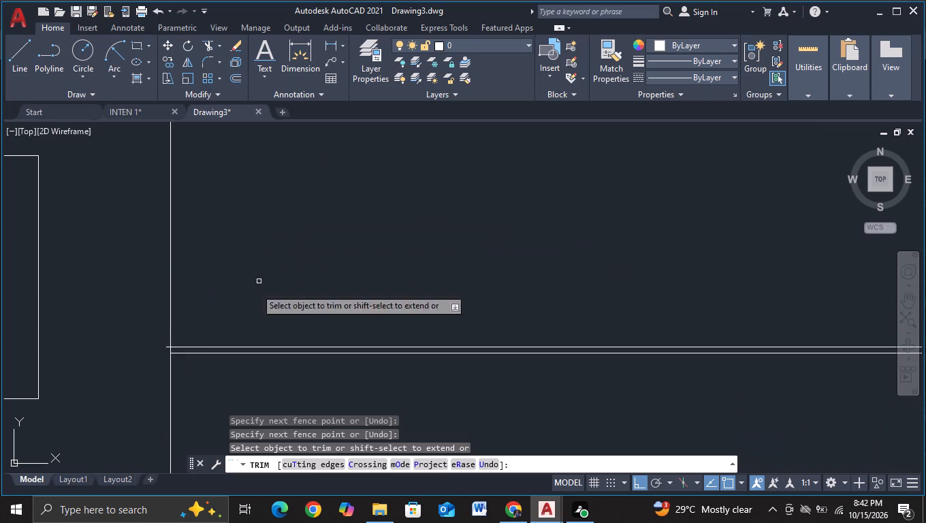
click(165, 346)
scroll(315, 291, down, 1)
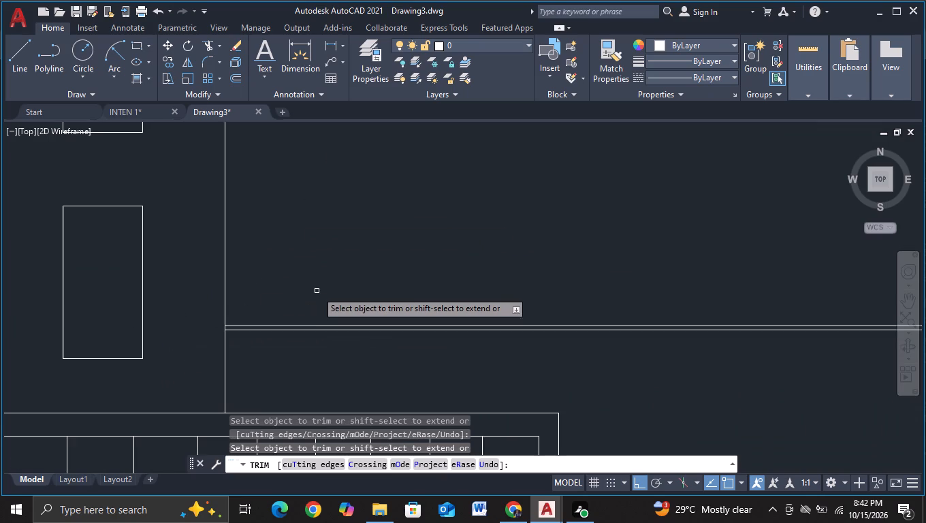
key(Escape)
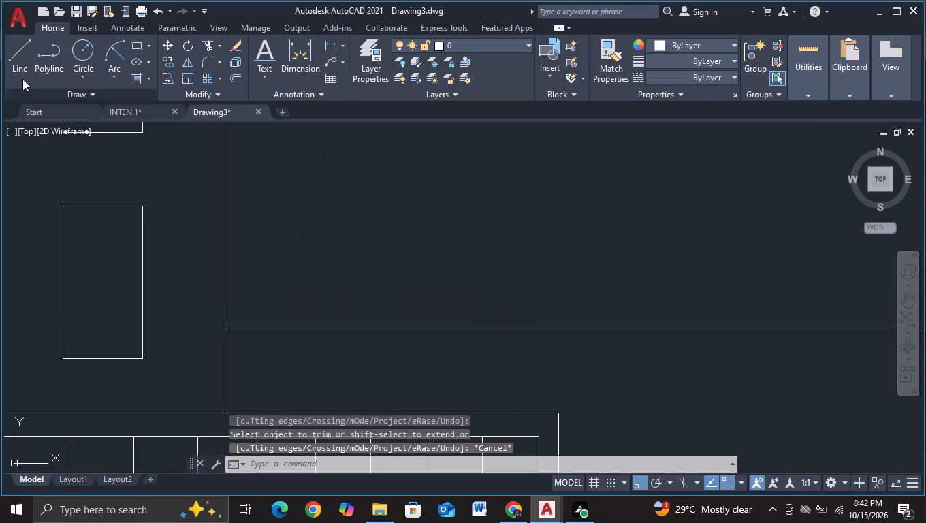
Draw a third horizontal line closely below the bridging pair, overlapping the facing sides of both upper blocks.
click(10, 69)
scroll(259, 286, up, 1)
middle_drag(285, 306, 270, 216)
scroll(285, 306, up, 1)
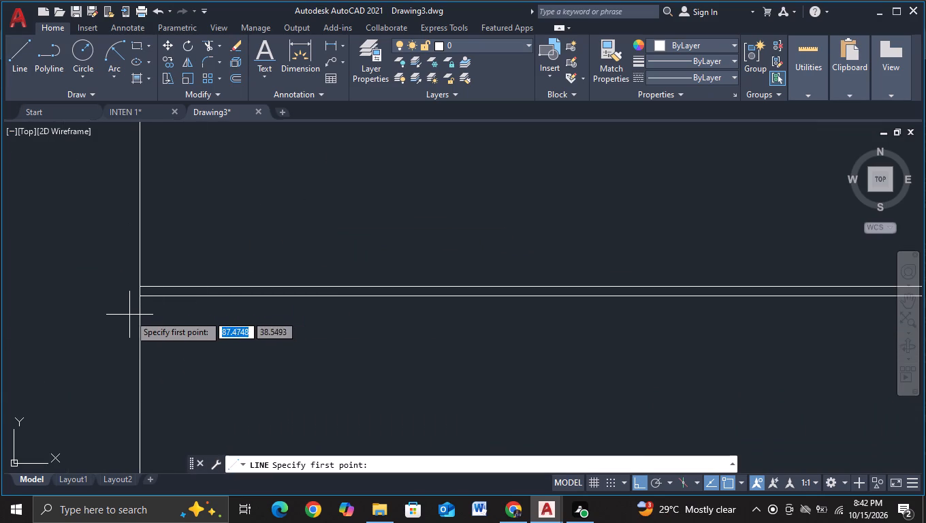
click(130, 308)
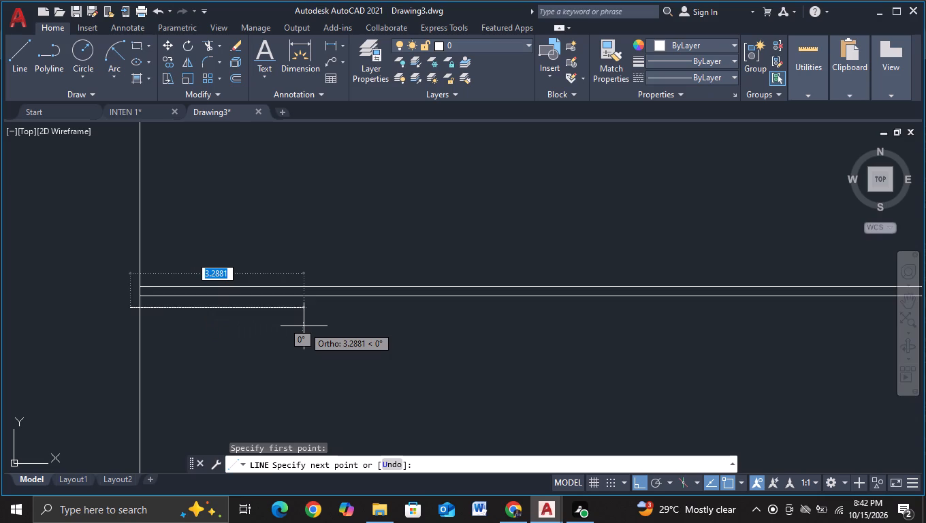
scroll(304, 326, down, 2)
middle_drag(351, 336, 0, 259)
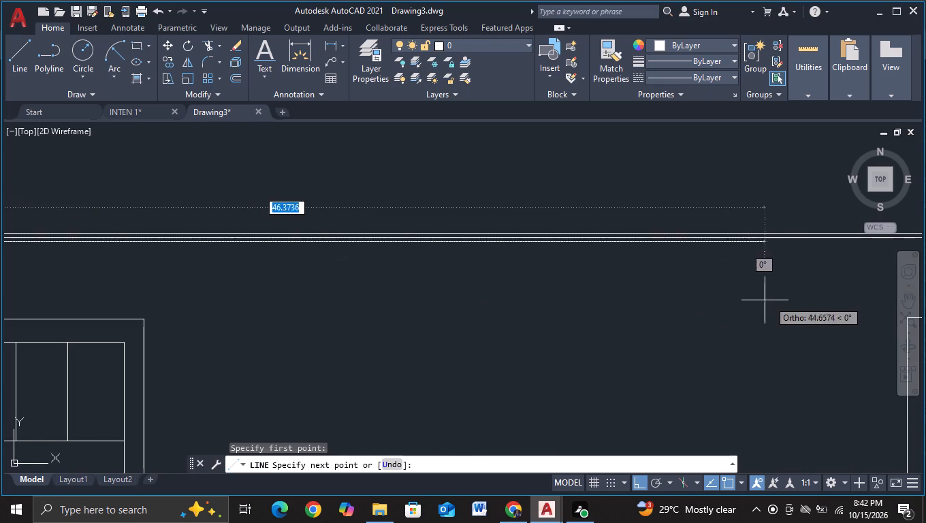
middle_drag(789, 302, 224, 299)
click(744, 317)
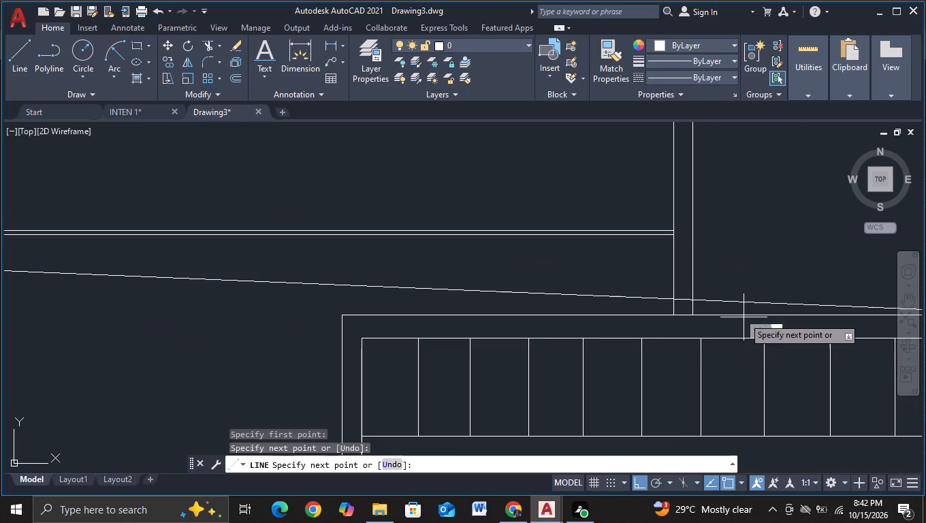
key(ctrl+z)
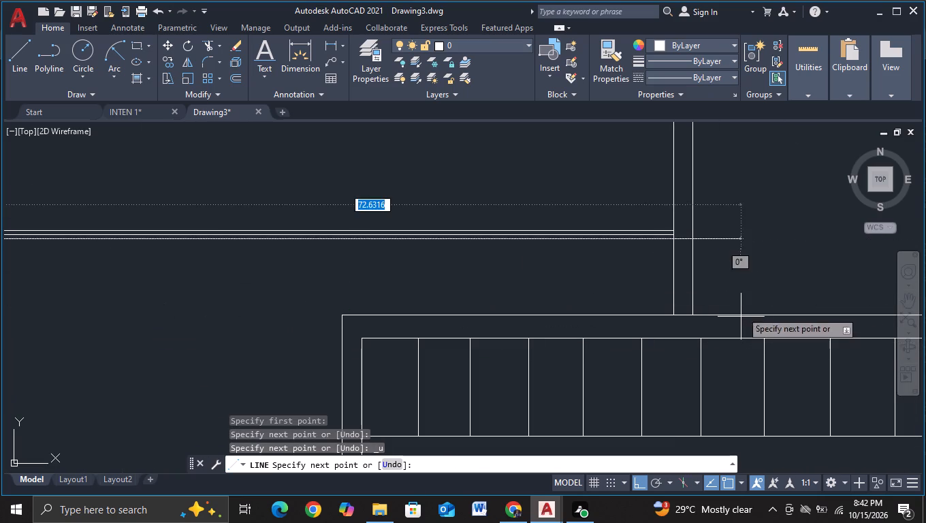
click(788, 253)
key(Escape)
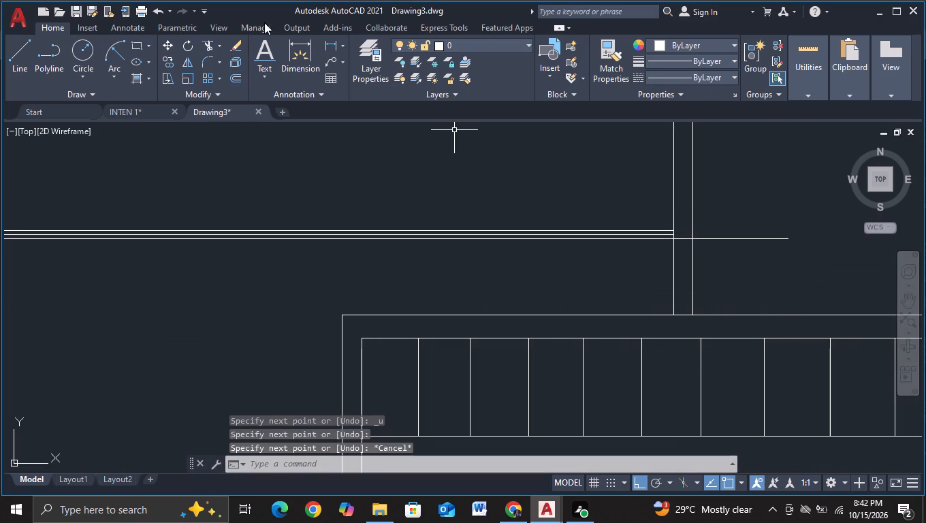
Trim the third bridging line's overhangs at the mirrored block's double side and at the original block's side.
click(208, 44)
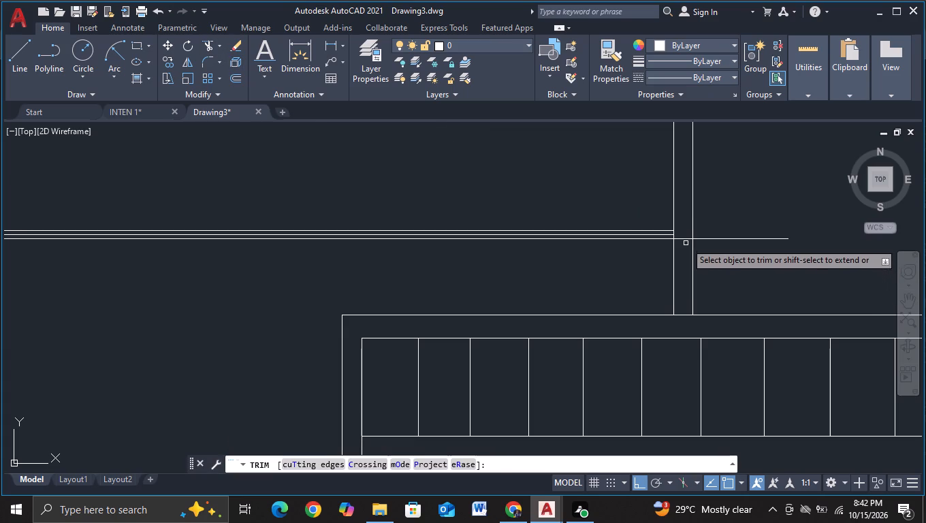
click(686, 240)
drag(746, 220, 745, 255)
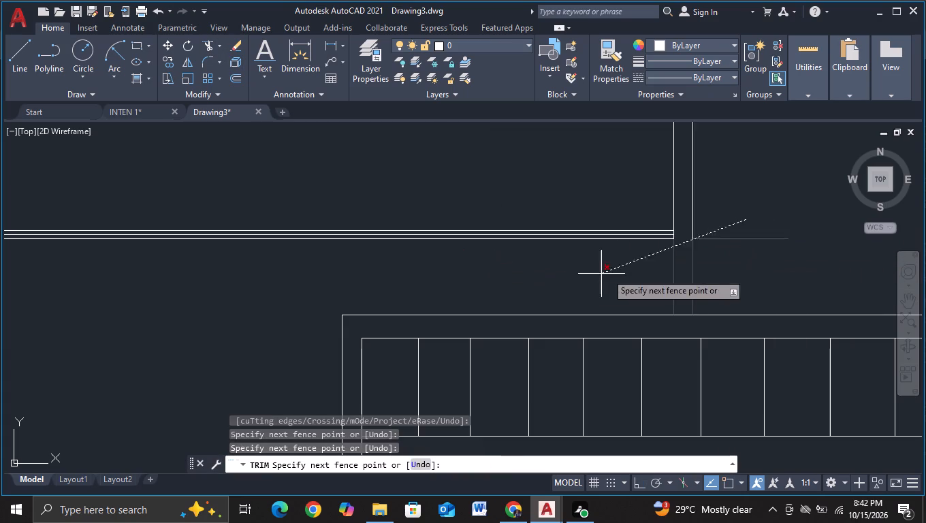
click(728, 255)
middle_drag(318, 277, 327, 277)
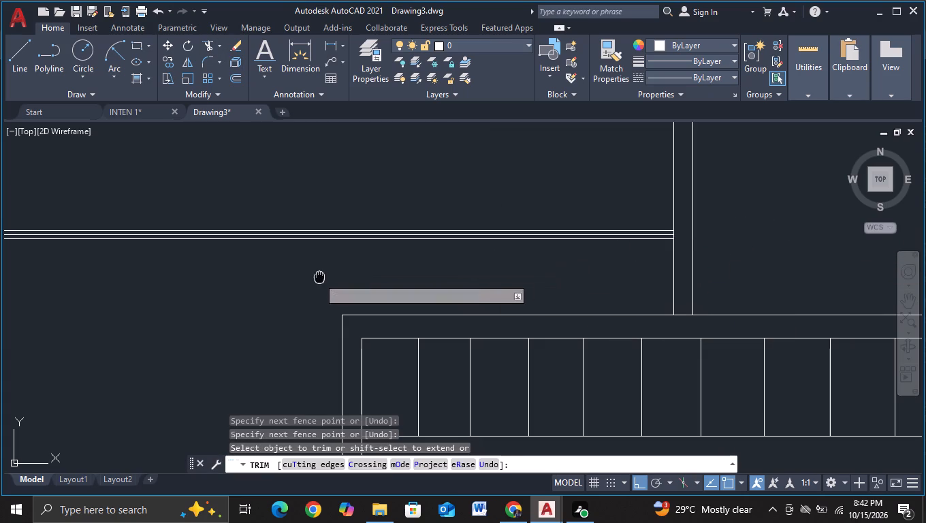
middle_drag(327, 277, 754, 277)
middle_drag(274, 298, 659, 305)
middle_drag(173, 268, 474, 295)
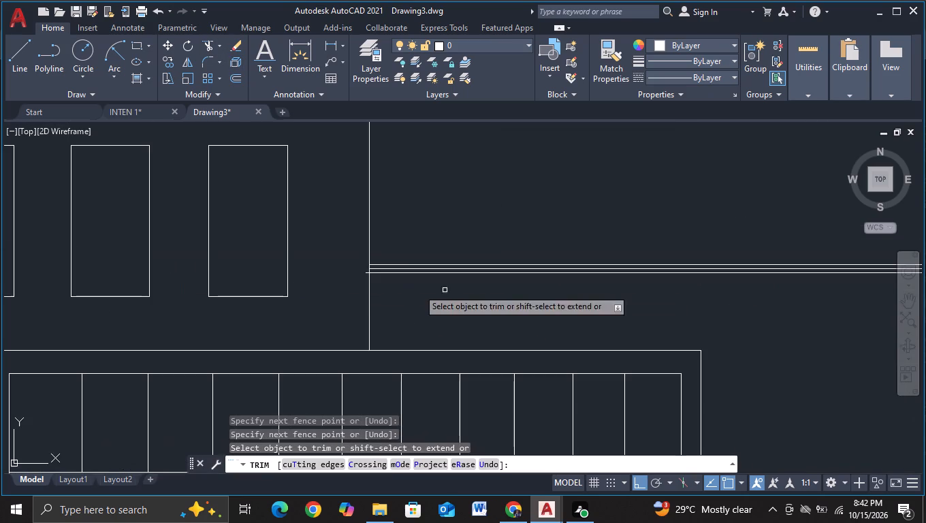
scroll(343, 284, up, 2)
click(398, 253)
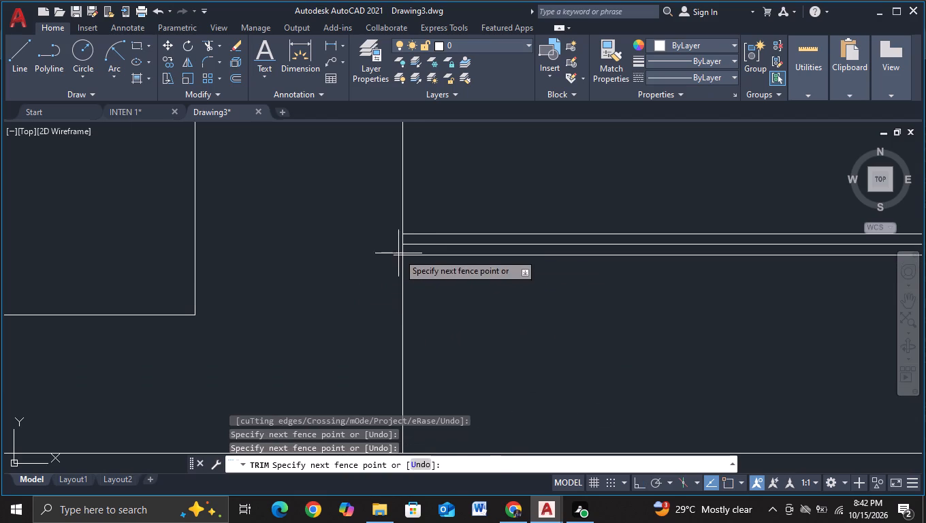
click(394, 261)
scroll(511, 293, down, 2)
key(Escape)
scroll(544, 302, down, 2)
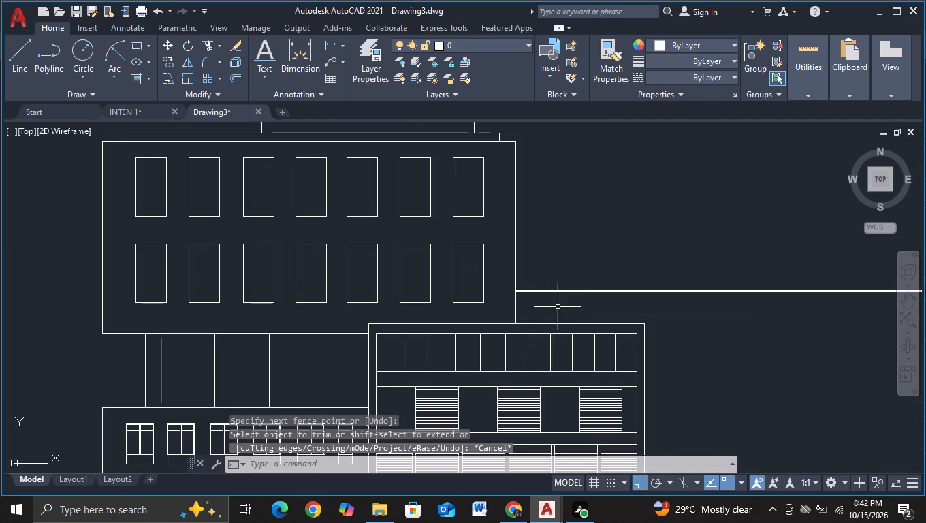
middle_drag(576, 313, 388, 321)
scroll(611, 366, down, 1)
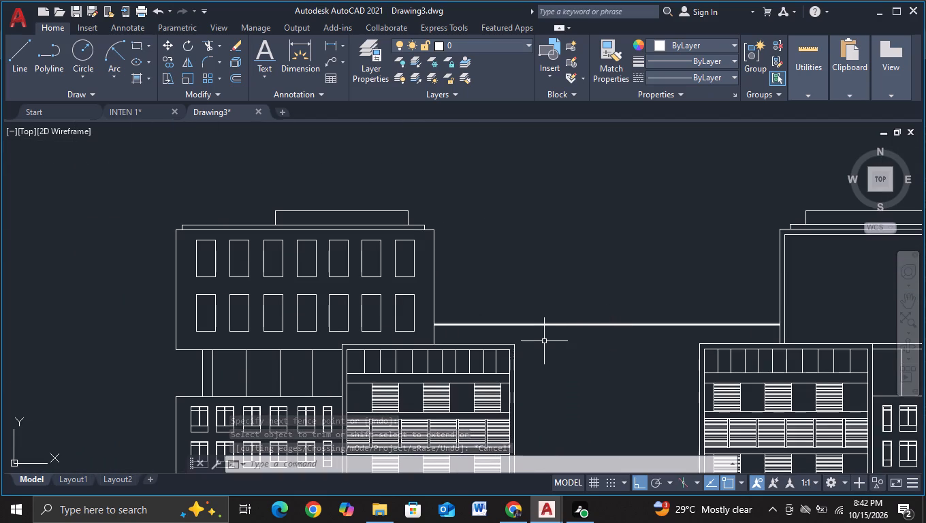
scroll(620, 387, down, 1)
middle_drag(616, 388, 531, 254)
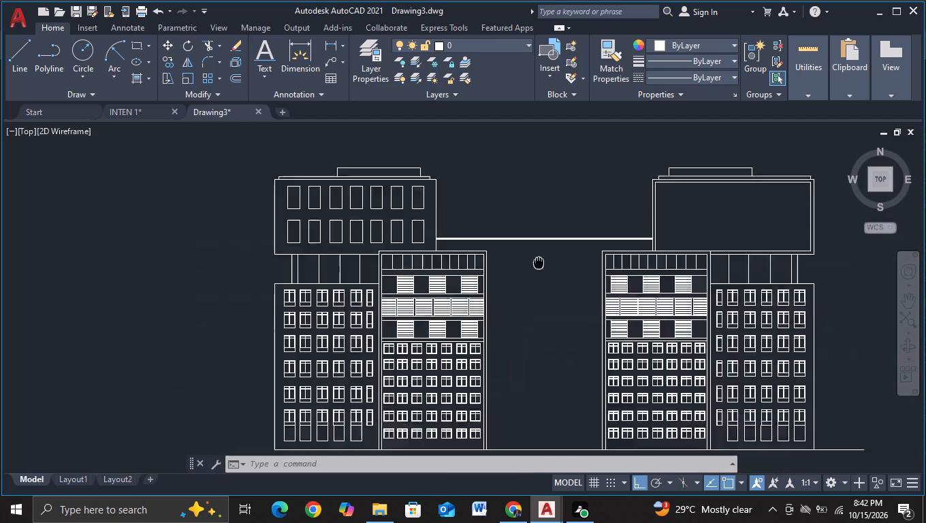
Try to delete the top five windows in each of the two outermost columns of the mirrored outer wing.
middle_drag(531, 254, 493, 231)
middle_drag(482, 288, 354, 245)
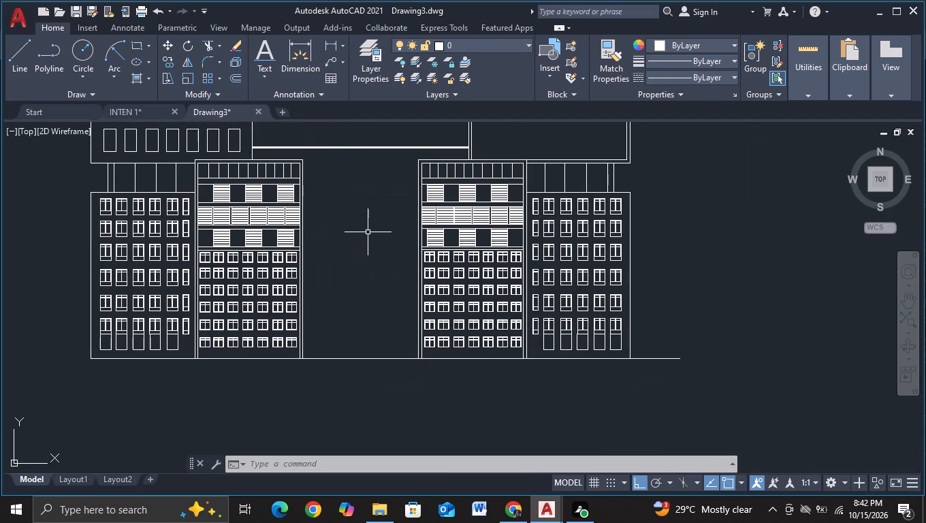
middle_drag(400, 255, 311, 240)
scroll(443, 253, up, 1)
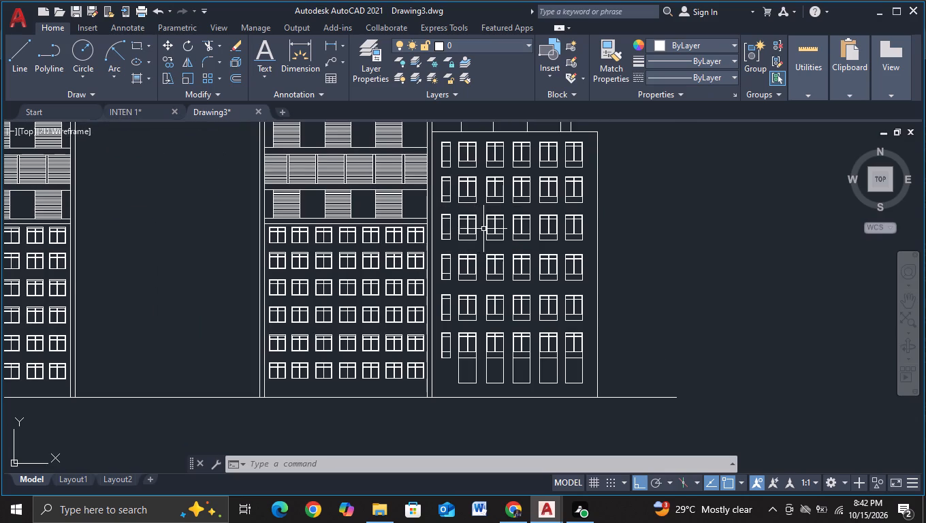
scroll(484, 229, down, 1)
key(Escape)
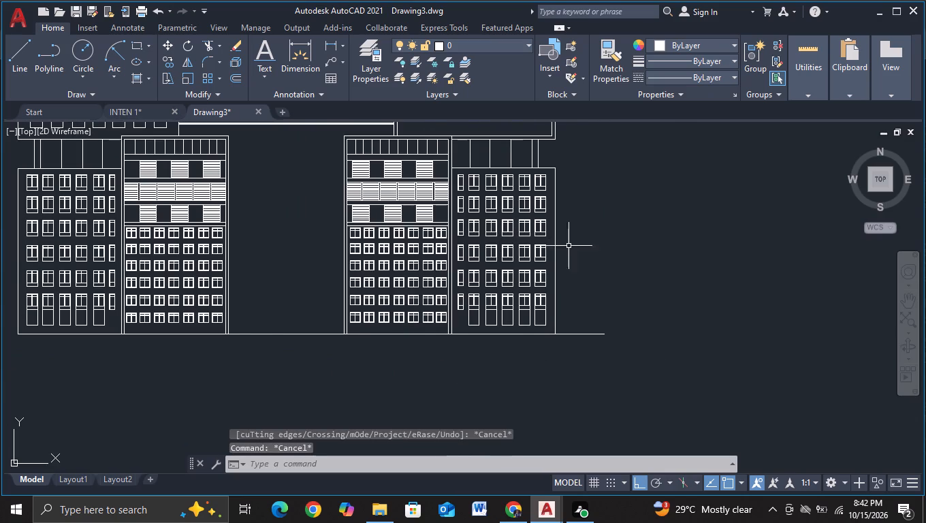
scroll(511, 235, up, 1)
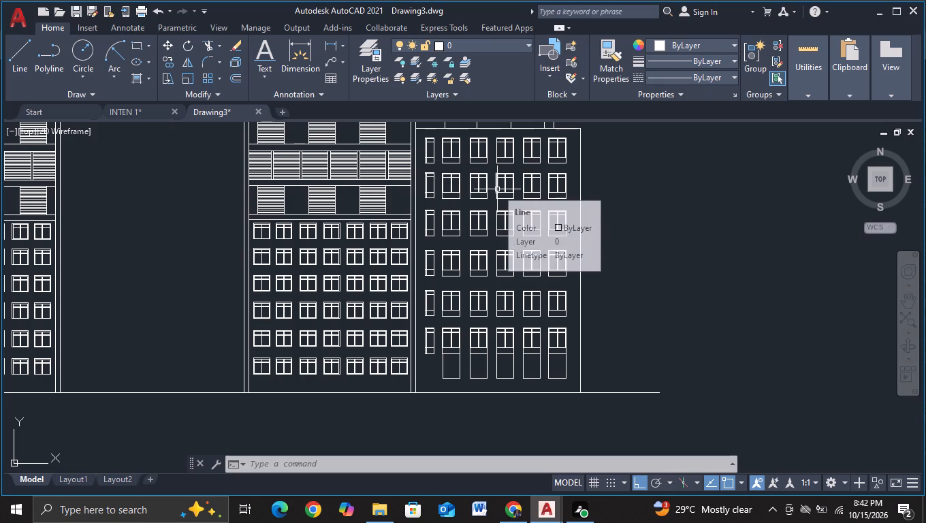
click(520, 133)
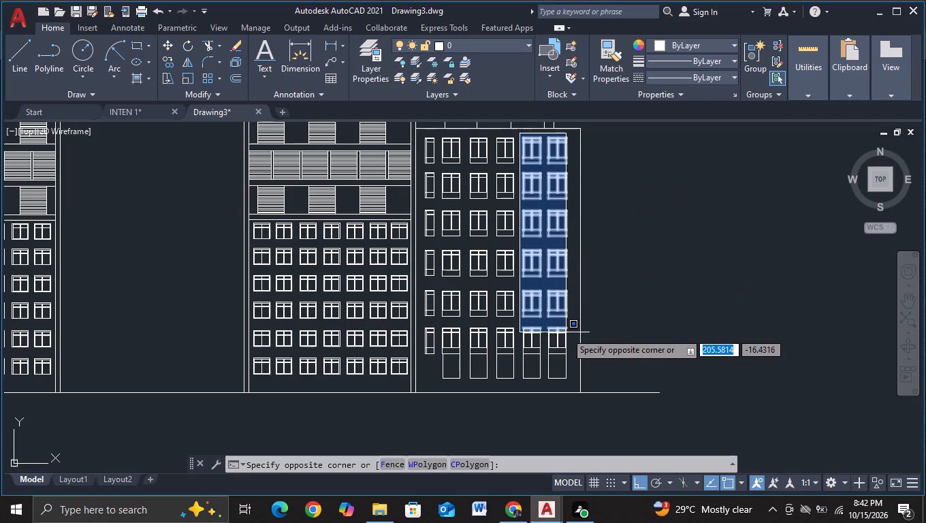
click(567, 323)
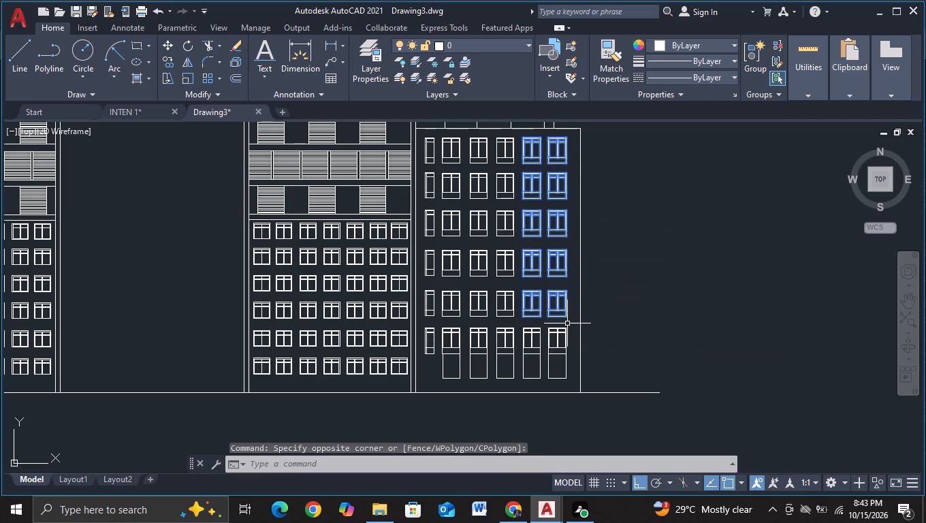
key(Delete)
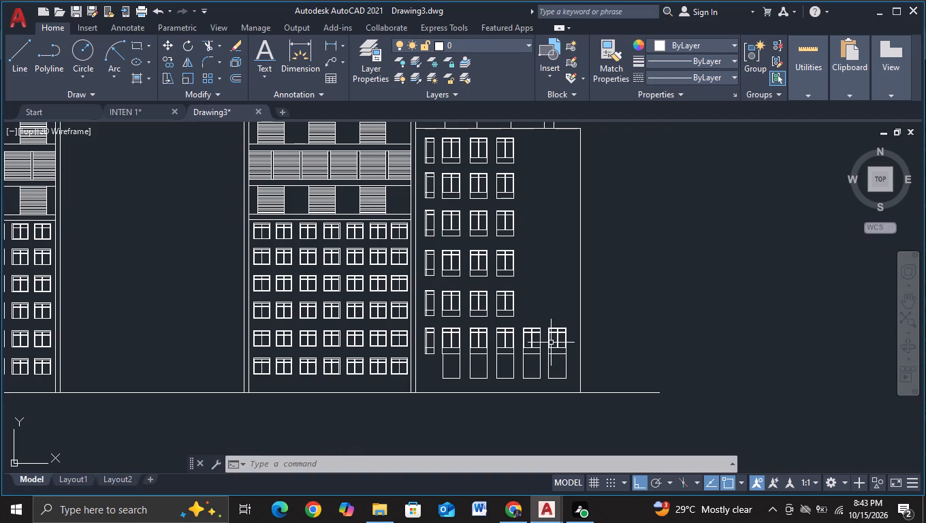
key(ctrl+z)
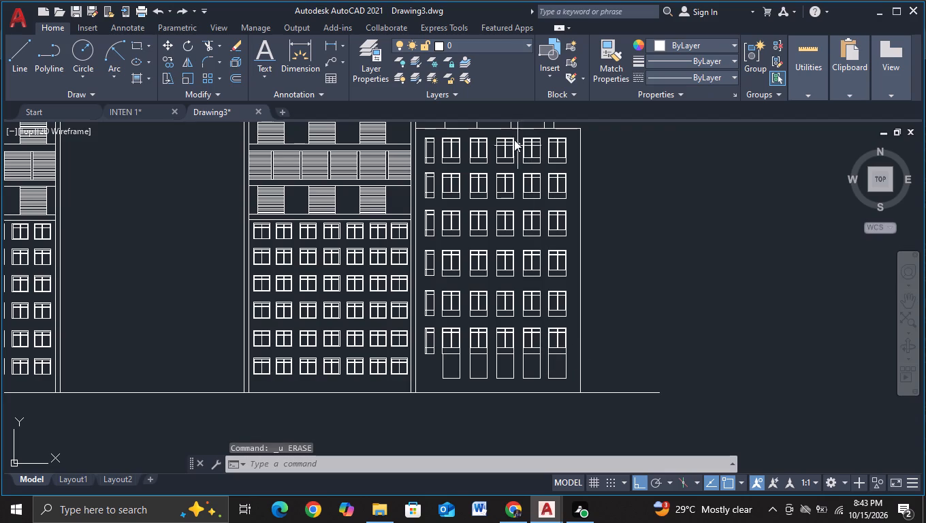
Delete the top four windows in each of the two outermost columns of the mirrored outer wing.
click(520, 134)
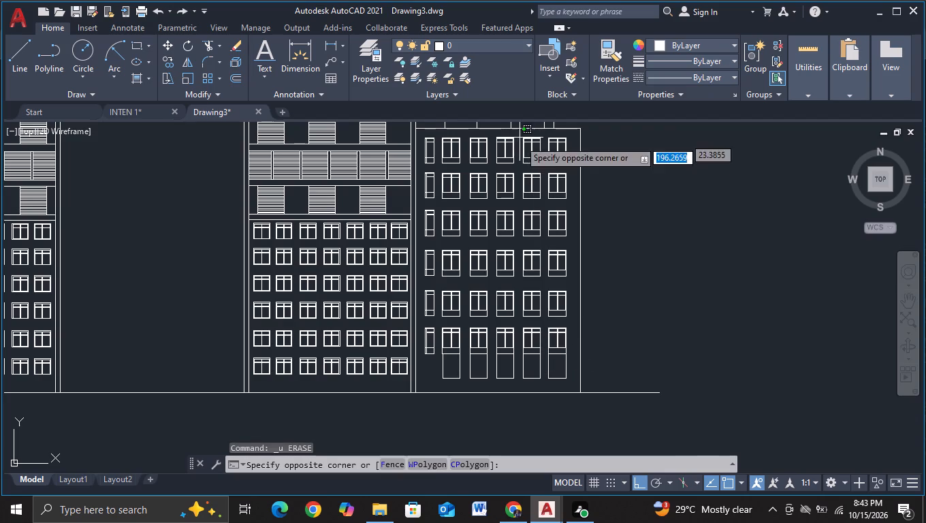
click(569, 279)
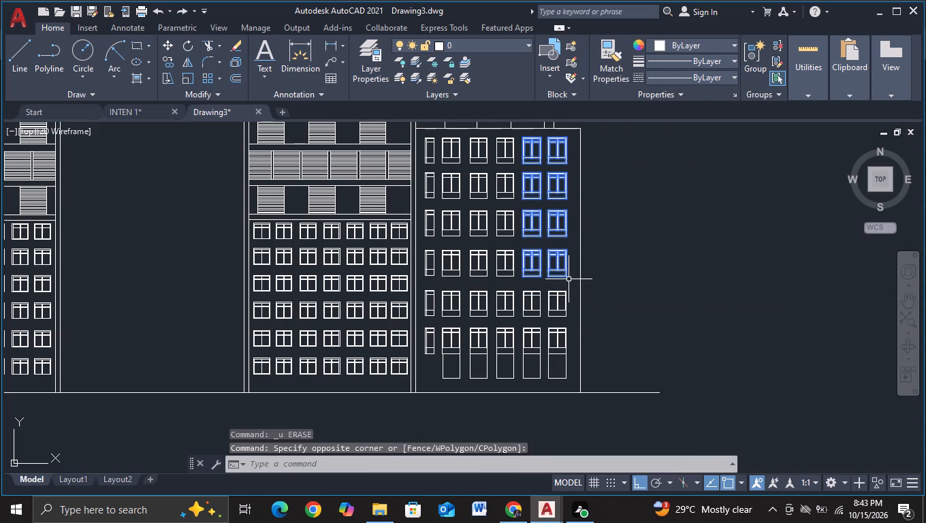
key(Delete)
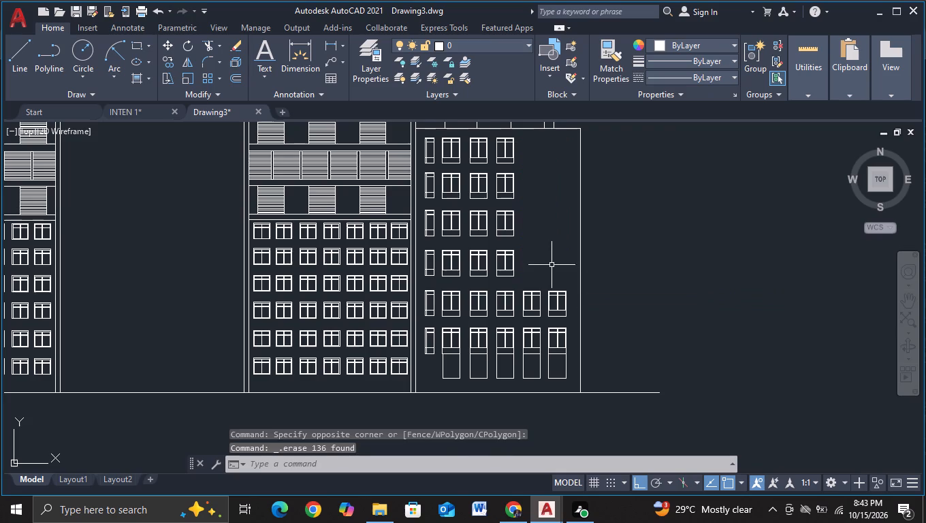
Draw a tall panel's inner side about 30.8 high from the fifth-row window corner, and its top edge about 8.5 wide, in the cleared area.
click(31, 67)
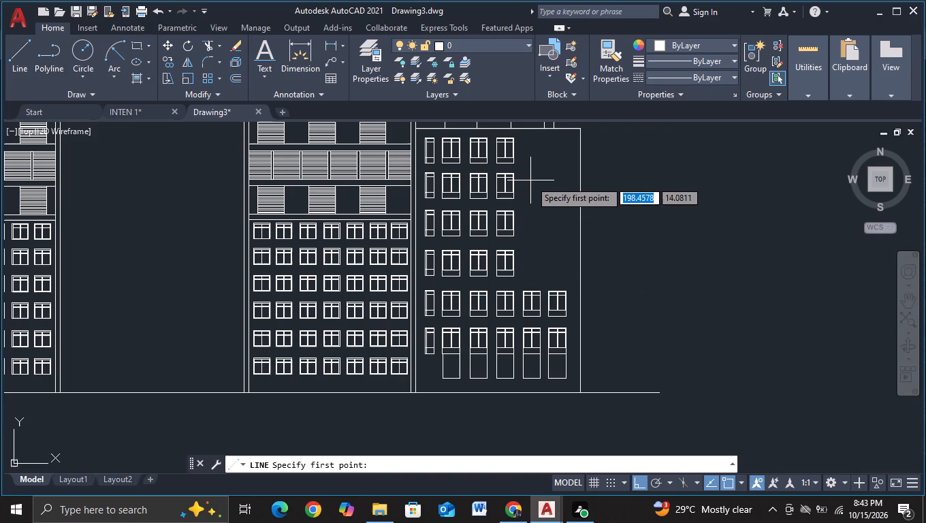
scroll(544, 232, up, 2)
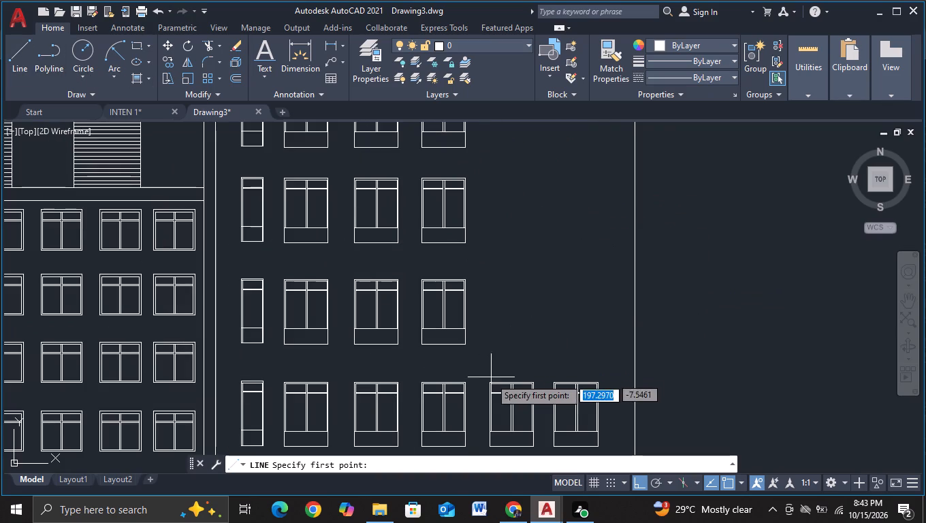
click(488, 380)
middle_drag(502, 259, 502, 492)
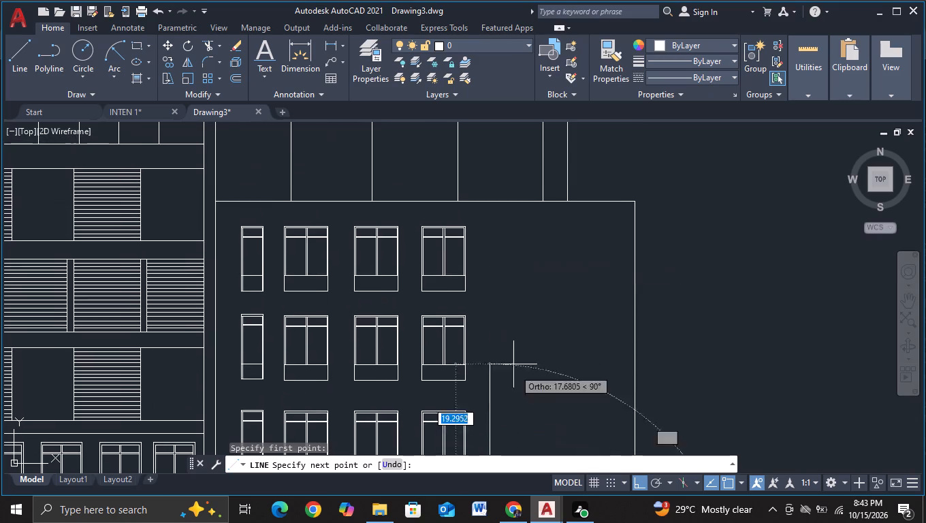
click(489, 227)
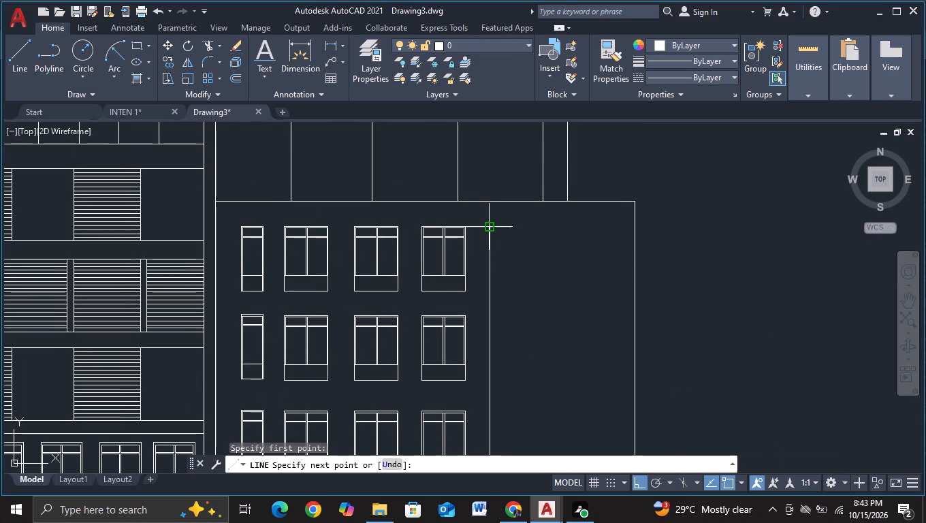
scroll(584, 221, down, 2)
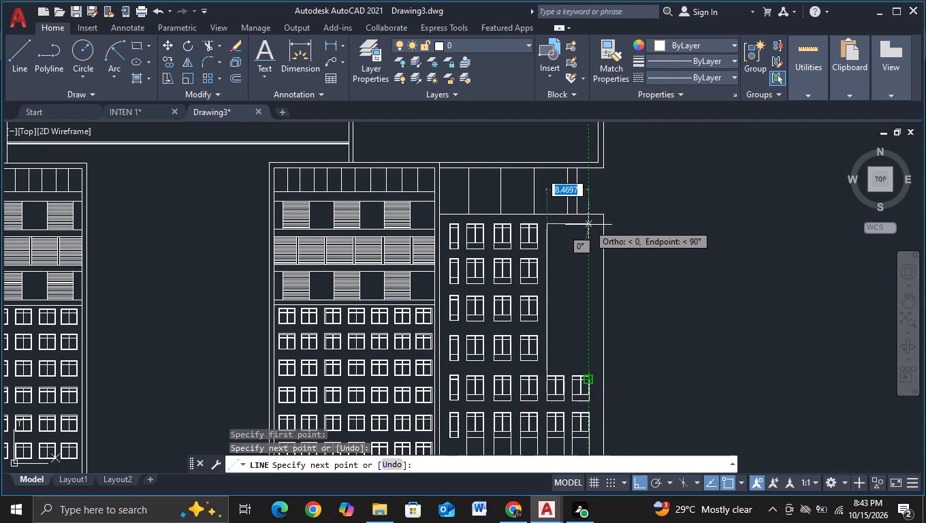
click(588, 225)
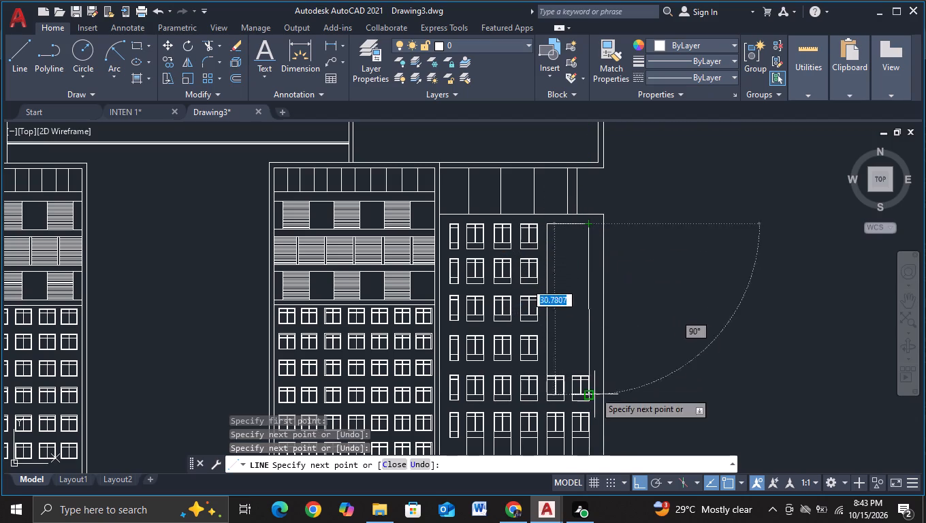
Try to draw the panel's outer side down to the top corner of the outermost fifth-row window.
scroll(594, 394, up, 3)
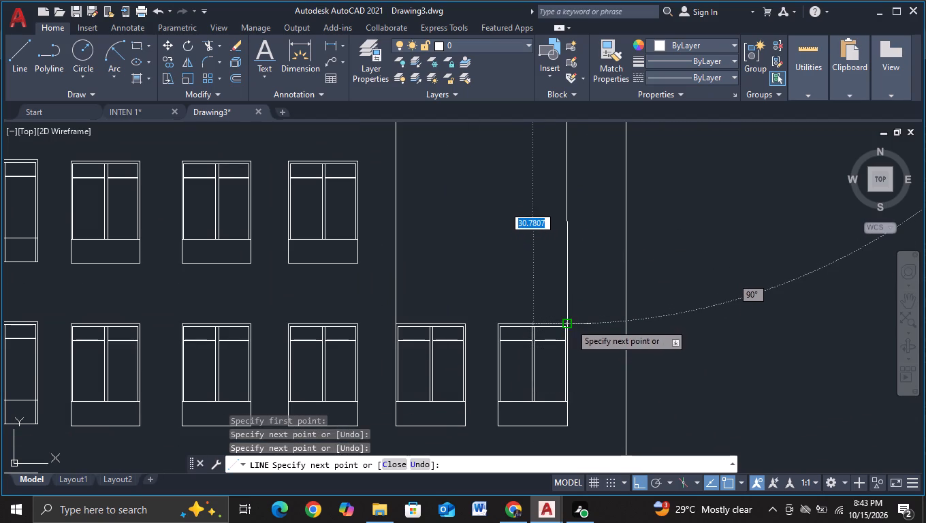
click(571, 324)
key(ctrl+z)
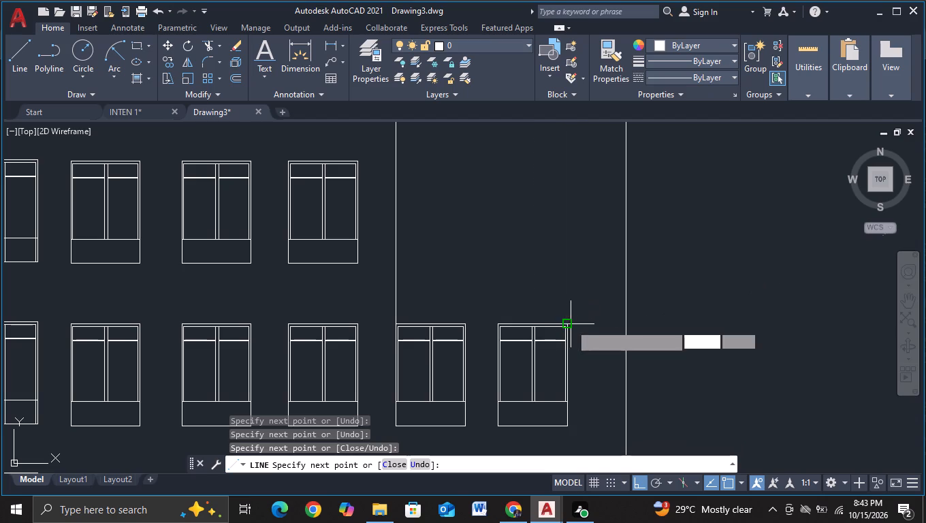
Draw the panel's outer side vertically from its top edge down to the top of the outermost fifth-row window.
scroll(590, 255, down, 3)
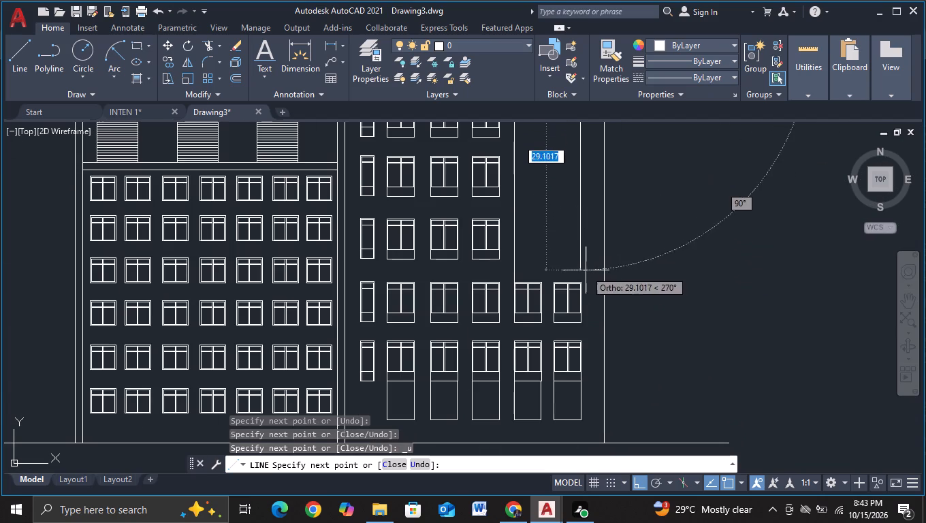
middle_drag(577, 200, 579, 370)
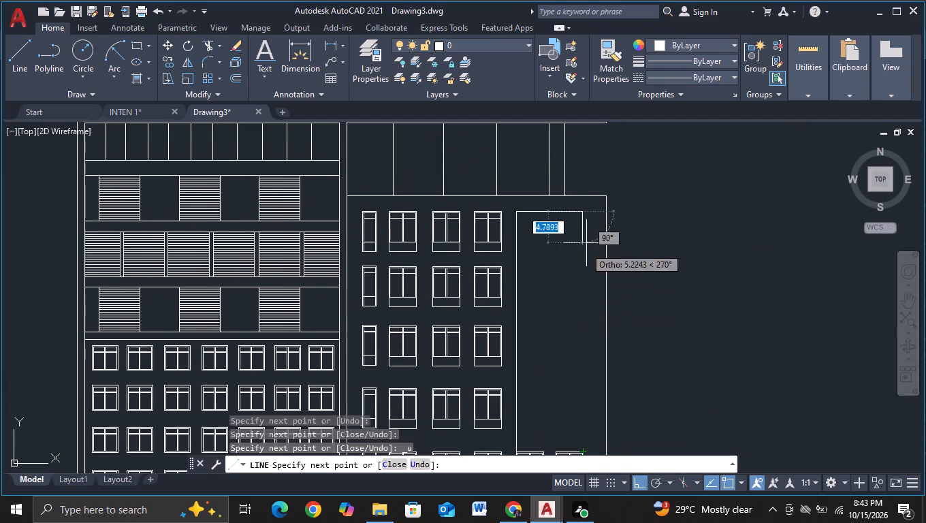
scroll(579, 204, up, 2)
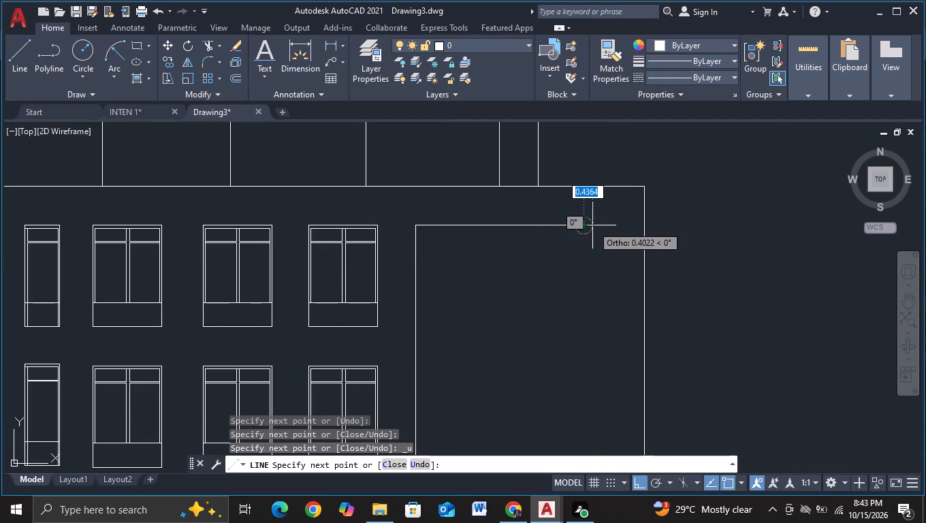
scroll(595, 336, down, 1)
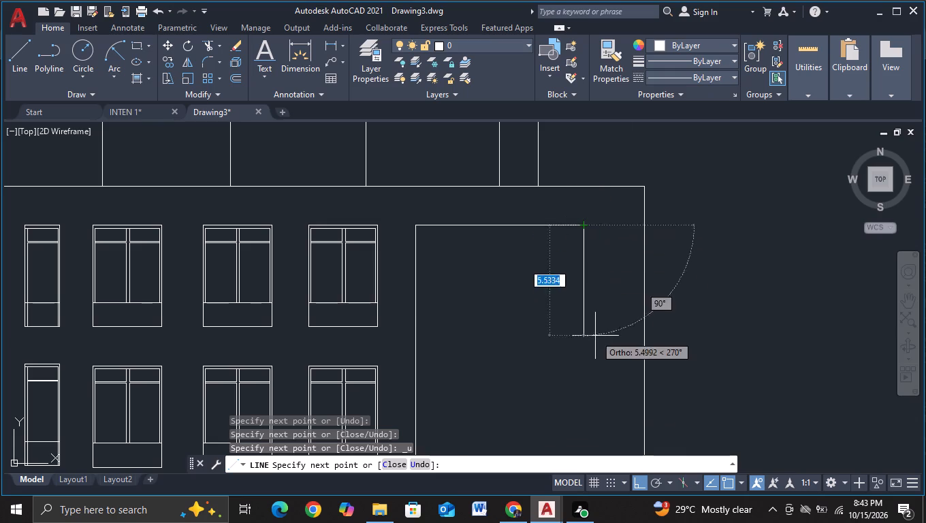
scroll(595, 336, down, 2)
middle_drag(588, 360, 571, 230)
scroll(574, 283, up, 2)
middle_drag(587, 341, 548, 237)
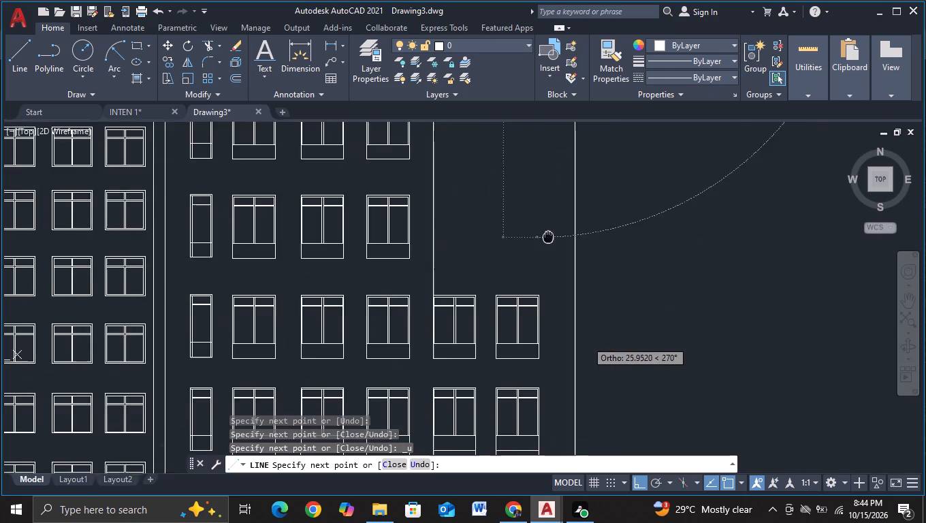
scroll(550, 235, up, 2)
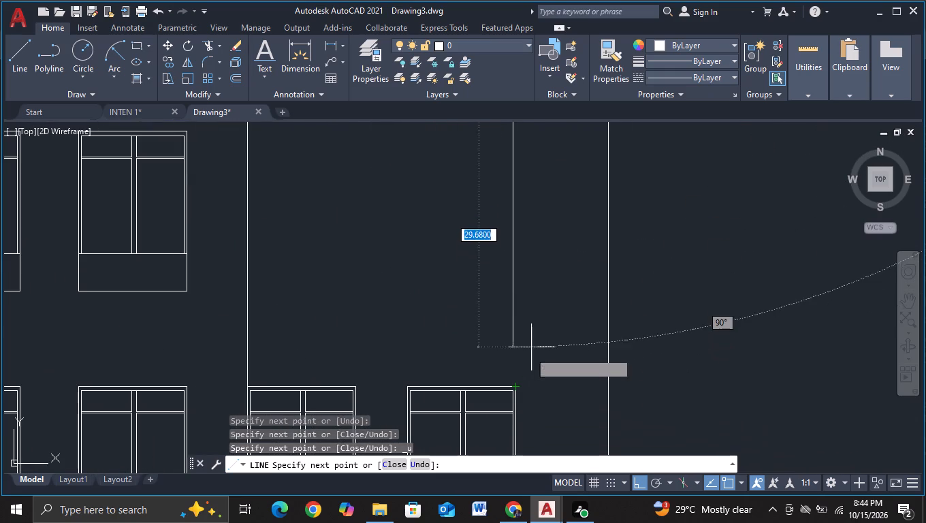
scroll(533, 291, down, 1)
middle_click(530, 255)
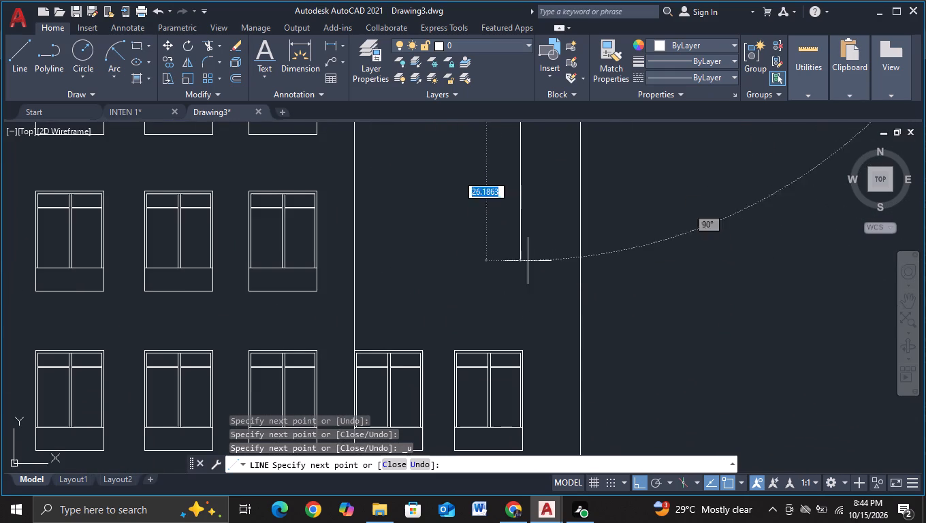
scroll(522, 343, down, 6)
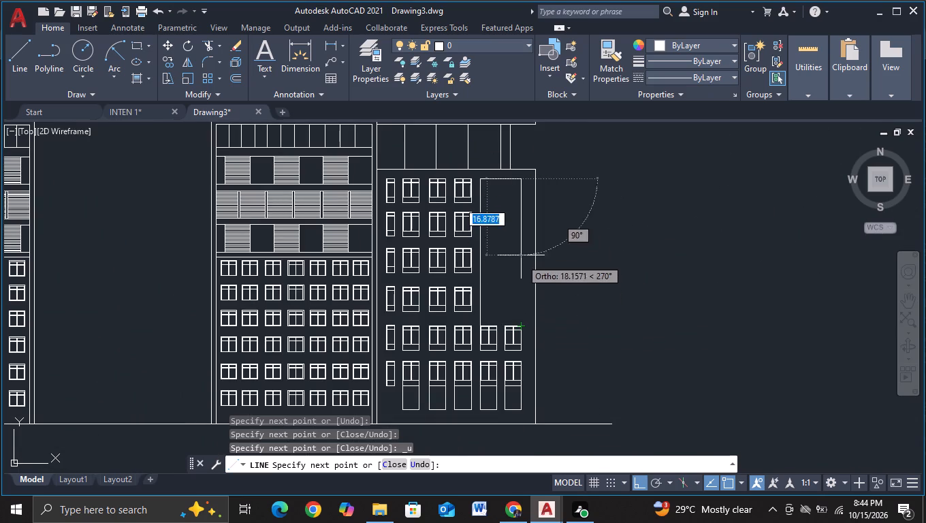
click(521, 173)
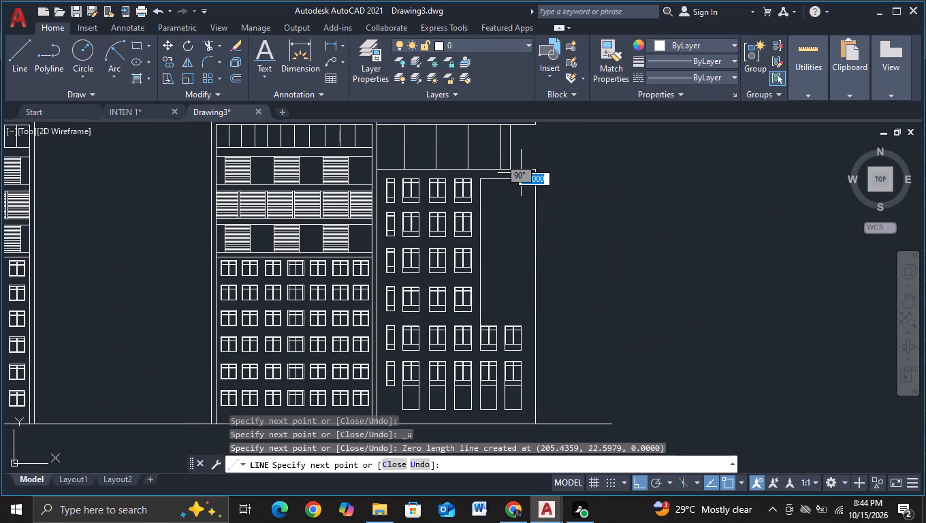
click(525, 330)
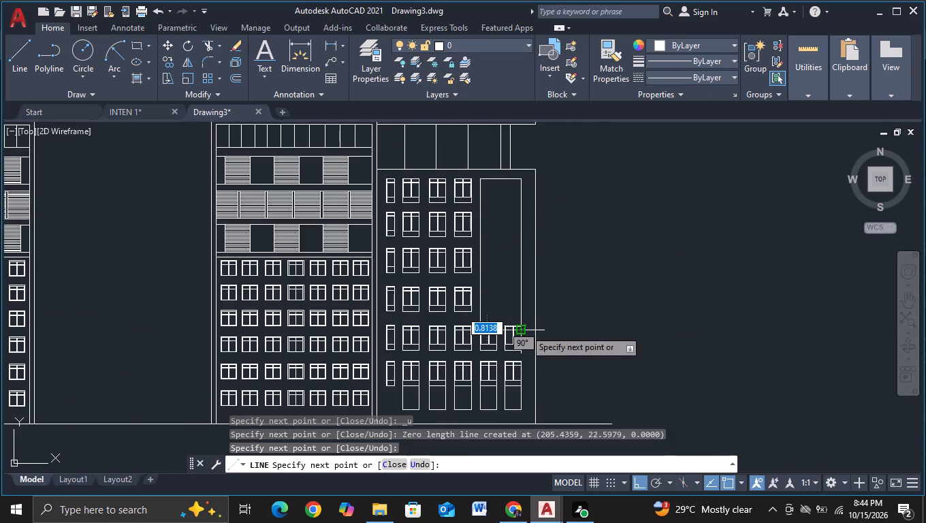
key(Escape)
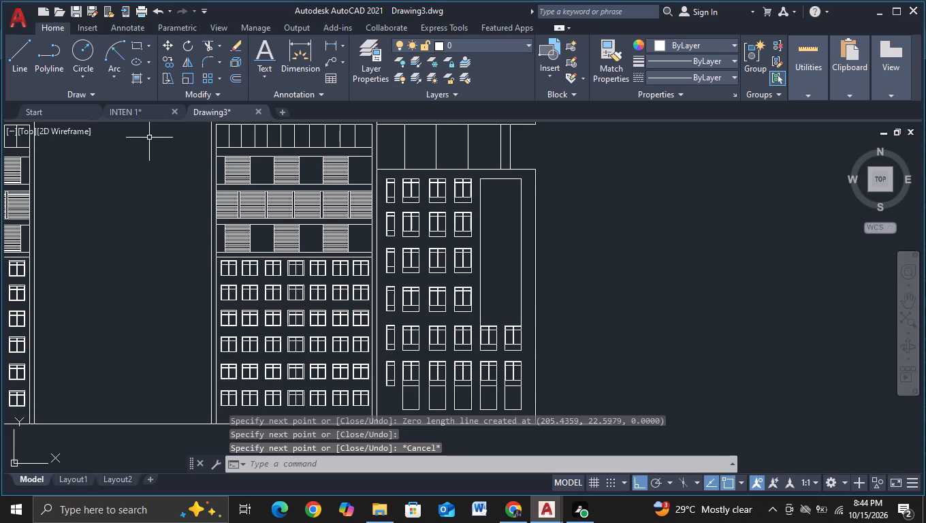
Draw a horizontal line from the fourth-row window's bottom corner across the tall panel, extending past its outer side.
click(25, 82)
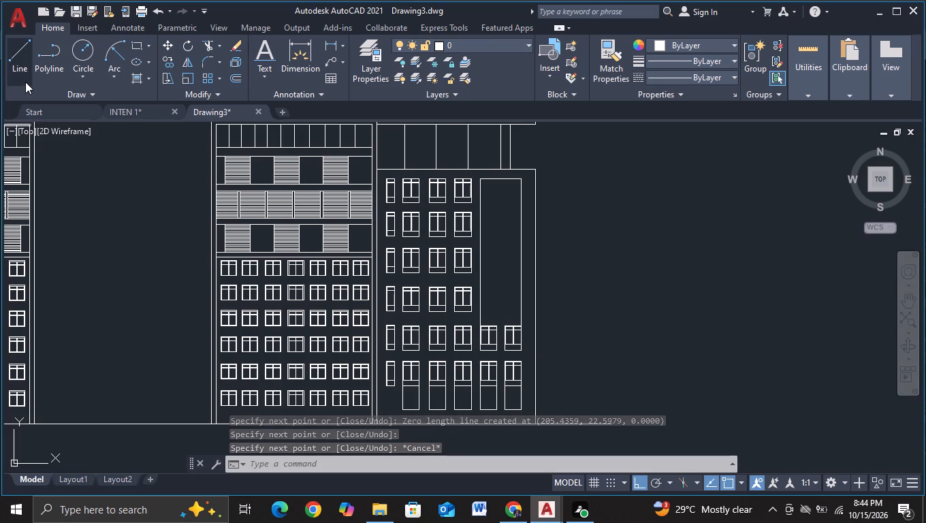
scroll(481, 313, up, 2)
click(456, 317)
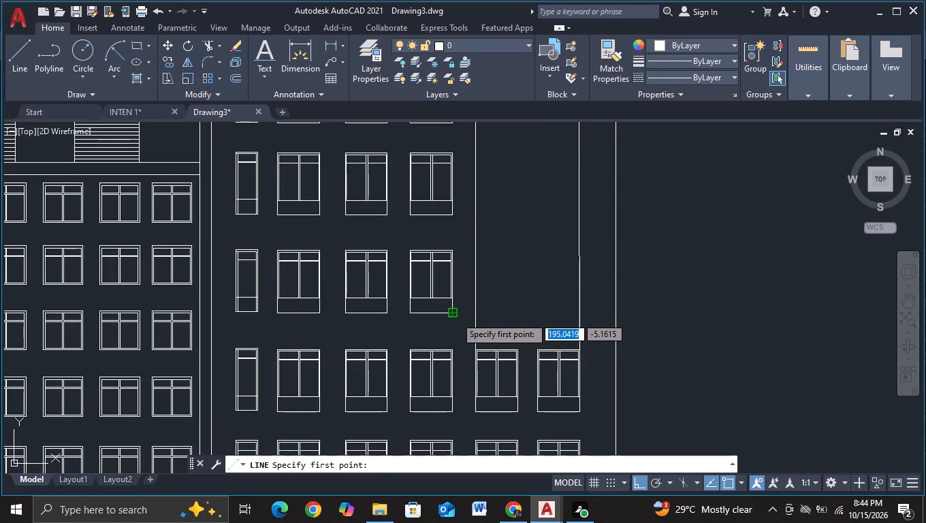
click(597, 323)
key(Escape)
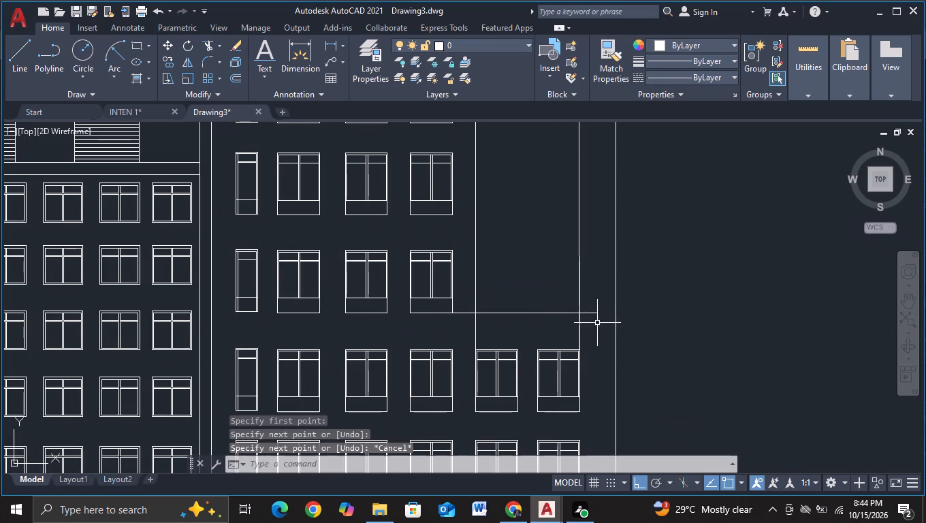
Trim the horizontal line's excess on both sides of the tall panel and the panel's outer side below it, leaving a closed rectangle.
click(212, 45)
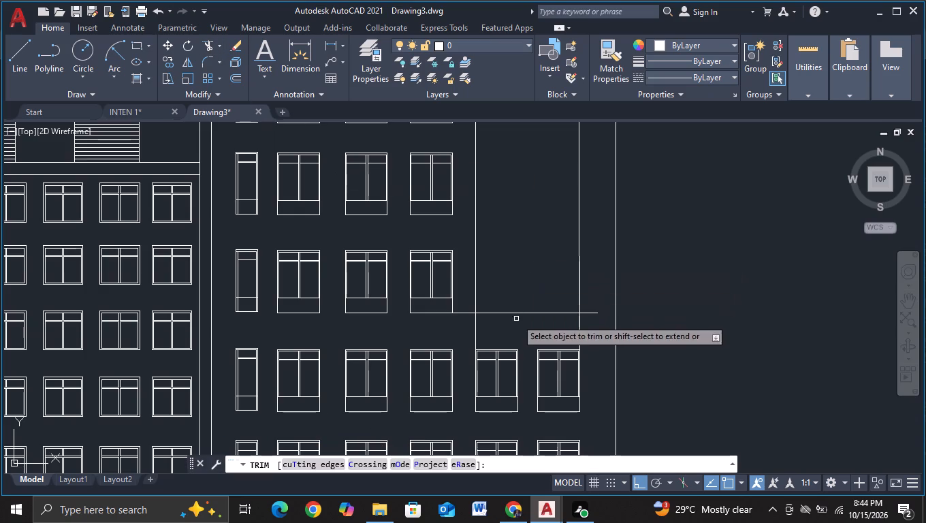
drag(464, 310, 562, 332)
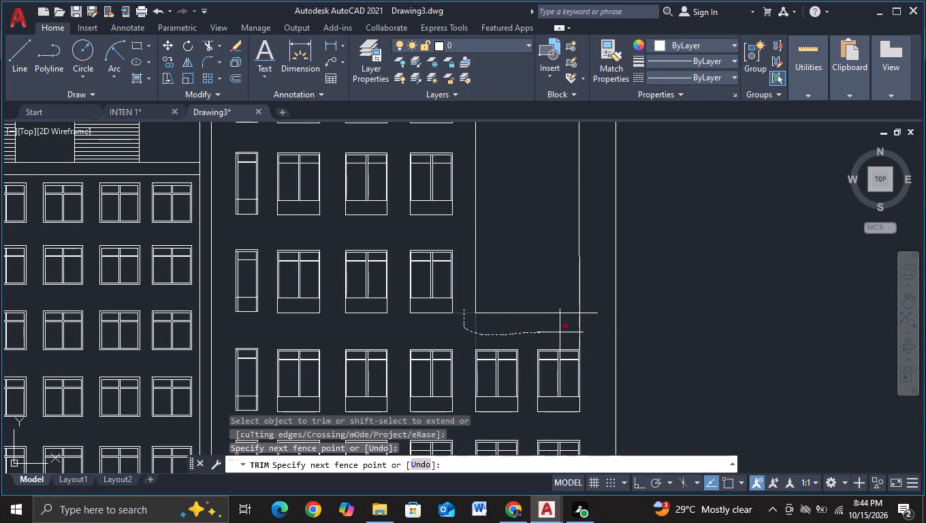
drag(562, 332, 594, 302)
scroll(594, 302, down, 2)
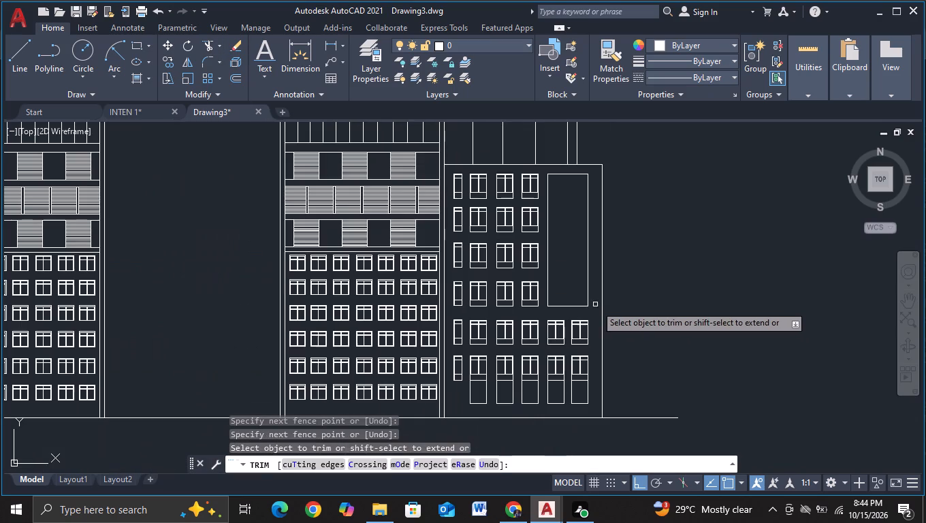
middle_drag(657, 300, 613, 312)
key(Escape)
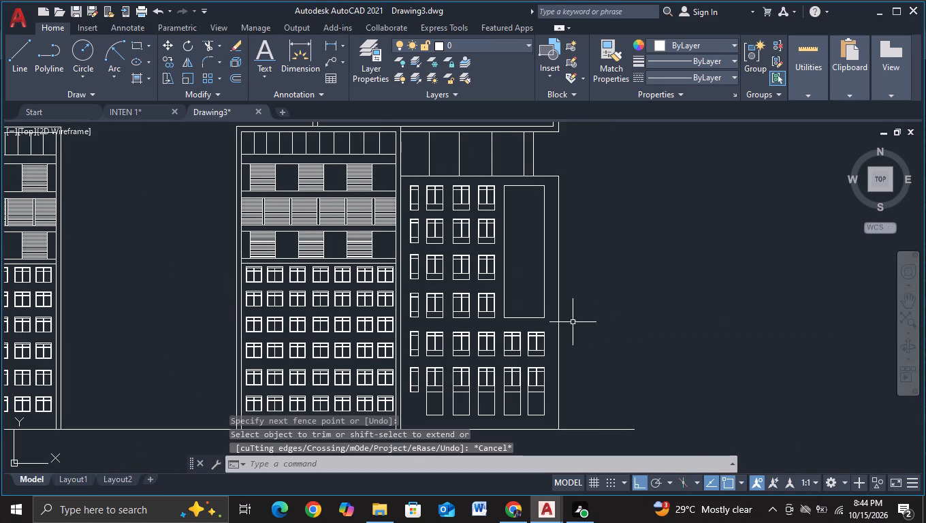
Erase the tall panel's outer vertical side.
middle_drag(615, 317, 550, 289)
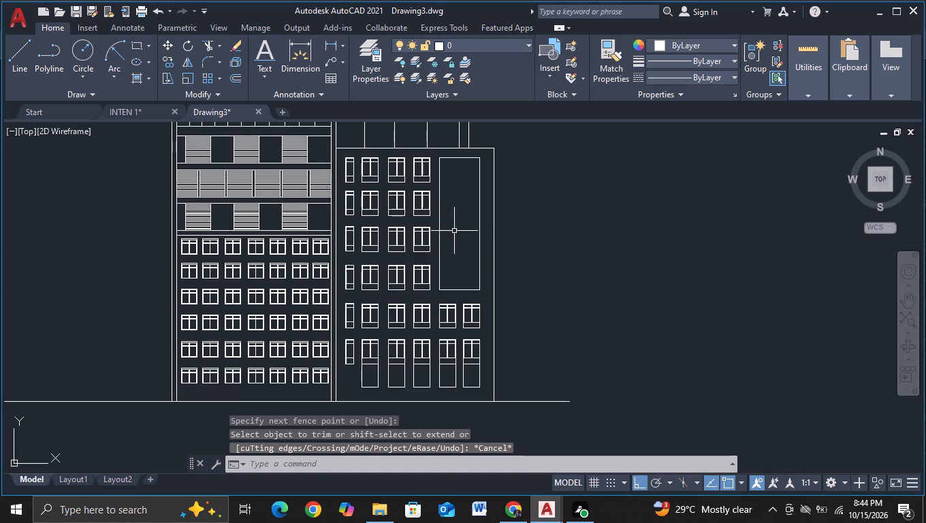
scroll(479, 226, up, 1)
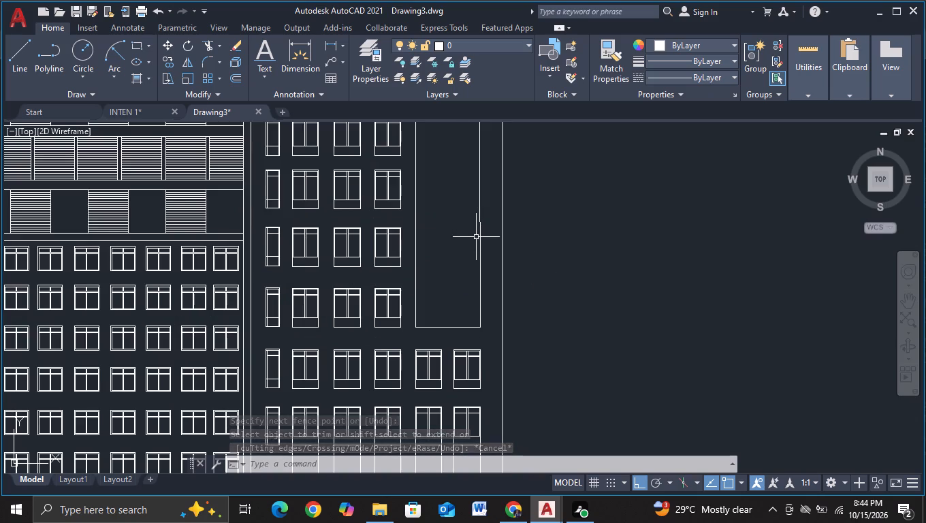
middle_drag(460, 240, 470, 323)
click(490, 286)
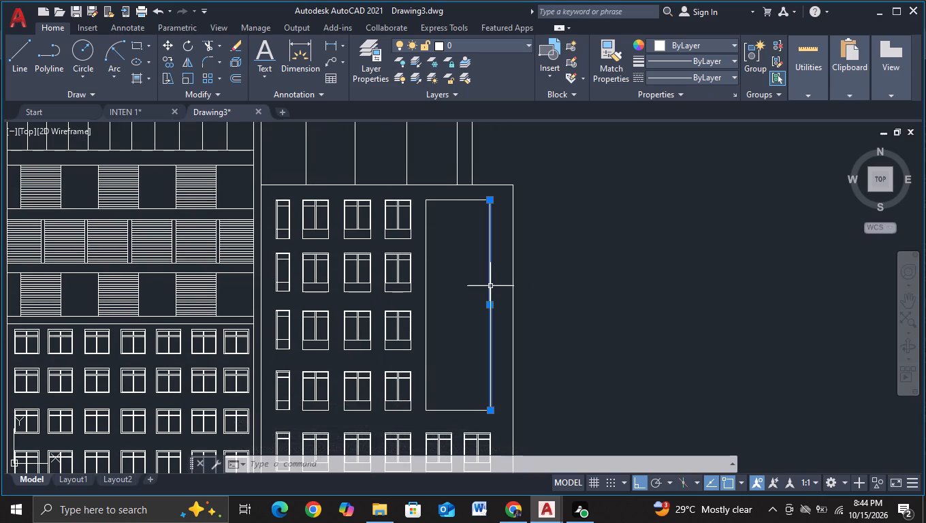
key(Delete)
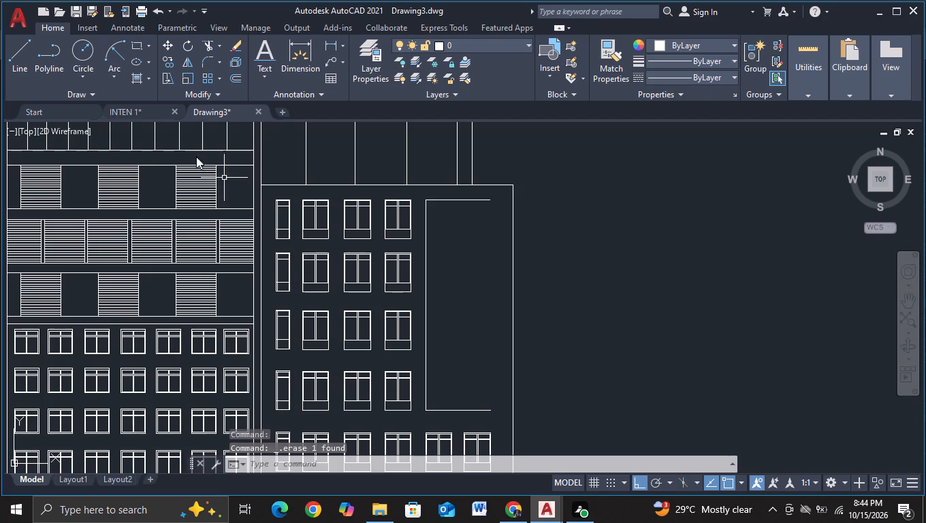
Redraw the panel's outer side as one vertical line from the top edge's outer end down to slightly below the bottom edge.
click(11, 52)
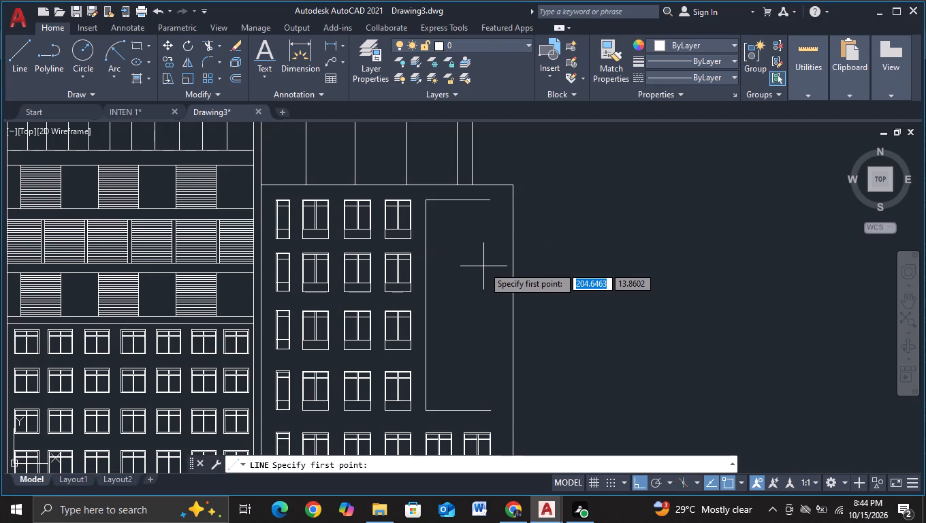
scroll(493, 251, up, 2)
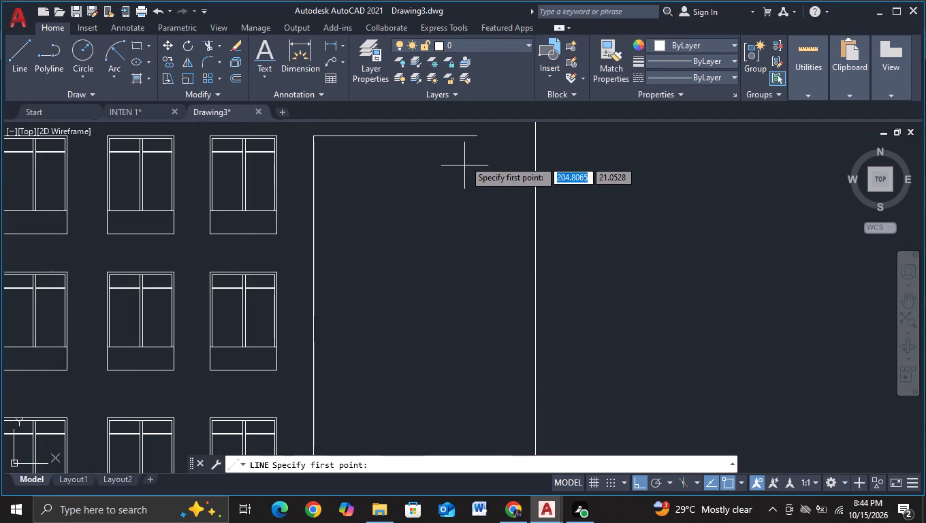
click(479, 140)
scroll(478, 302, down, 1)
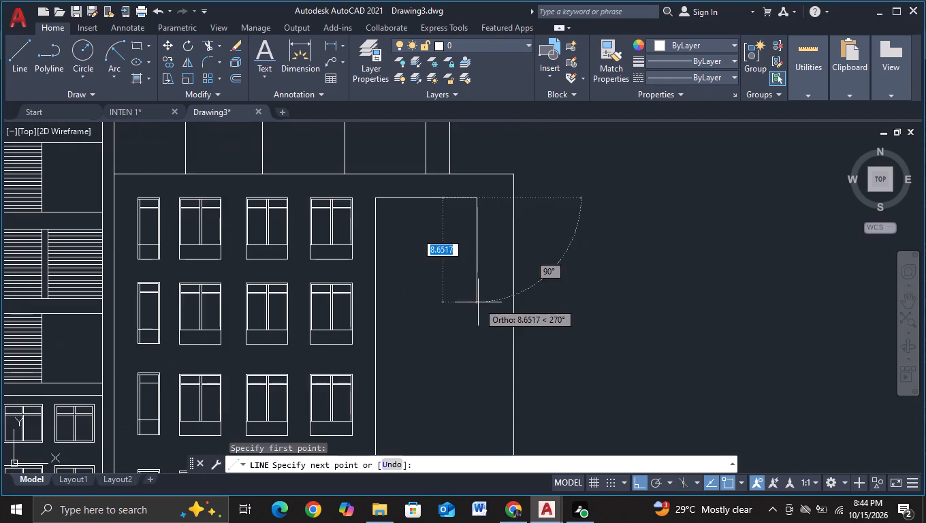
middle_drag(480, 311, 466, 188)
middle_drag(456, 328, 438, 216)
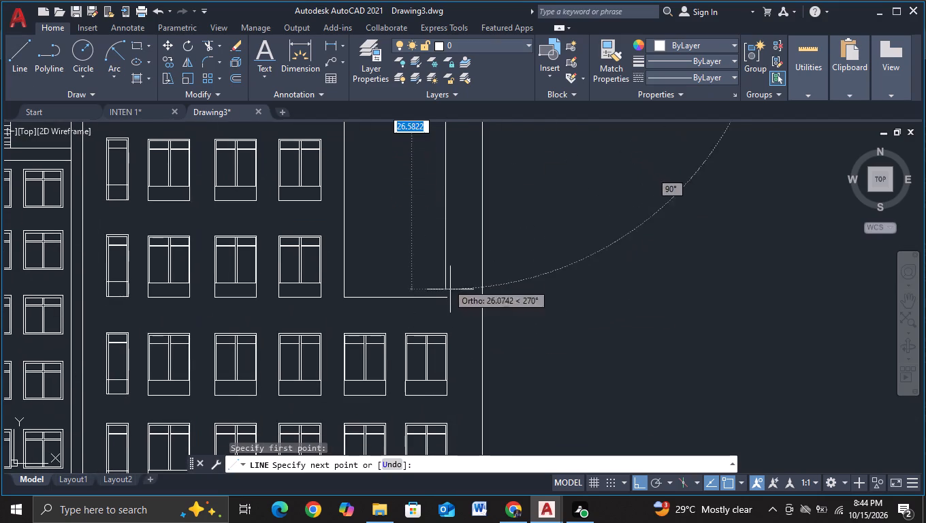
click(449, 313)
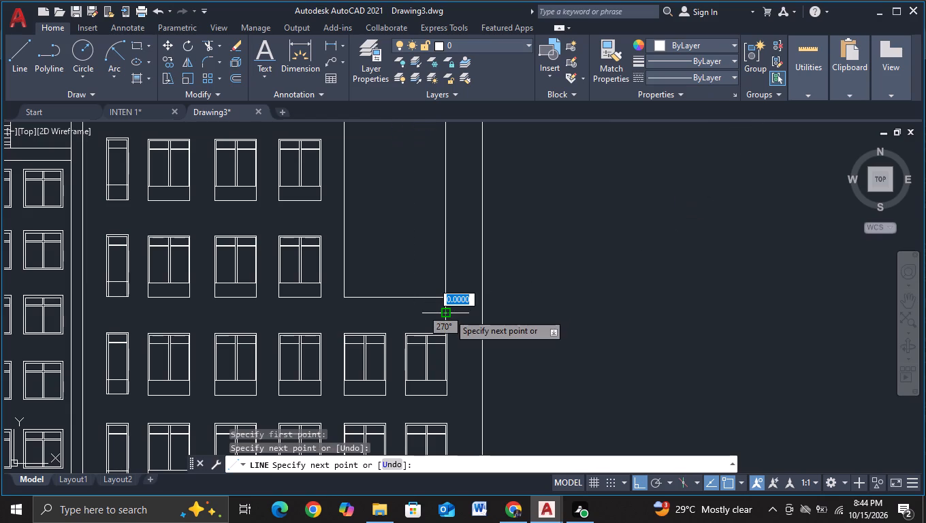
key(Escape)
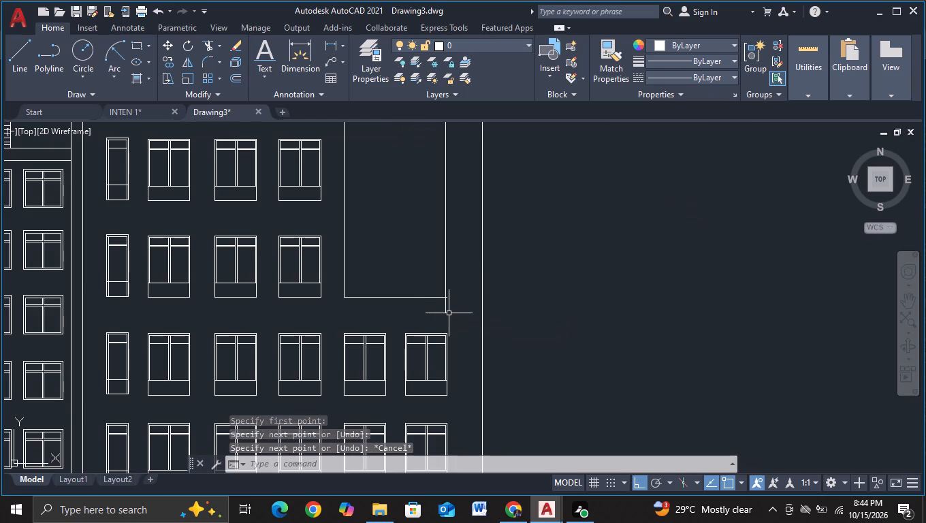
Trim the line ends that overrun the tall panel's bottom outer corner, both below and beyond it.
click(209, 44)
scroll(453, 300, up, 2)
middle_drag(465, 334, 457, 289)
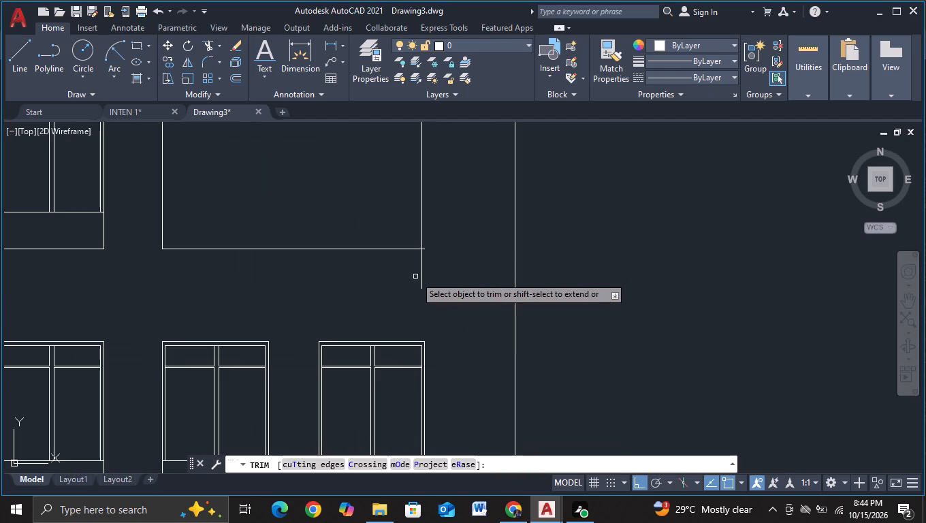
drag(415, 276, 423, 276)
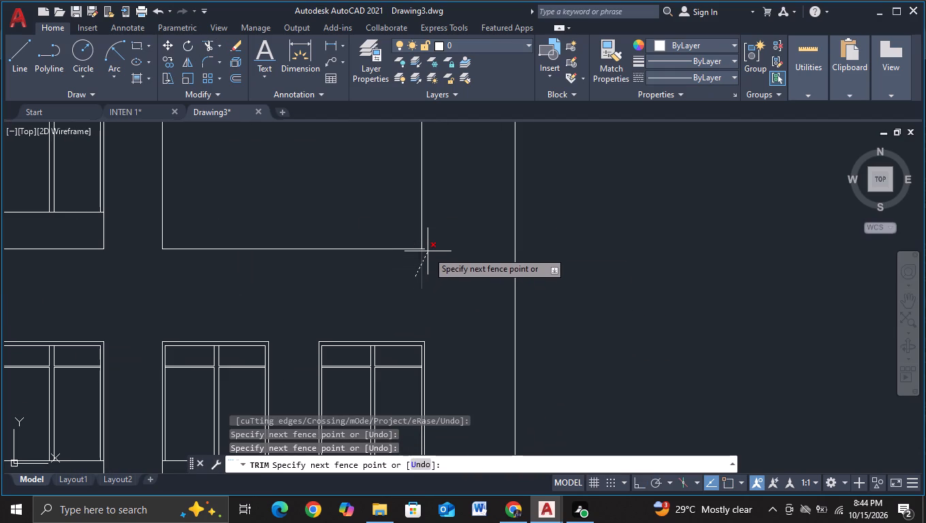
click(428, 236)
Draw horizontal lines from the top corners of the second- and third-row windows across the tall panel, slightly past its outer side.
scroll(430, 265, down, 4)
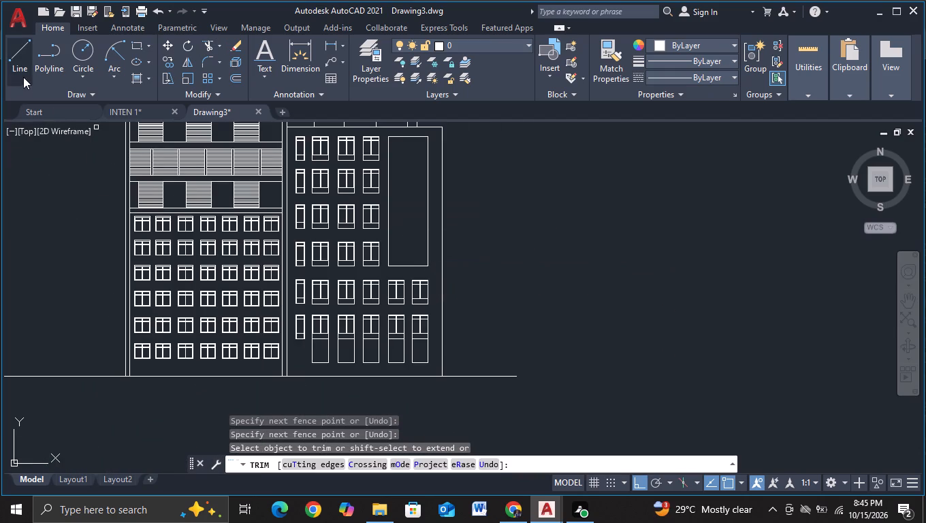
click(23, 77)
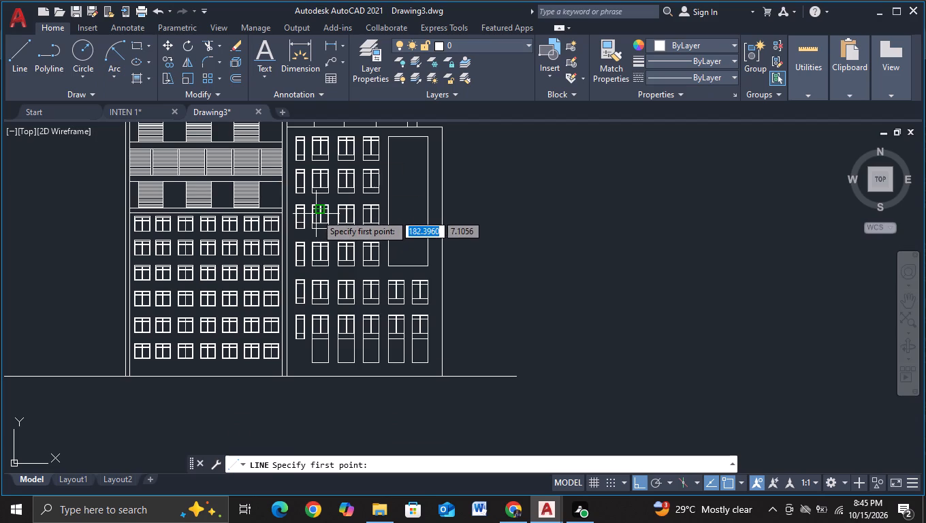
scroll(340, 193, up, 1)
click(403, 159)
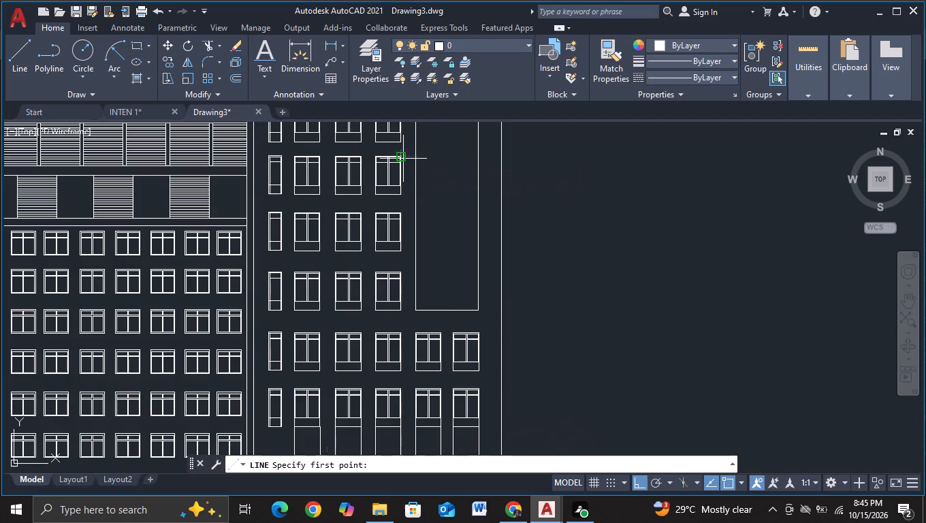
click(488, 164)
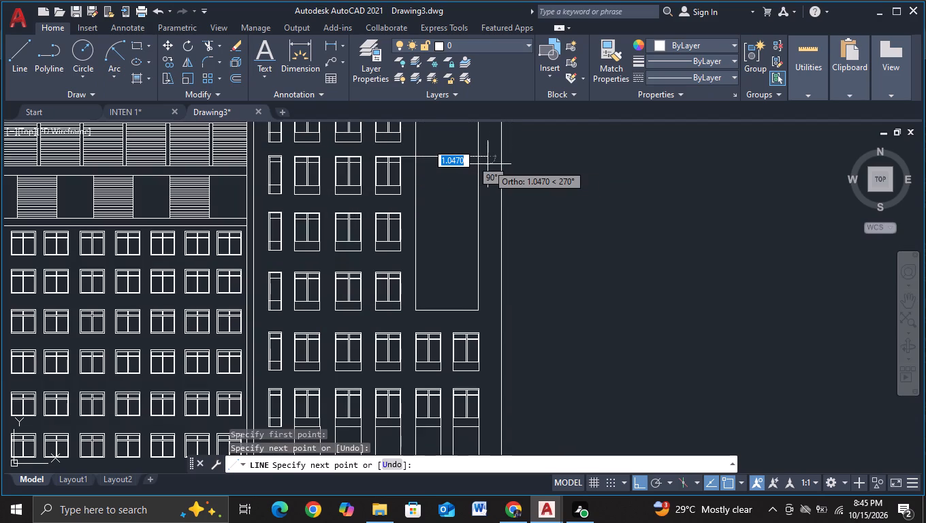
key(Escape)
click(15, 72)
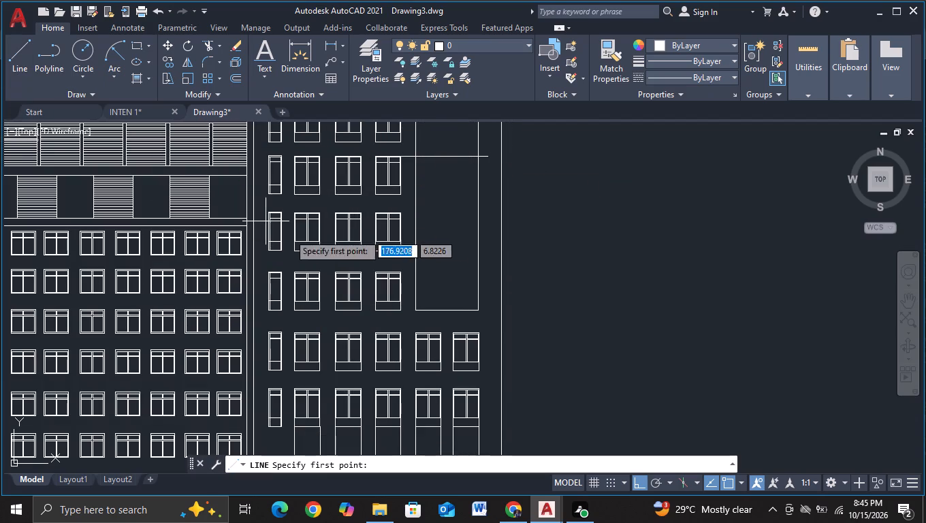
click(404, 214)
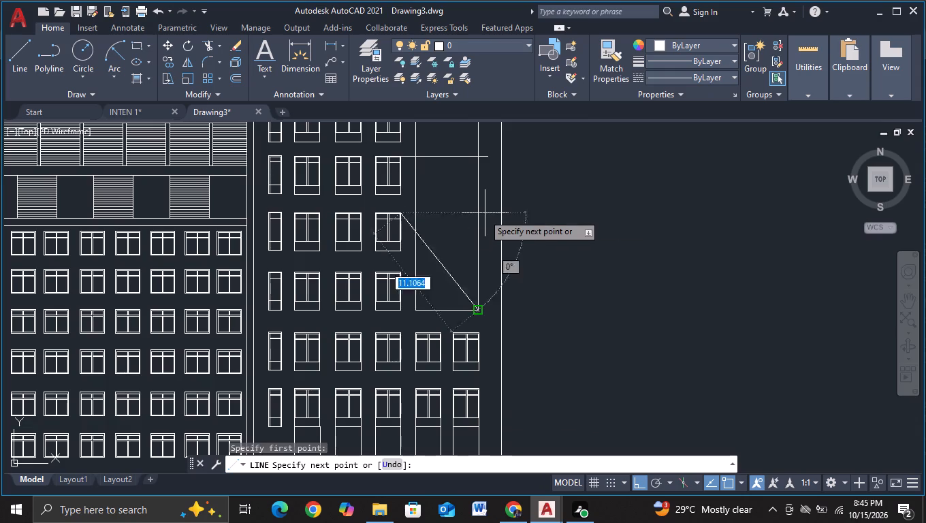
click(485, 213)
key(Escape)
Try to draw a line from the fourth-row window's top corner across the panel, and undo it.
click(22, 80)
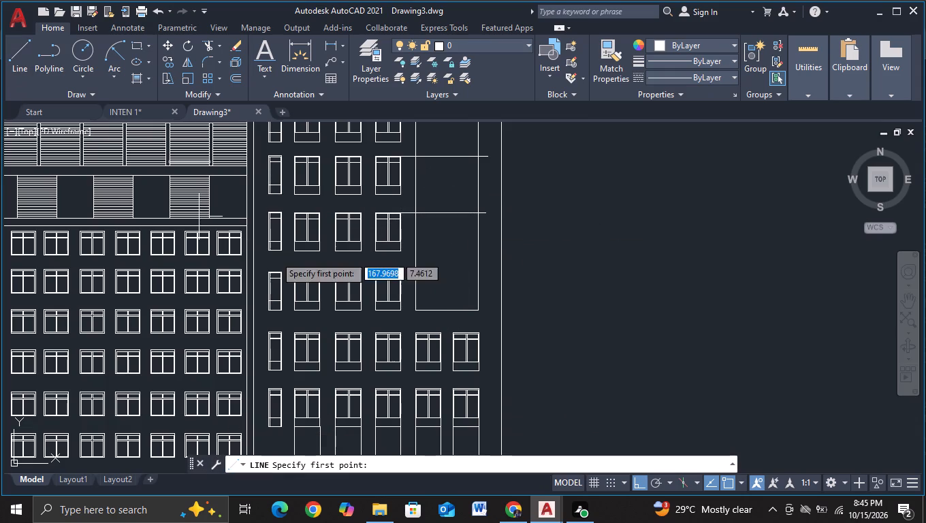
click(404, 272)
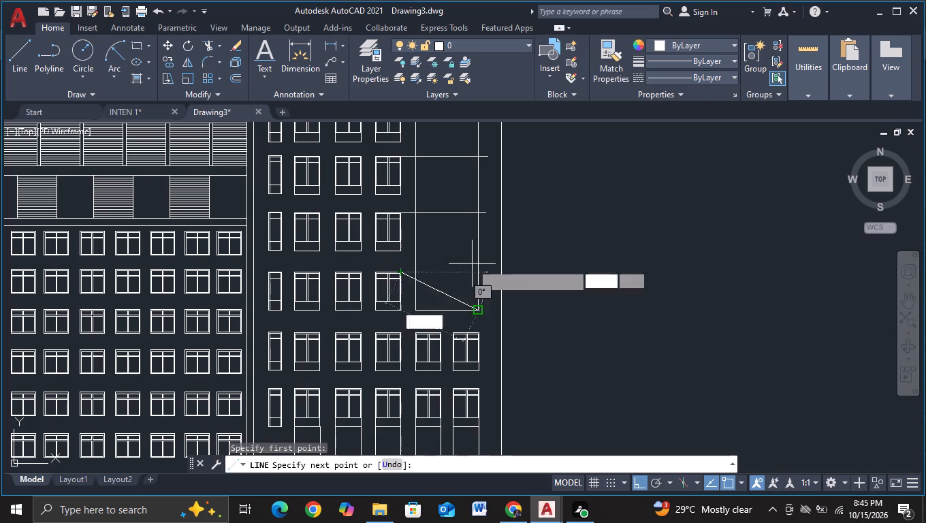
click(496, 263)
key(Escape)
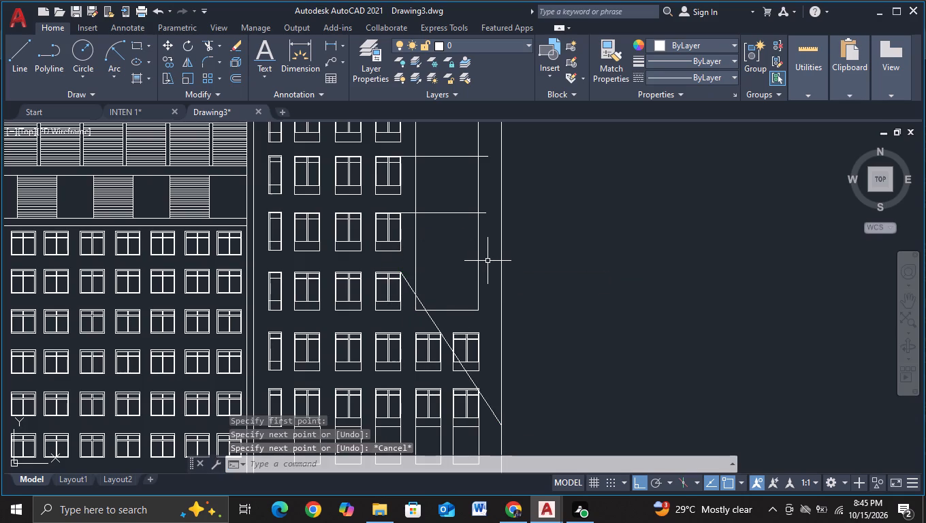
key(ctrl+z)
Draw a horizontal line from the fourth-row window's top corner across the tall panel, slightly past its outer side.
click(15, 62)
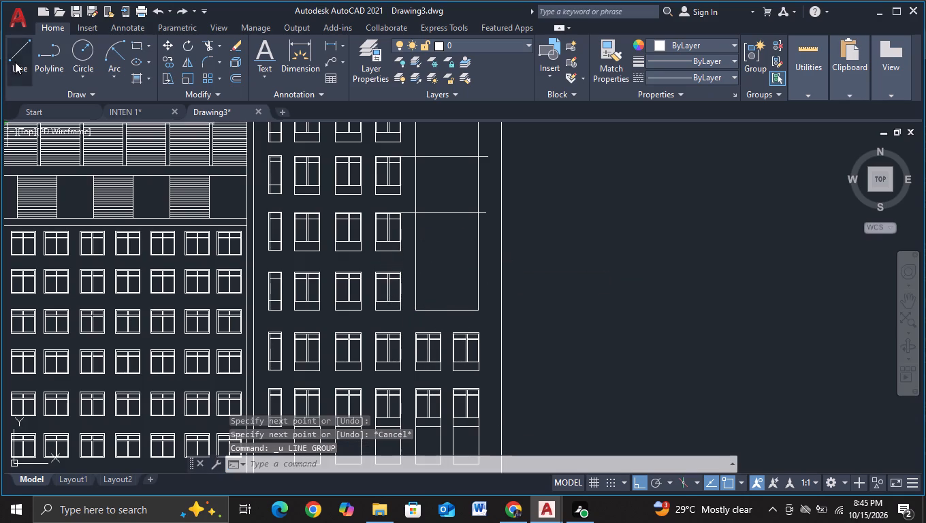
click(396, 272)
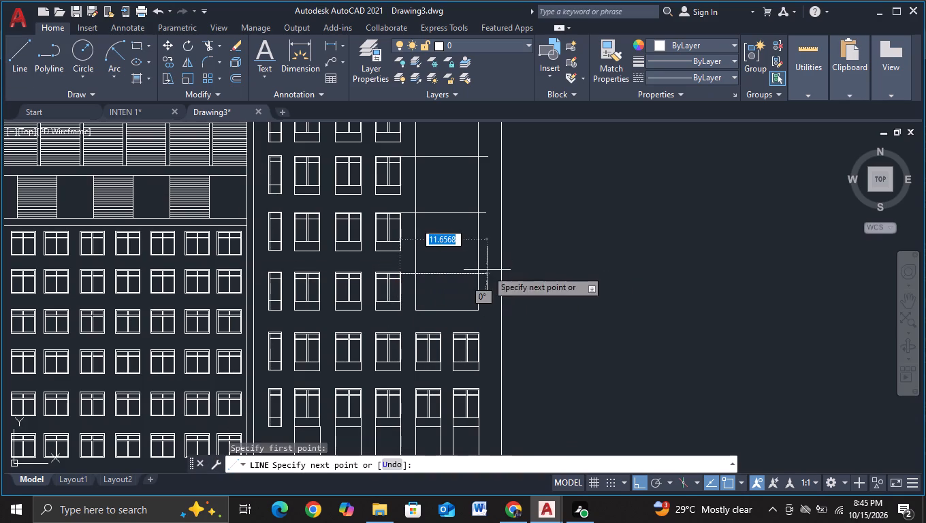
click(493, 268)
key(Escape)
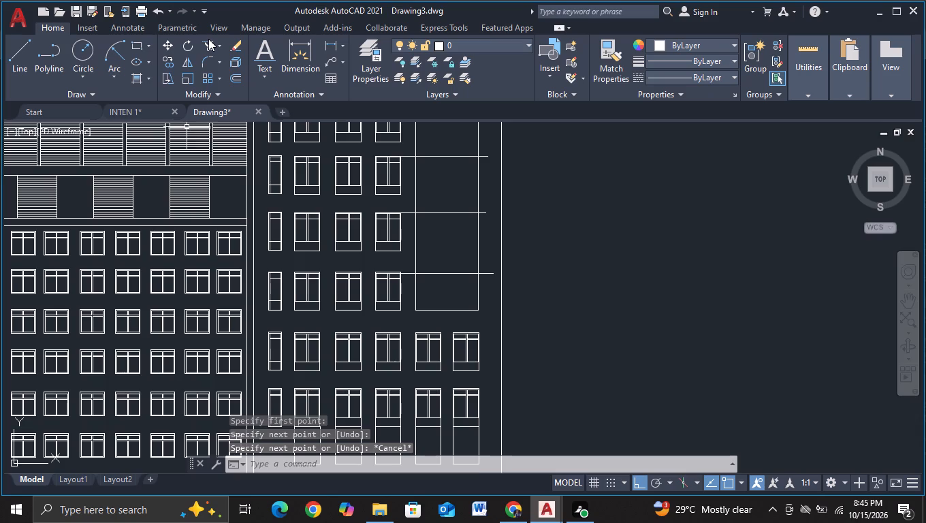
Trim the three horizontal lines' overhangs beyond the tall panel's outer side.
click(208, 39)
scroll(457, 192, down, 3)
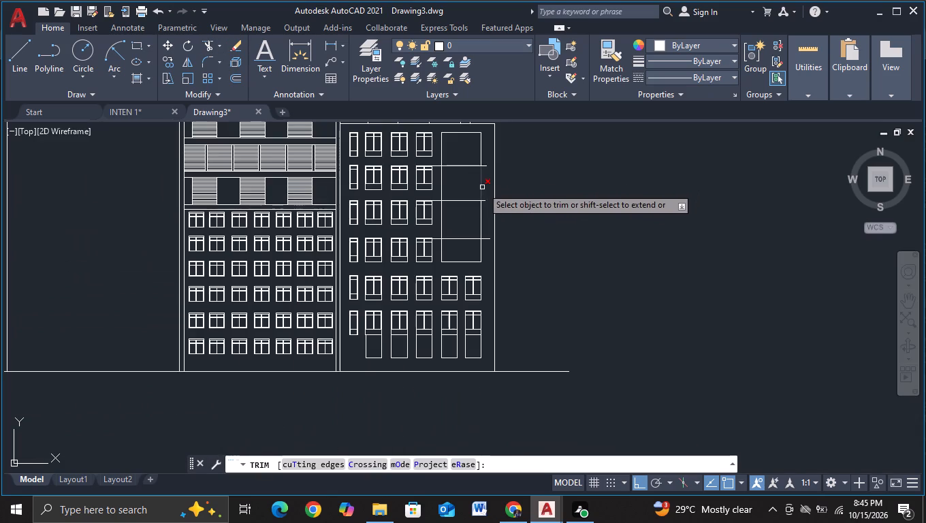
click(486, 165)
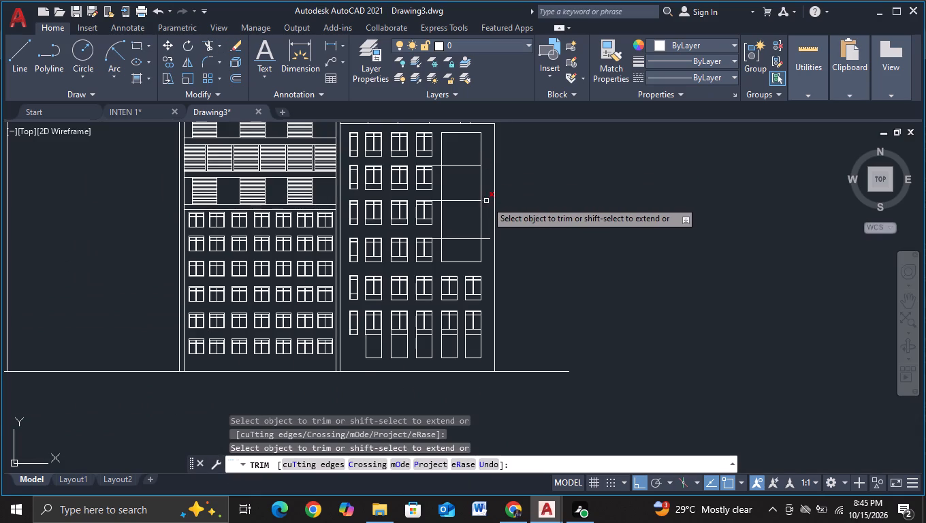
click(486, 201)
click(487, 239)
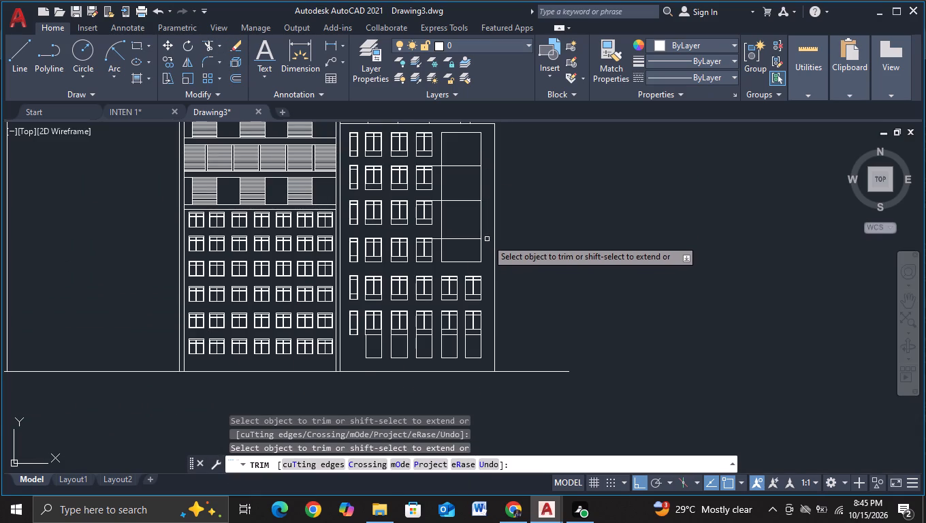
Trim the three horizontal lines' segments between the adjacent windows and the tall panel's inner side.
scroll(439, 232, up, 1)
drag(435, 249, 430, 232)
drag(431, 192, 431, 182)
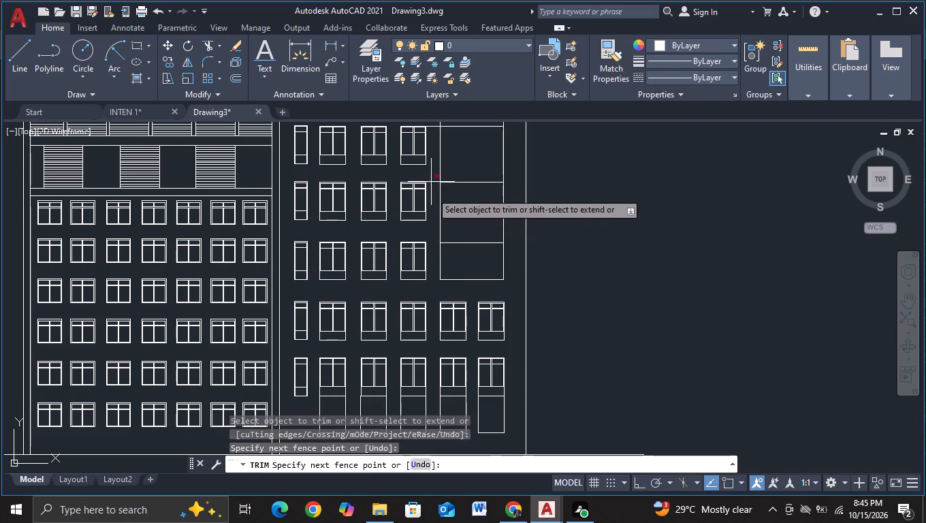
drag(431, 182, 431, 178)
middle_drag(431, 178, 453, 299)
drag(455, 260, 452, 243)
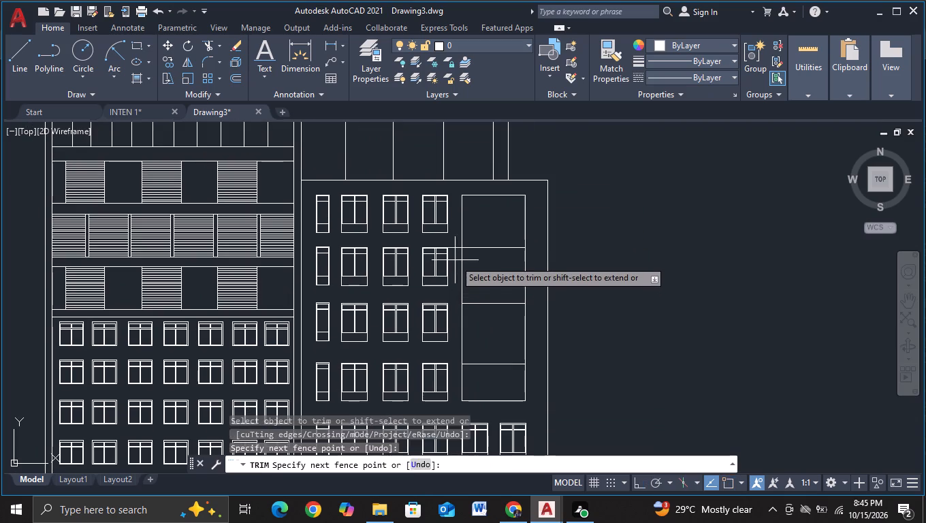
drag(452, 243, 452, 242)
click(452, 240)
scroll(452, 240, down, 1)
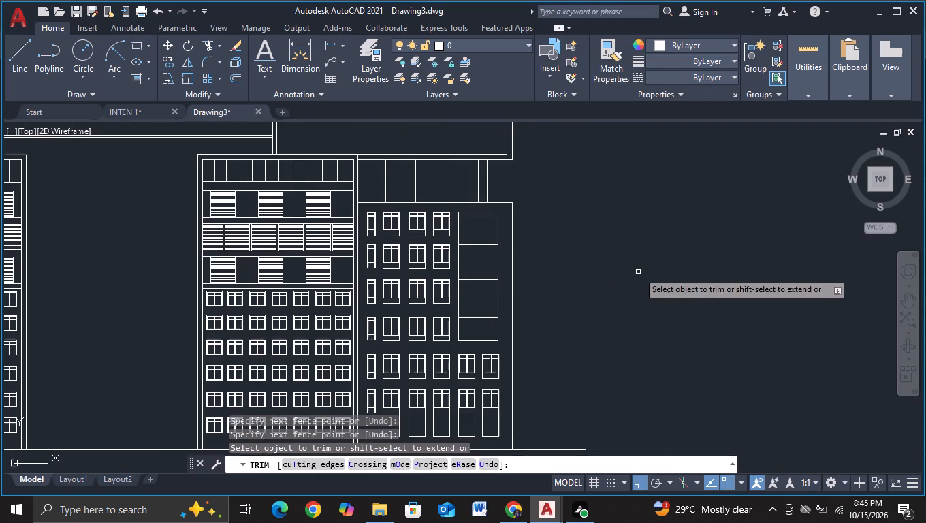
key(Escape)
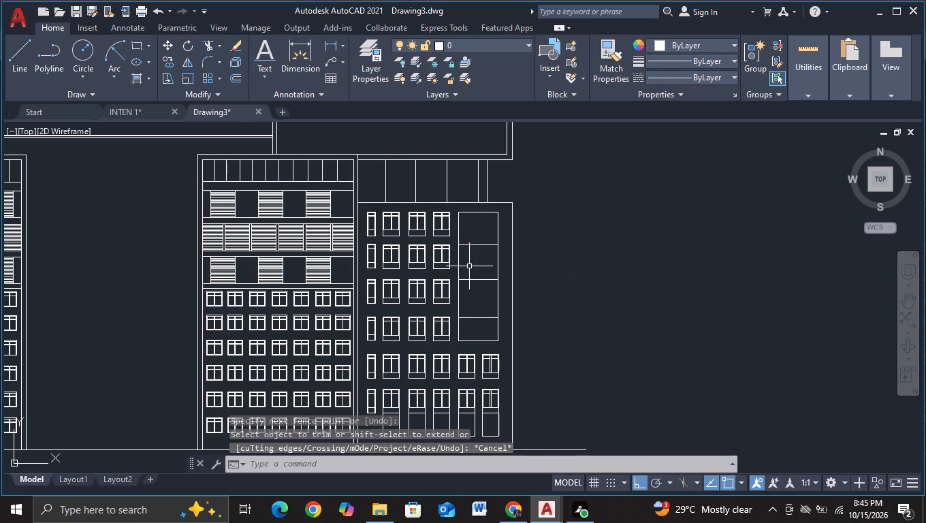
Draw a vertical line about 31.6 units long from the foot of the closely spaced pair's inner divider down past the tall panel's bottom edge.
click(15, 64)
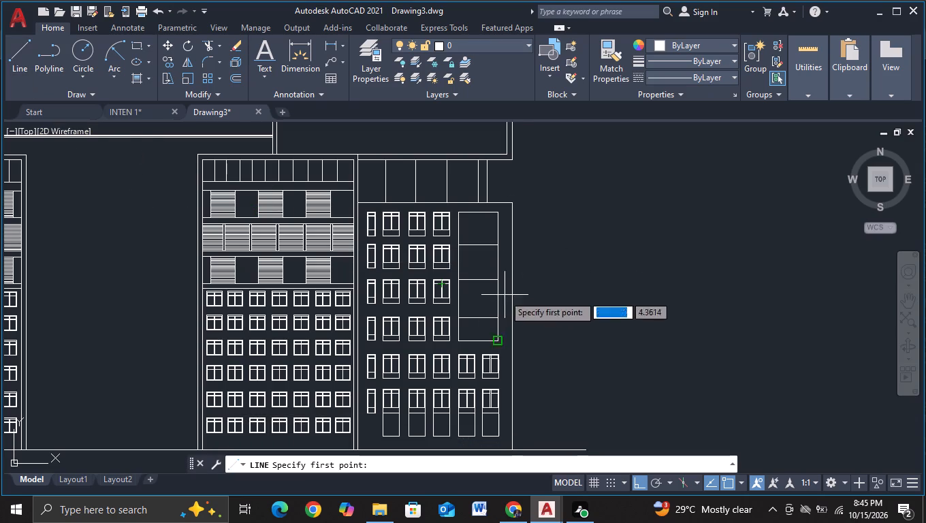
scroll(464, 248, up, 2)
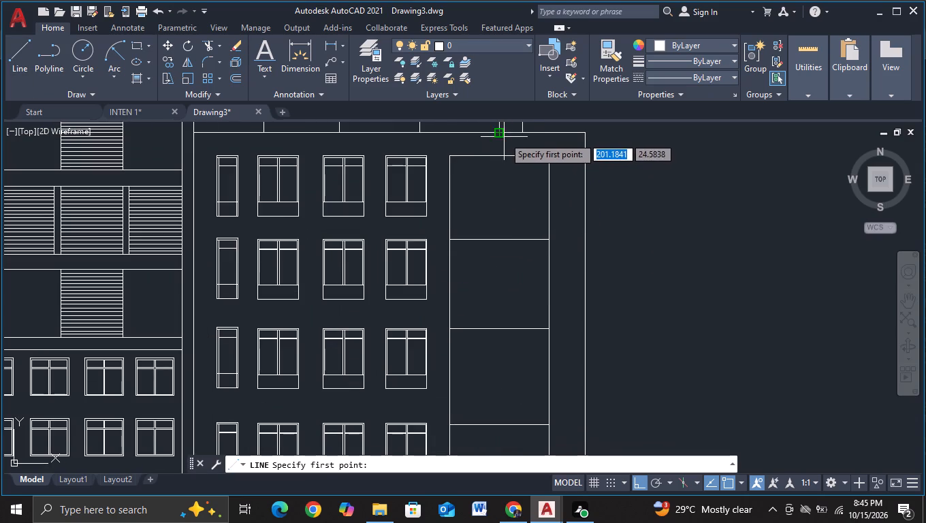
click(501, 136)
middle_drag(502, 315, 495, 225)
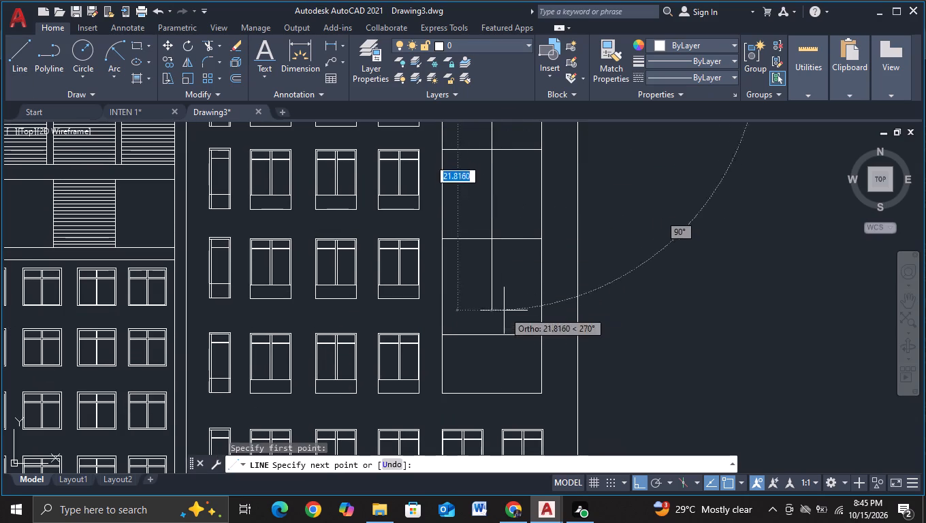
middle_drag(484, 362, 485, 325)
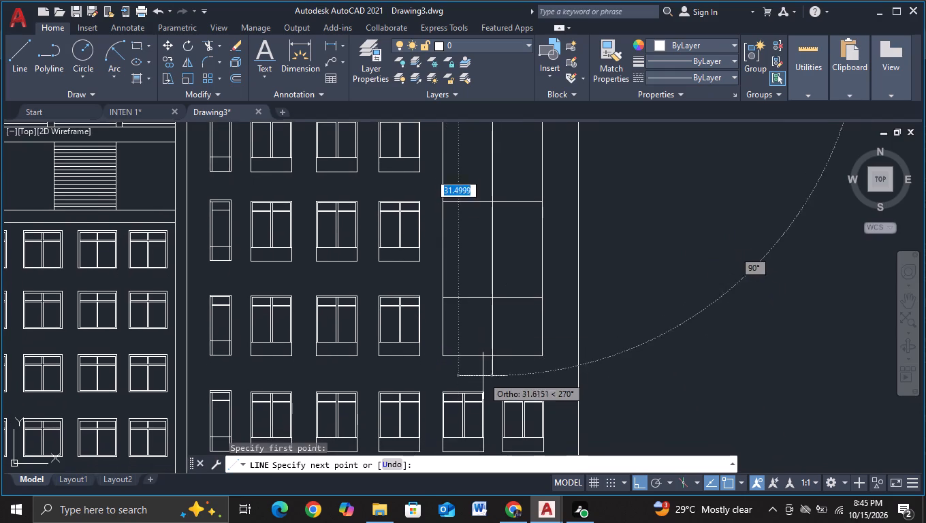
click(483, 375)
key(Escape)
Trim the vertical line's overhangs below the tall panel and between the panel's top edge and the wing's roof line.
click(206, 42)
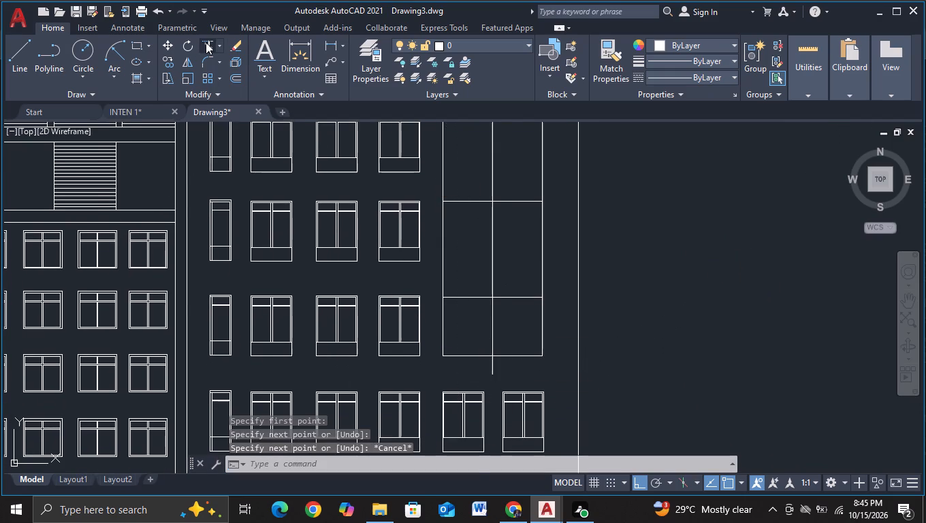
click(493, 367)
scroll(493, 367, down, 3)
scroll(494, 299, up, 2)
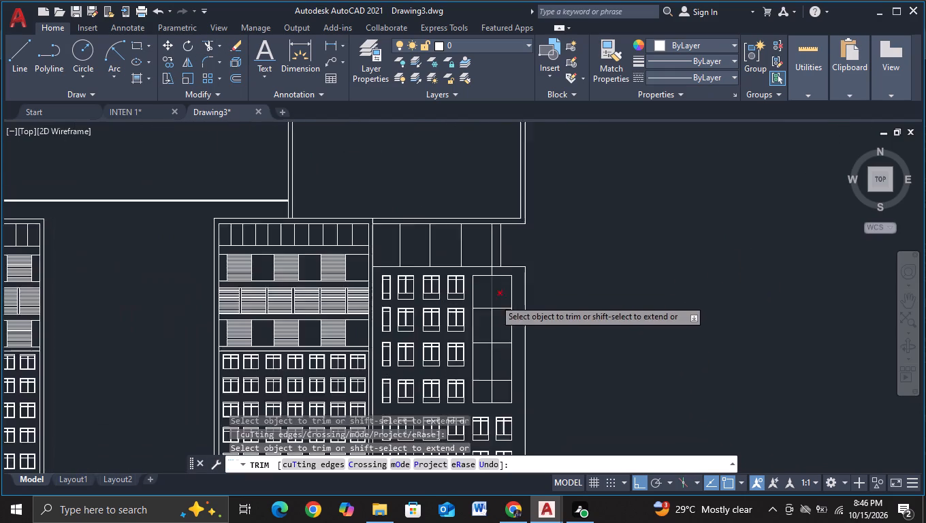
click(489, 259)
key(Escape)
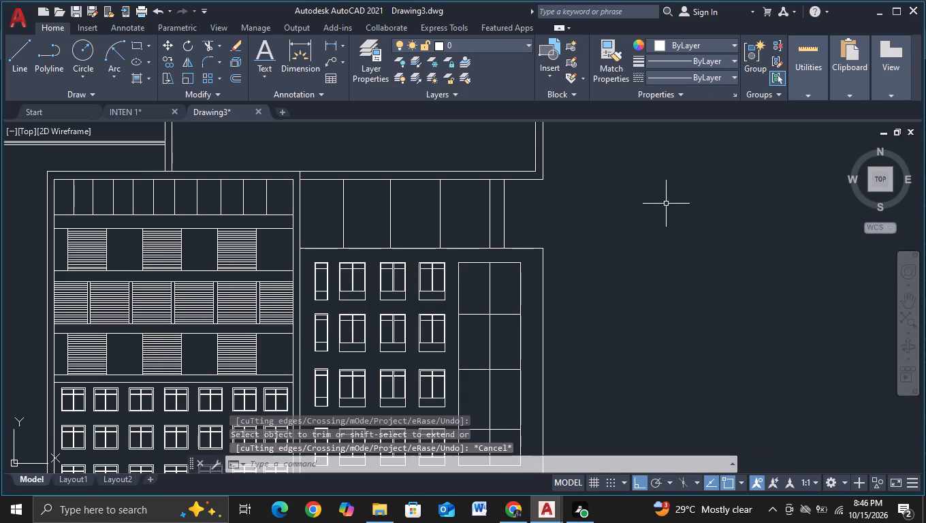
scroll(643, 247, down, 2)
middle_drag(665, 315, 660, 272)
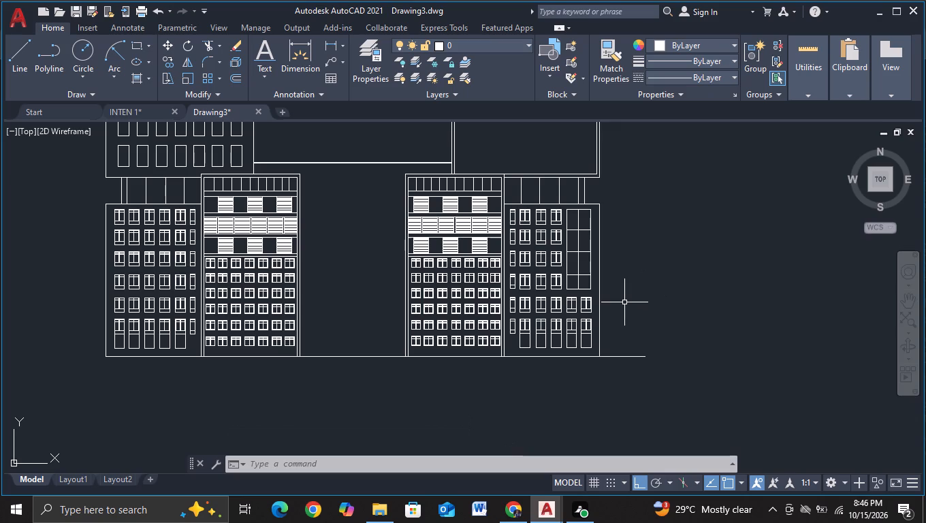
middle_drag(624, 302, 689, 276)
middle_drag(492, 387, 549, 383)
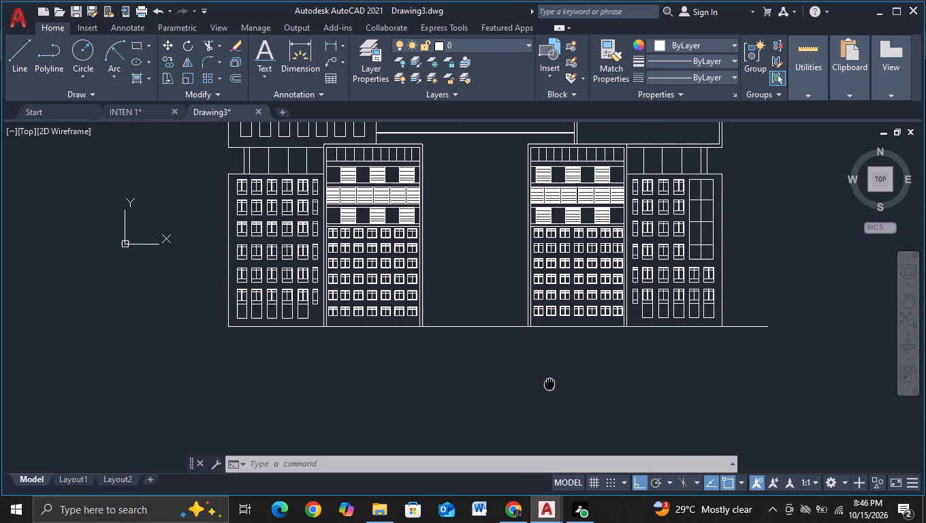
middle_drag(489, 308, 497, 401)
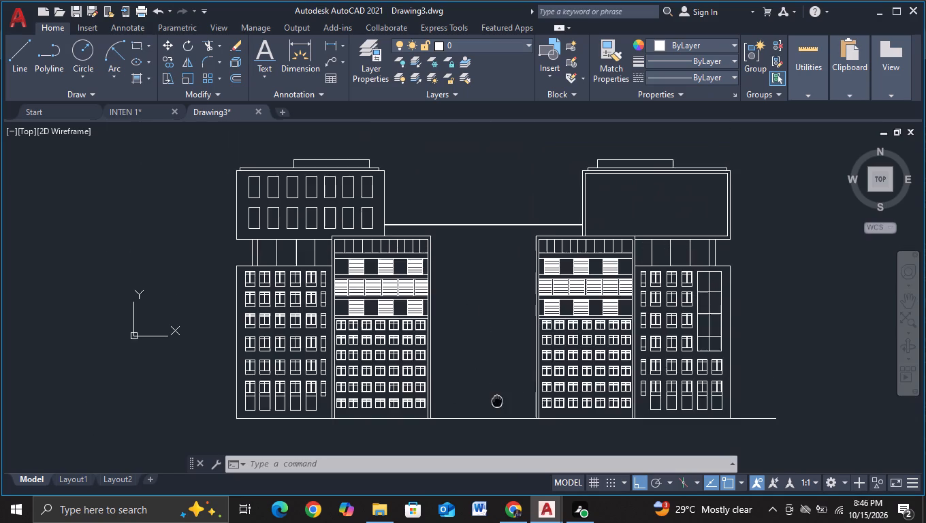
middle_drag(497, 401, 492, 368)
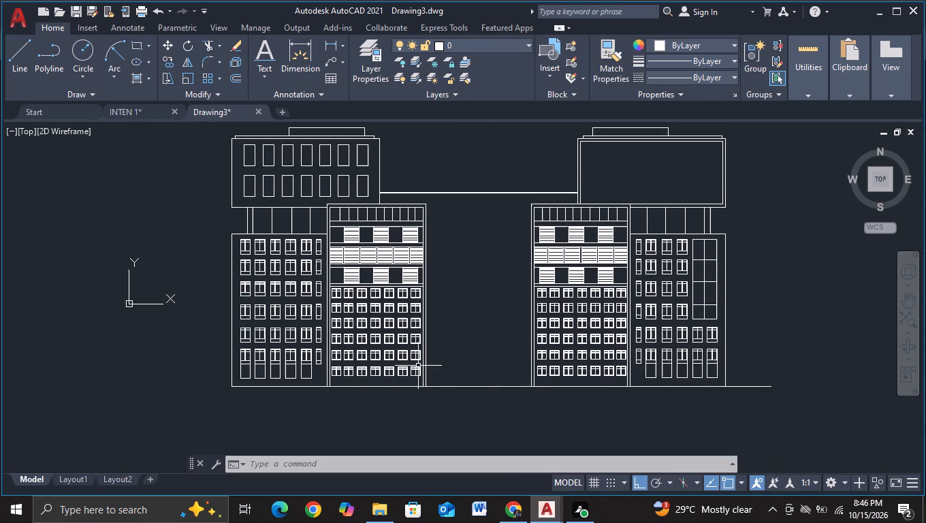
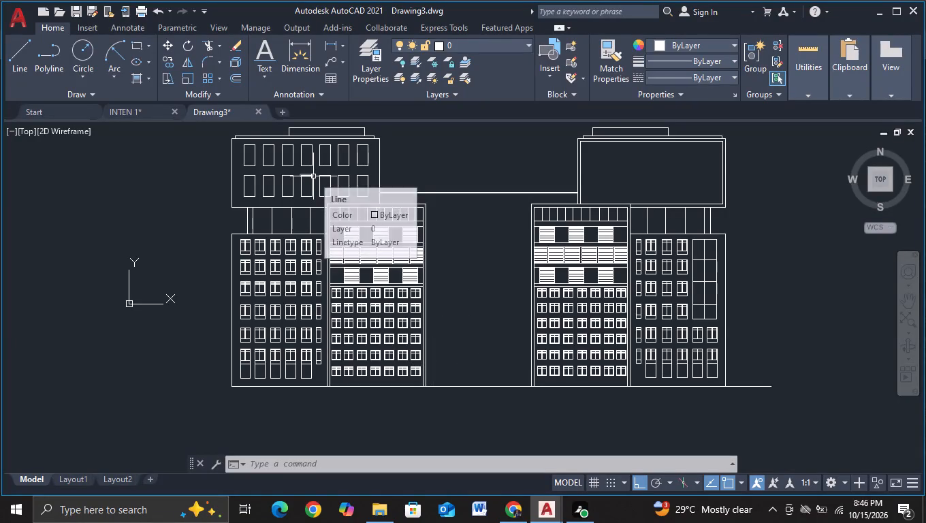
Draw a vertical line just inside the left tower's inner edge, from above the connecting roof lines down past the ground line.
click(27, 68)
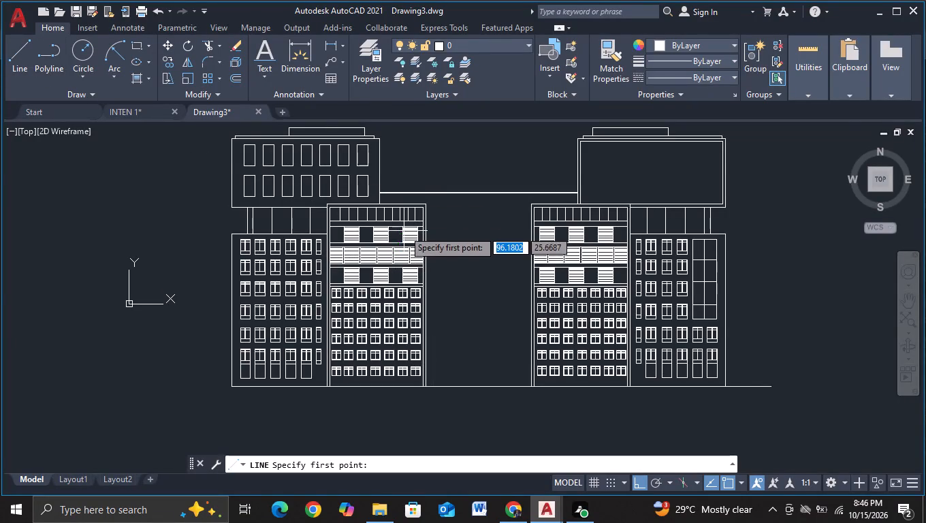
scroll(404, 230, up, 2)
scroll(492, 202, down, 1)
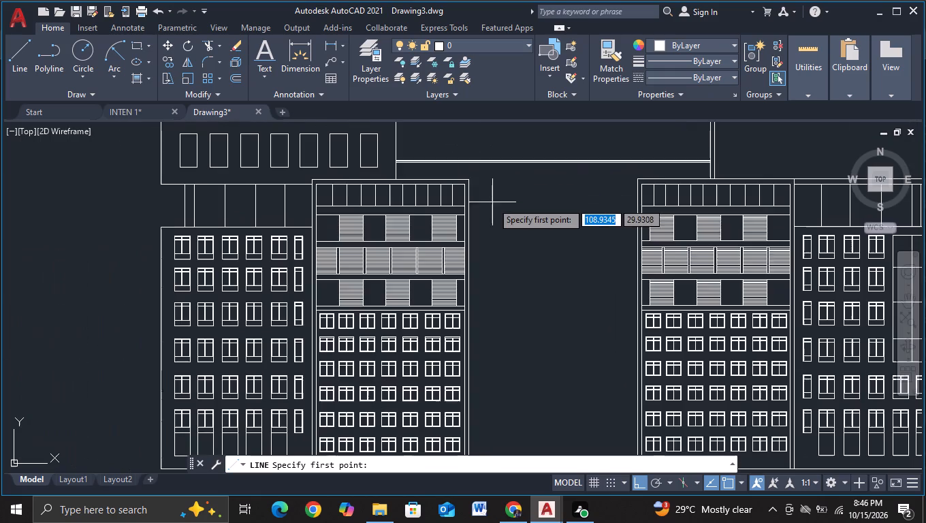
click(477, 145)
middle_drag(498, 302, 490, 200)
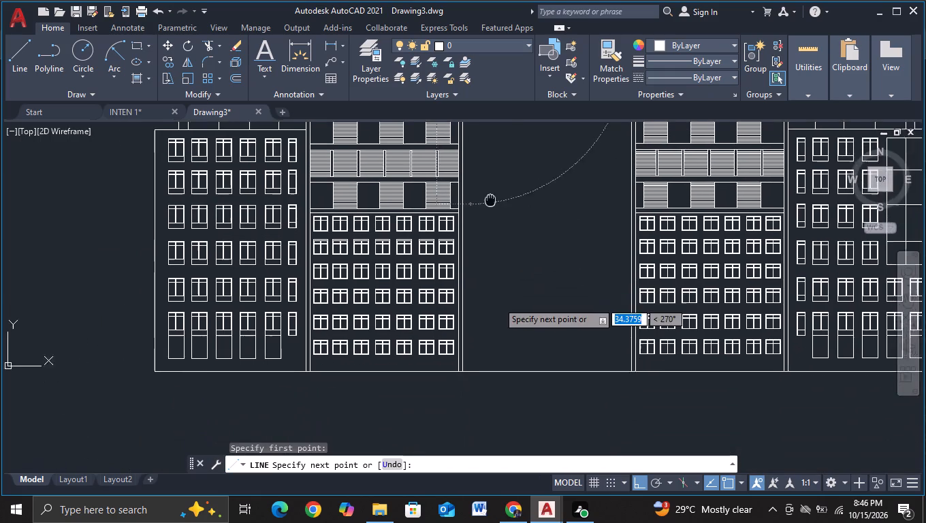
click(481, 399)
key(Escape)
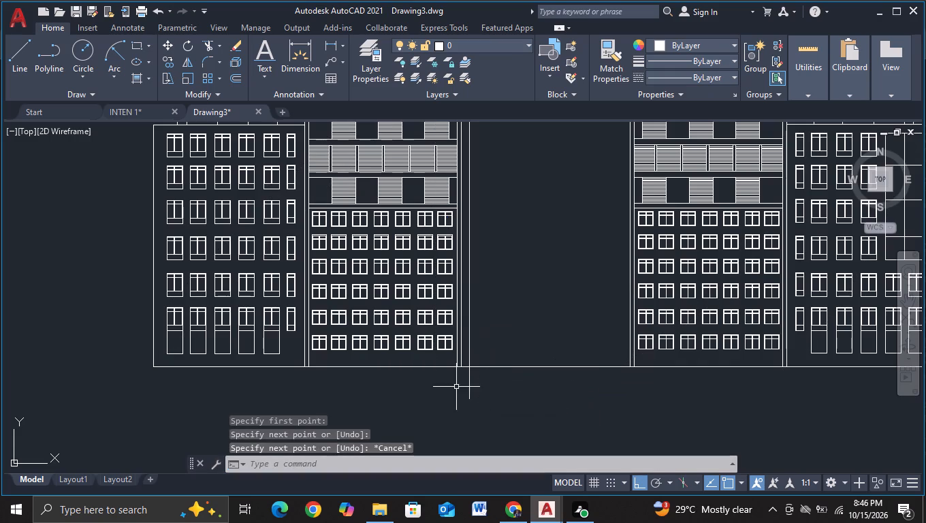
Draw a matching vertical line beside the right tower's inner edge, from above the connecting roof lines down past the ground line.
click(18, 57)
scroll(545, 201, down, 1)
middle_drag(545, 201, 421, 343)
scroll(452, 300, up, 2)
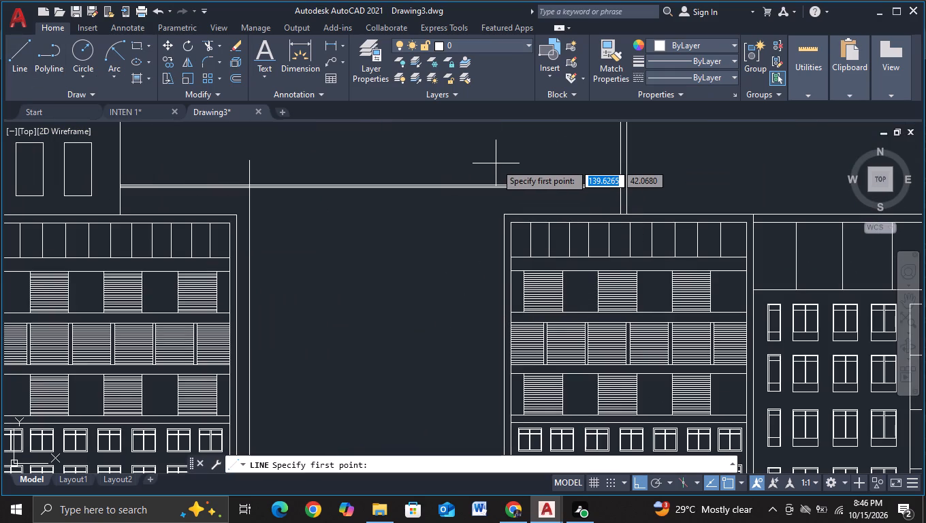
click(491, 165)
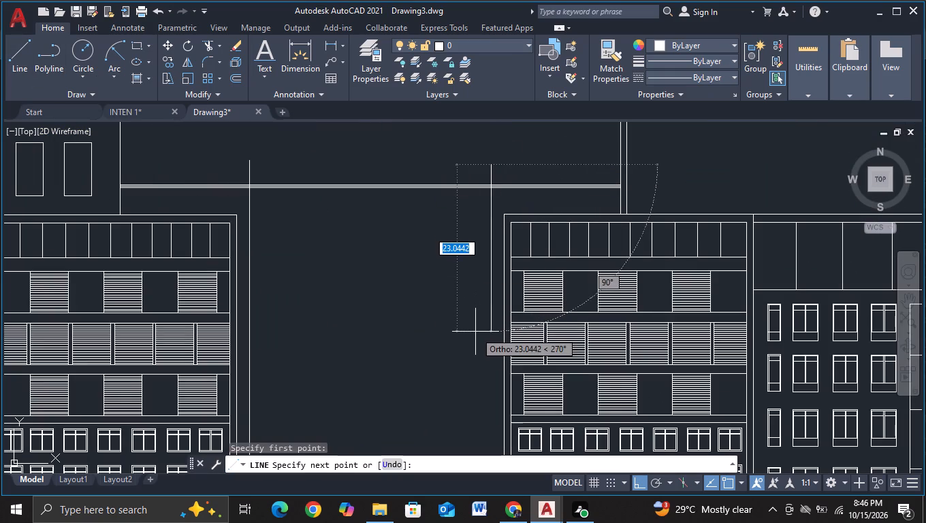
scroll(475, 332, down, 2)
drag(464, 351, 459, 206)
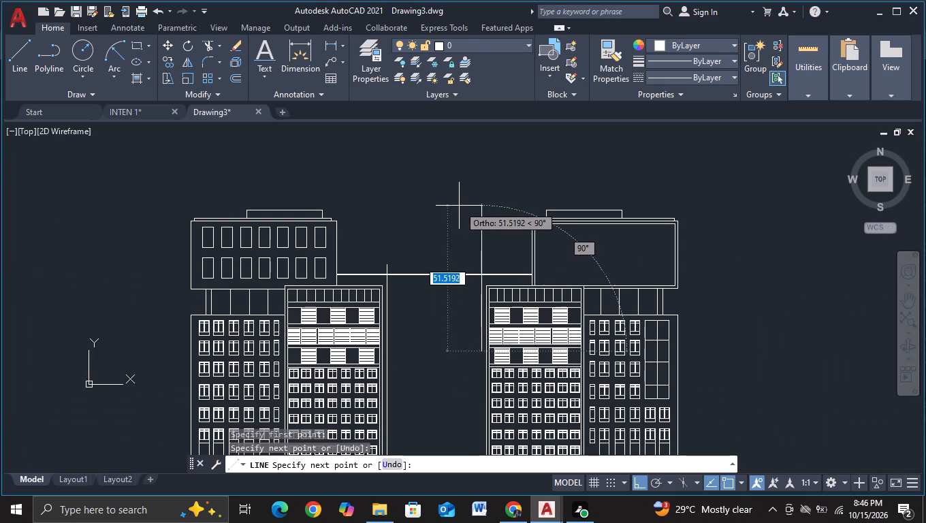
middle_drag(451, 242, 453, 158)
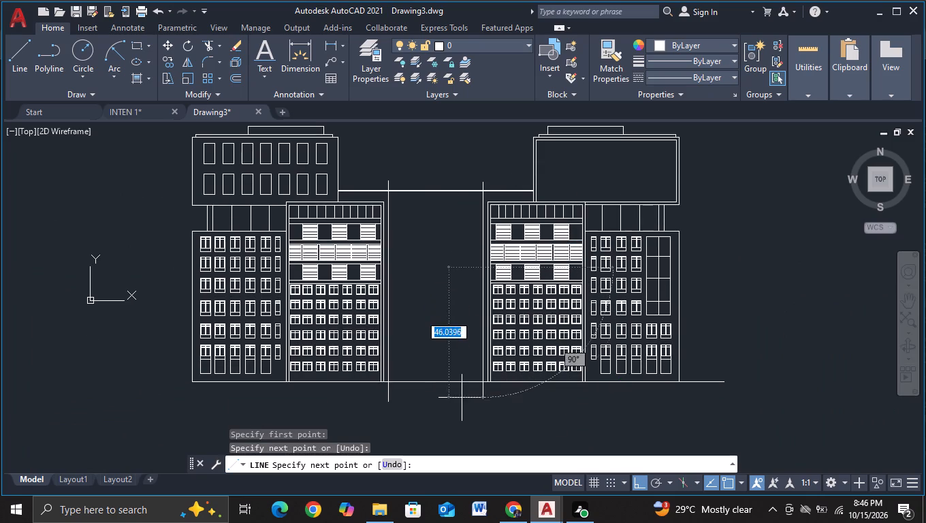
click(466, 415)
key(Escape)
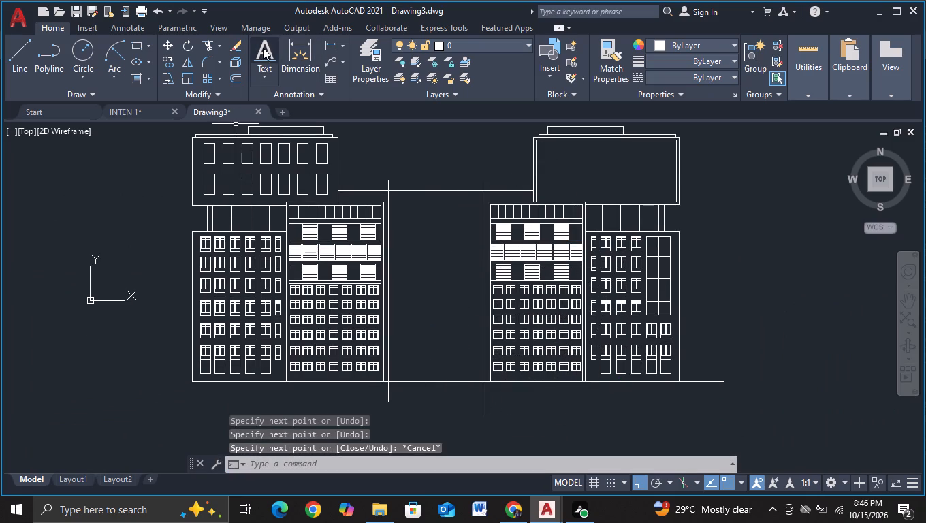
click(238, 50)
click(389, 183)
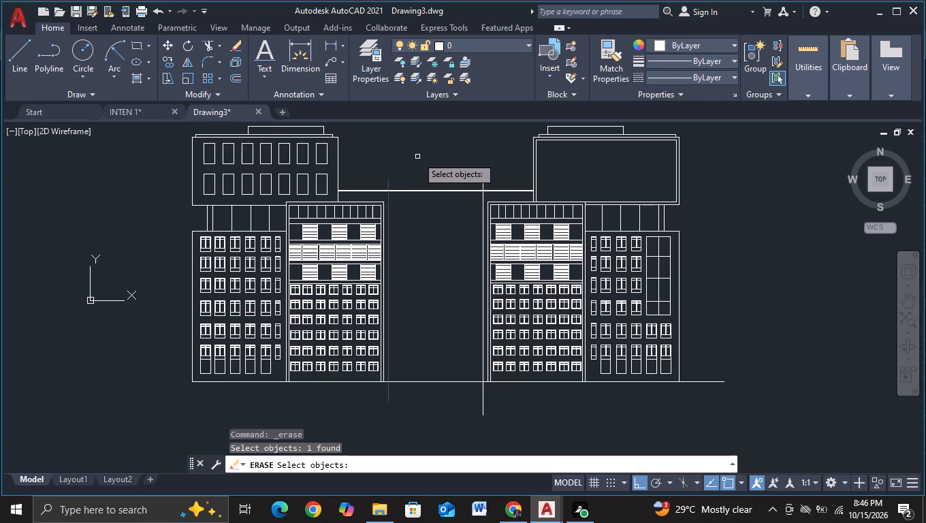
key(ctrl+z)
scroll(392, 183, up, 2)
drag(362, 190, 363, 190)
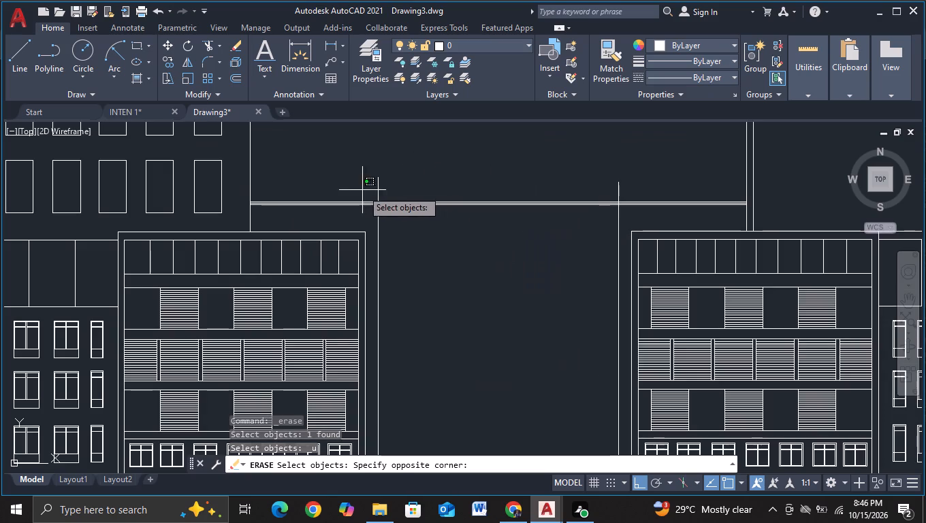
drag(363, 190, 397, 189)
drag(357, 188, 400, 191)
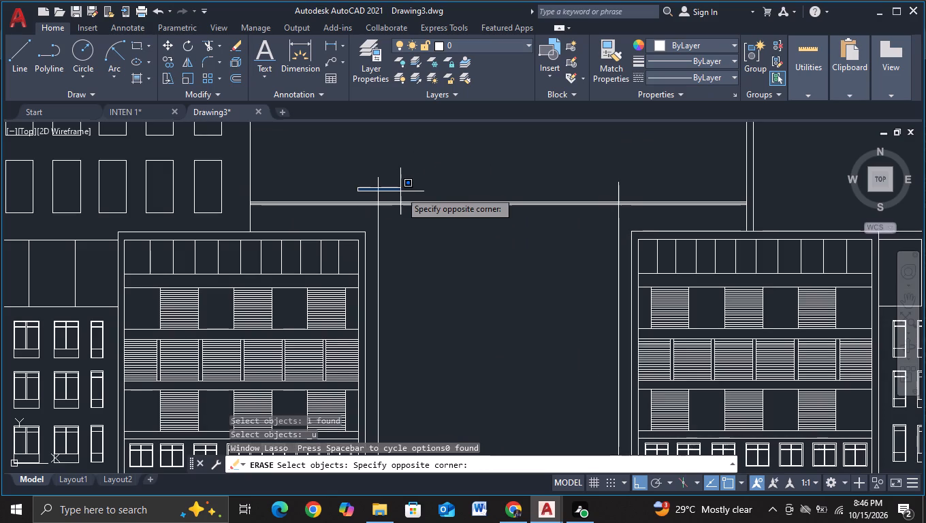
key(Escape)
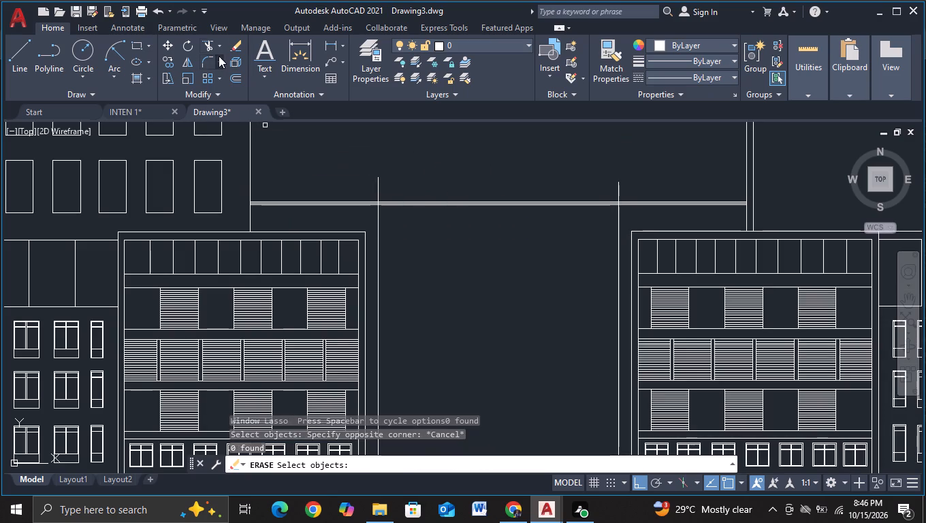
Trim the upper ends of both new vertical lines that project above the connecting roof lines.
click(209, 42)
drag(364, 184, 408, 191)
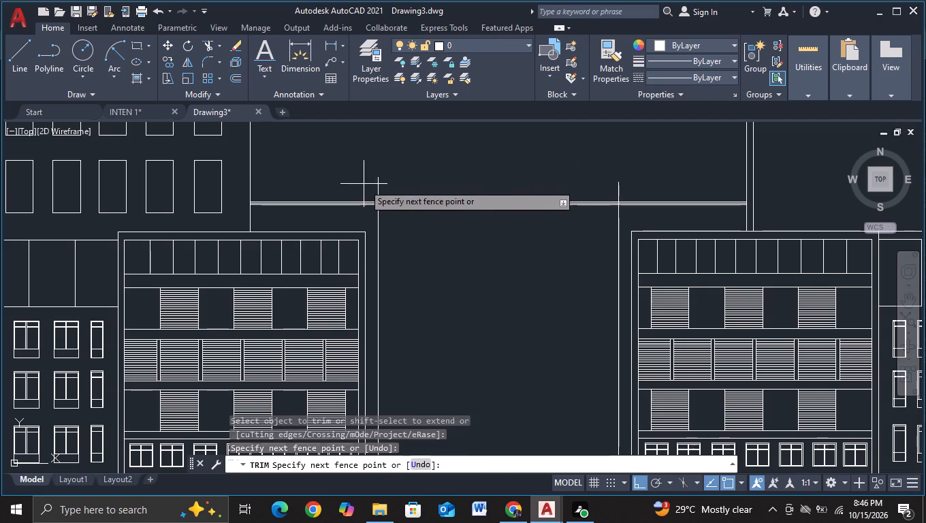
drag(408, 191, 413, 191)
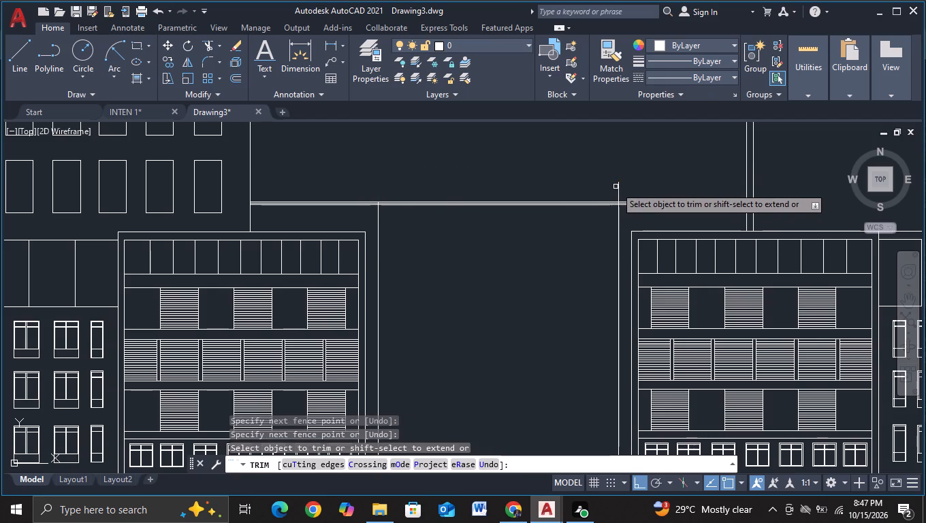
click(618, 187)
Trim the short pieces of both vertical lines lying between the three horizontal roof lines.
scroll(423, 248, up, 3)
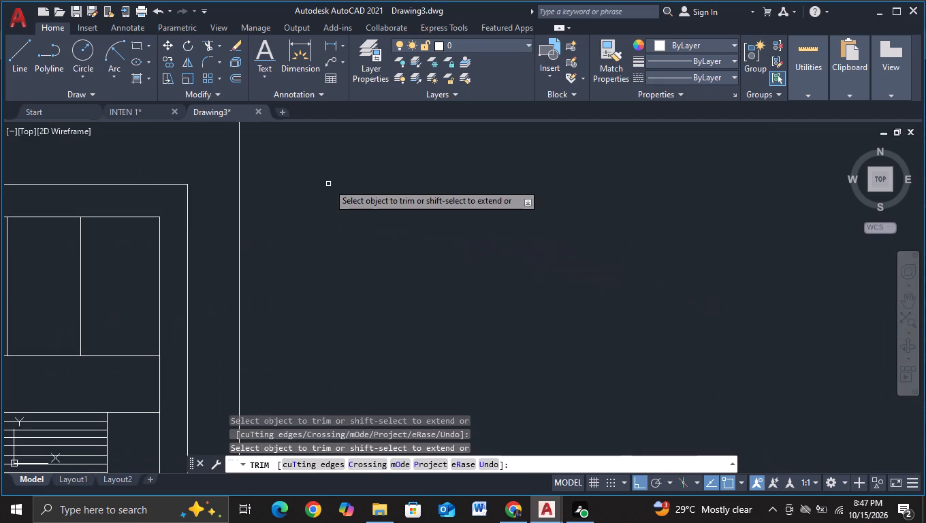
middle_drag(328, 181, 408, 294)
scroll(337, 203, up, 2)
middle_drag(300, 191, 338, 258)
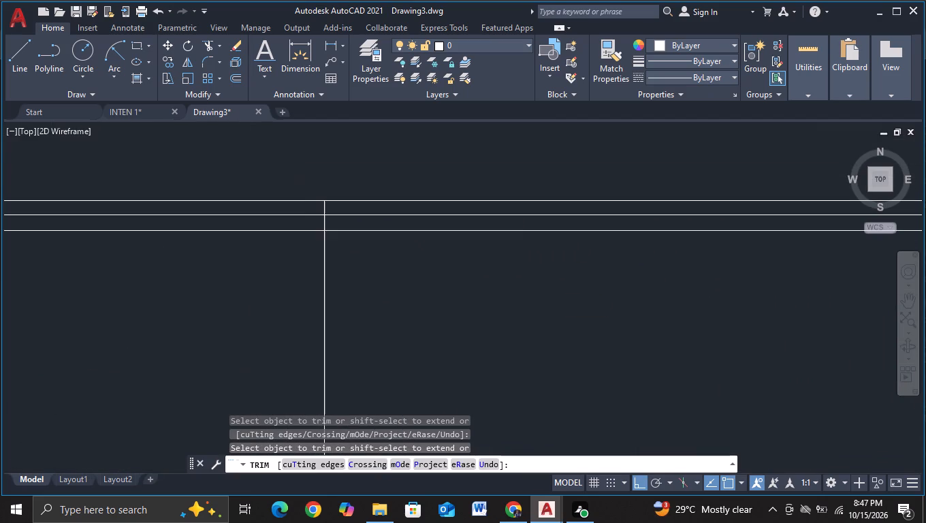
click(324, 225)
click(325, 203)
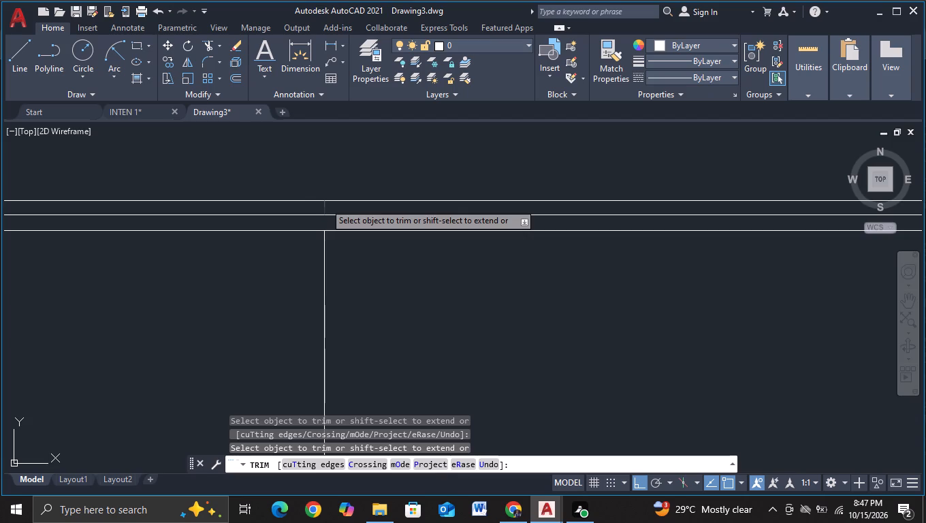
scroll(497, 323, down, 2)
middle_drag(558, 327, 25, 262)
middle_drag(474, 269, 208, 266)
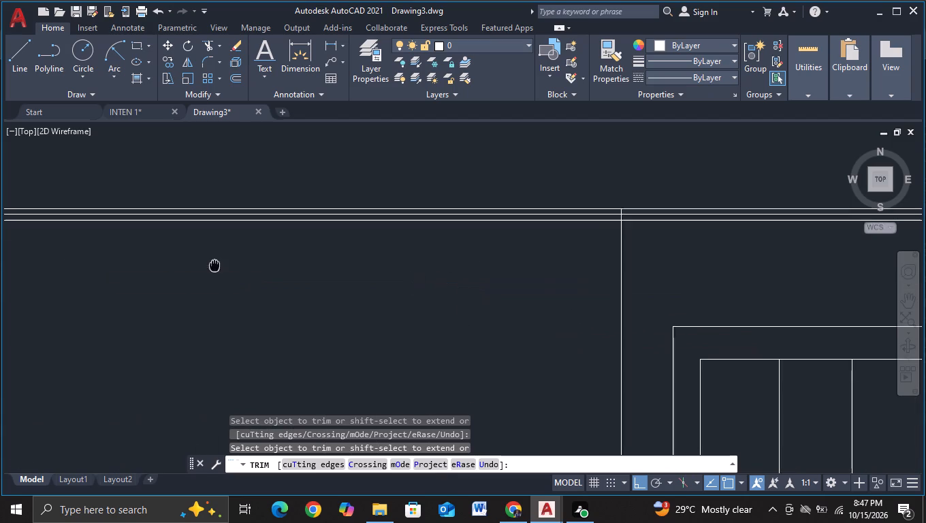
middle_drag(208, 266, 208, 265)
scroll(614, 214, up, 2)
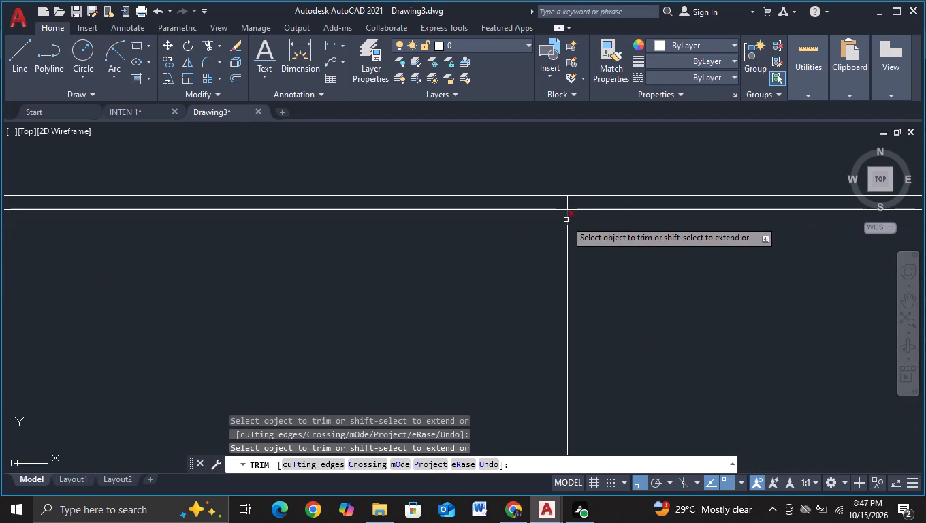
click(566, 220)
click(568, 202)
Trim the lower ends of both vertical lines that extend below the ground line.
scroll(490, 281, down, 2)
scroll(456, 332, down, 2)
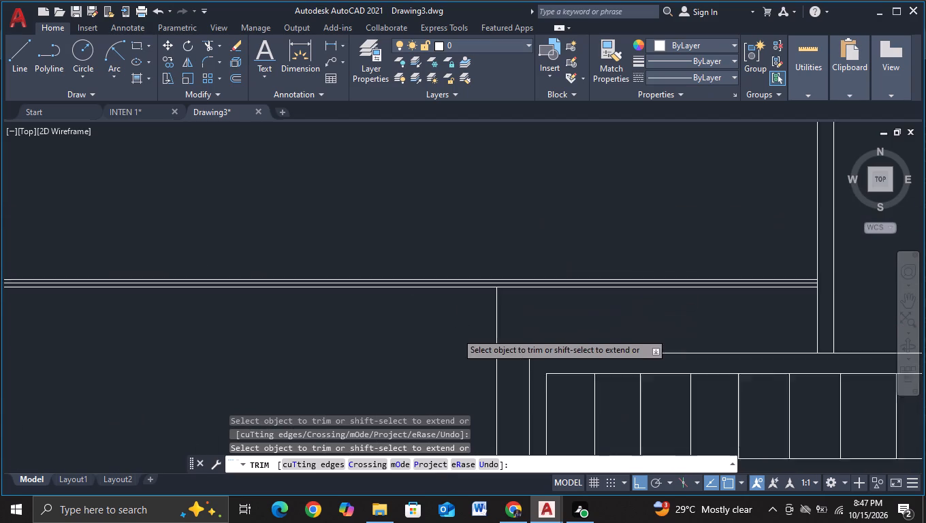
scroll(430, 348, down, 2)
middle_drag(399, 389, 404, 156)
middle_drag(353, 336, 352, 283)
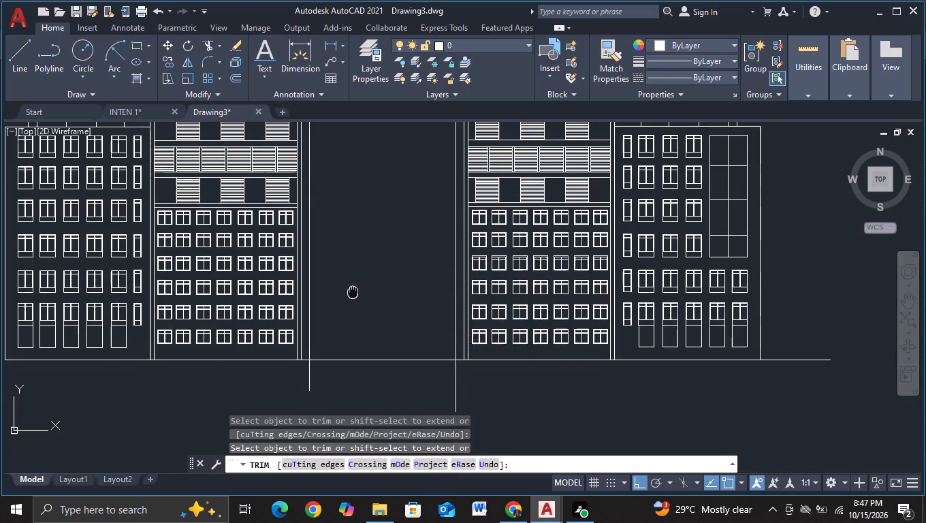
middle_drag(352, 283, 353, 238)
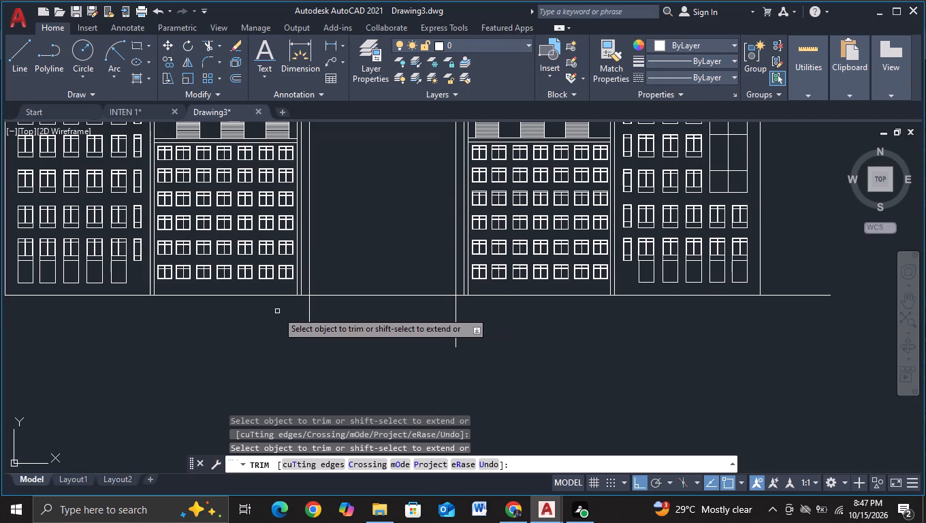
drag(277, 311, 473, 314)
scroll(401, 347, down, 2)
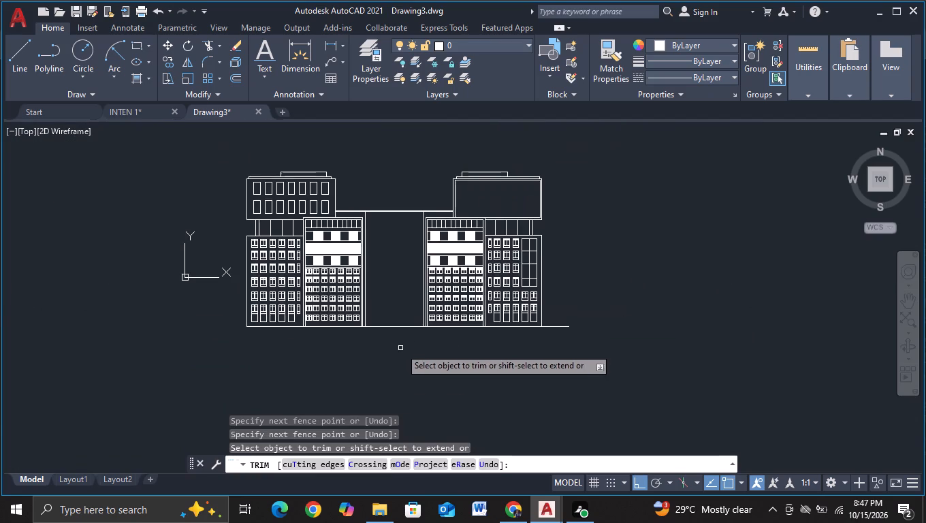
middle_drag(389, 355, 414, 332)
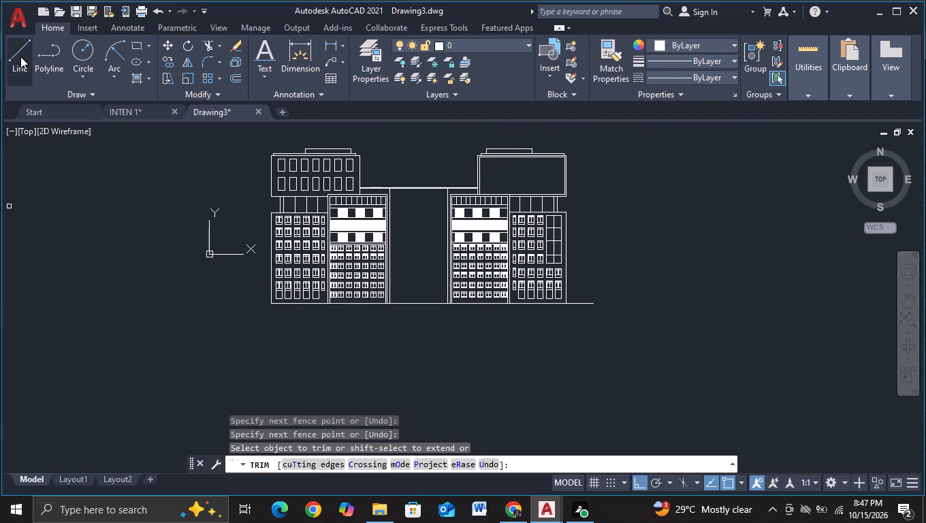
Draw a horizontal line between the two towers, level with the bottom edge of their upper louvred window row.
click(20, 57)
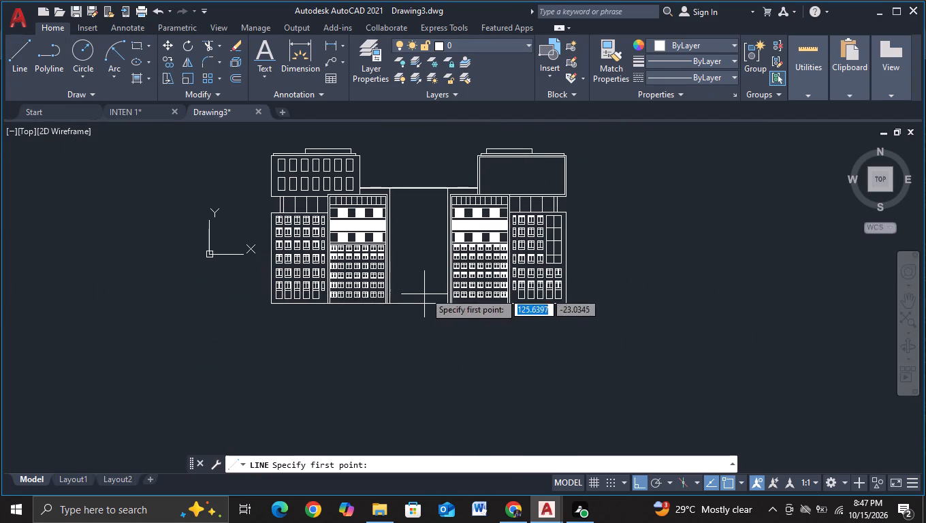
scroll(407, 221, up, 3)
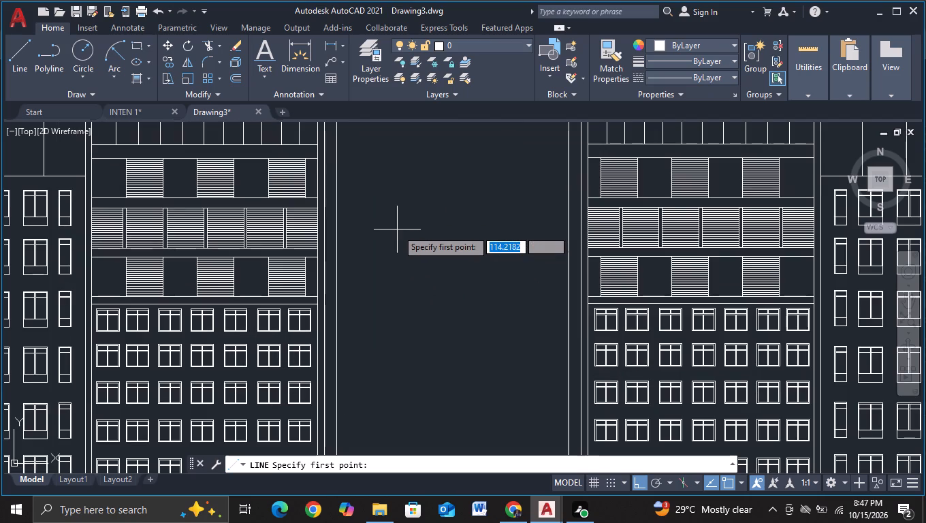
click(317, 199)
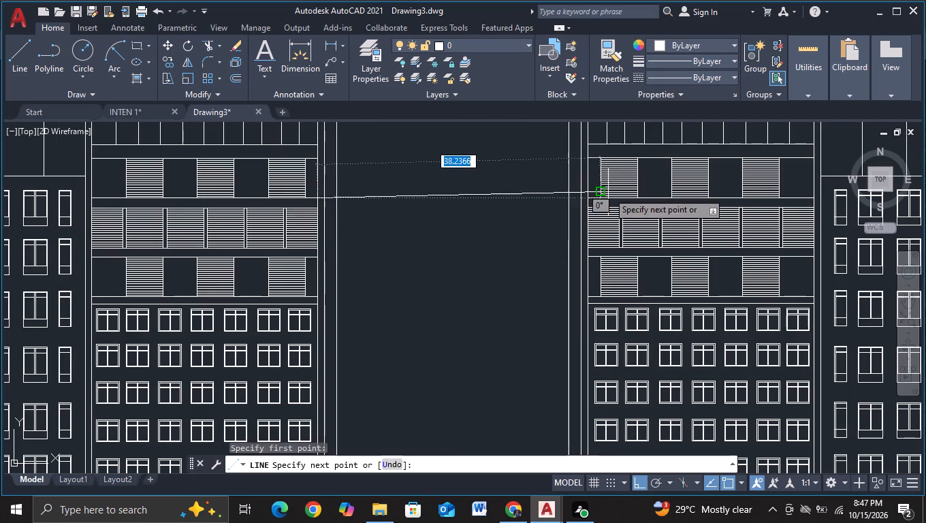
click(585, 199)
key(Escape)
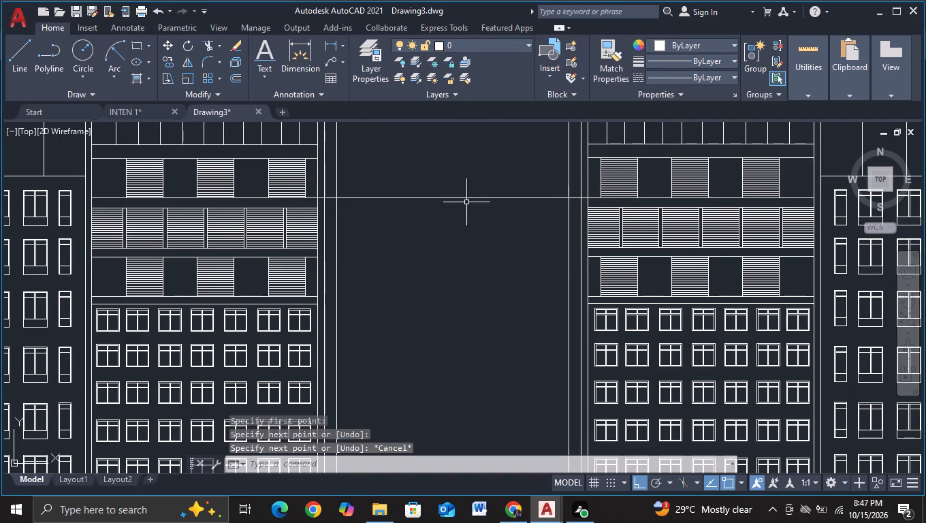
Draw a second horizontal line between the towers, level with the top of their continuous louvred band.
click(9, 59)
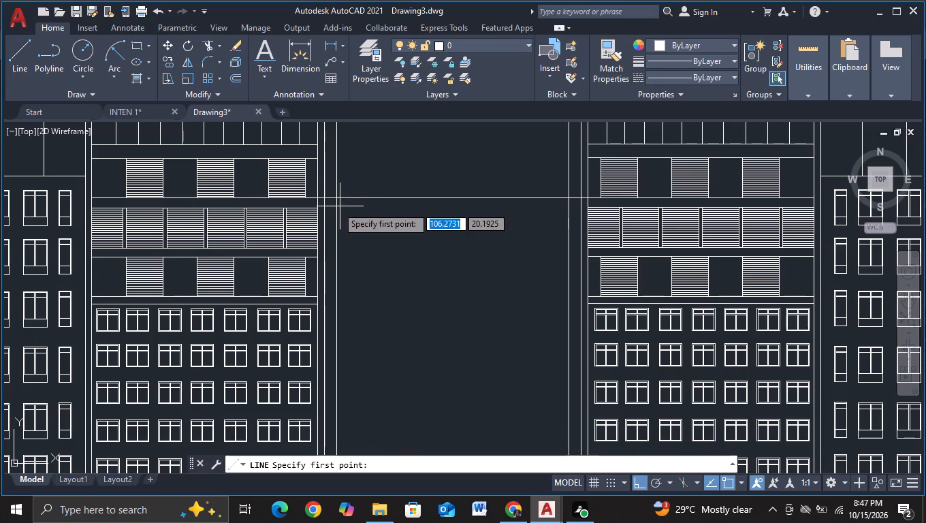
click(315, 206)
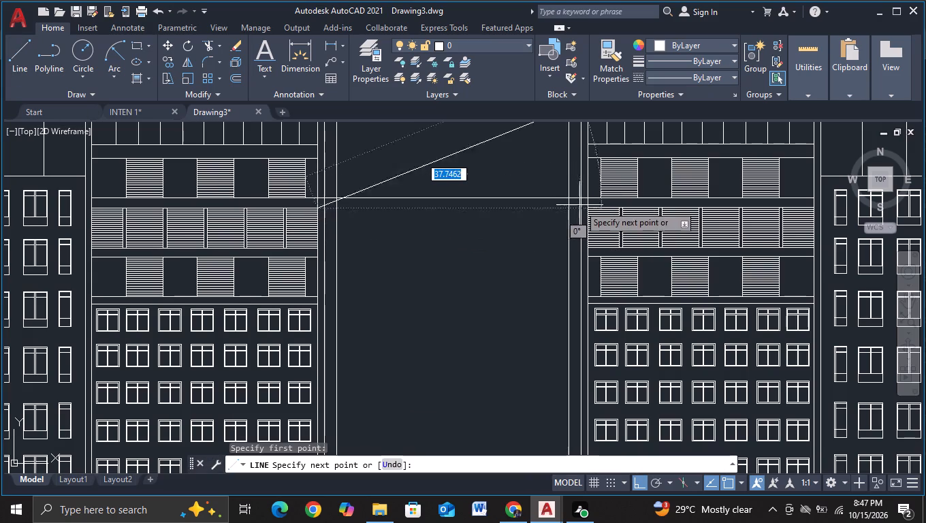
click(584, 208)
key(Escape)
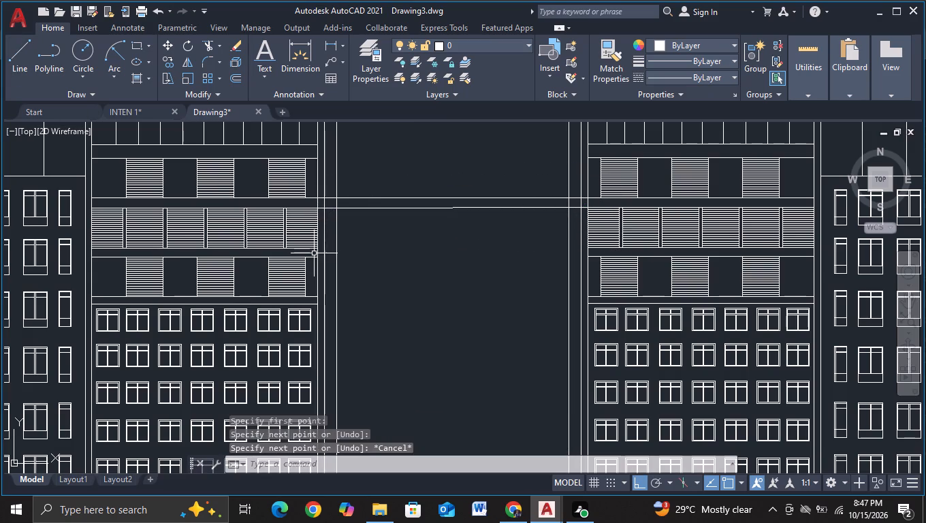
Trim the ends of both horizontal floor lines that extend past the central section's left vertical edge toward the left tower.
scroll(424, 249, up, 2)
middle_drag(439, 247, 466, 358)
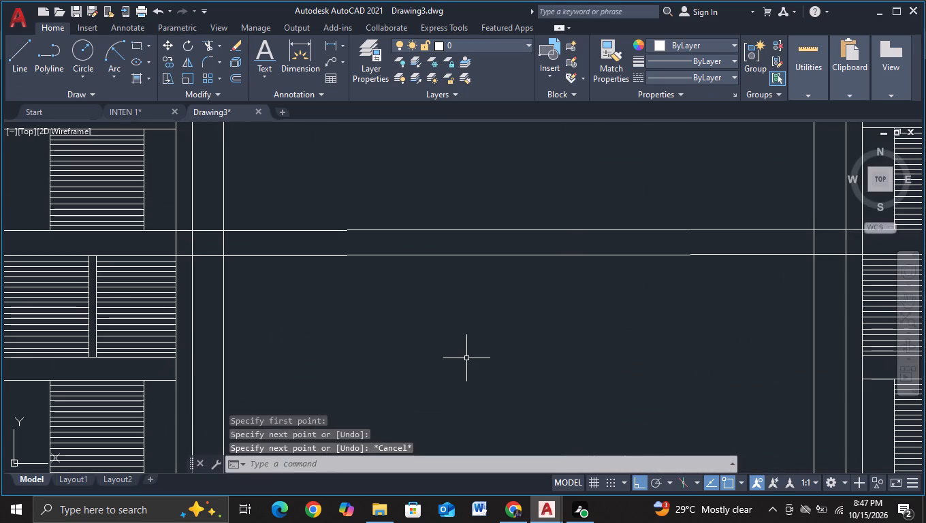
scroll(466, 358, down, 2)
scroll(396, 334, up, 1)
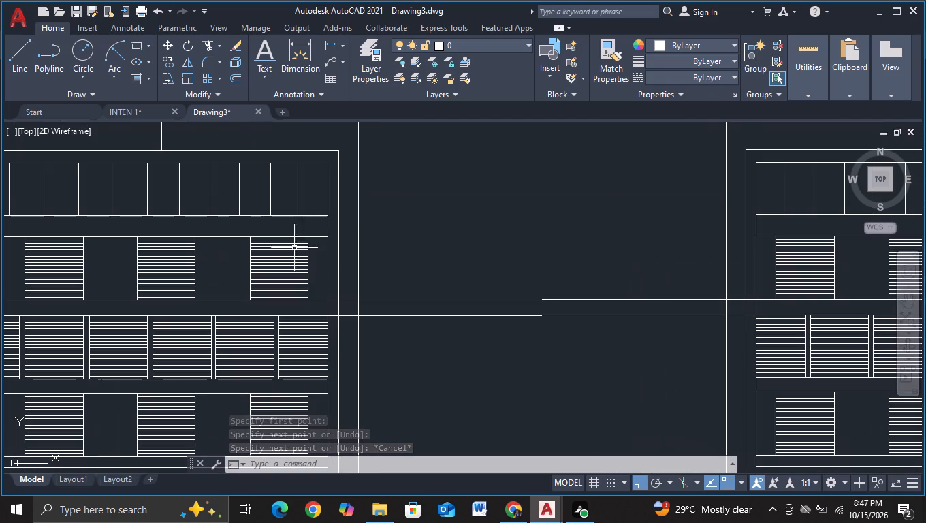
click(204, 46)
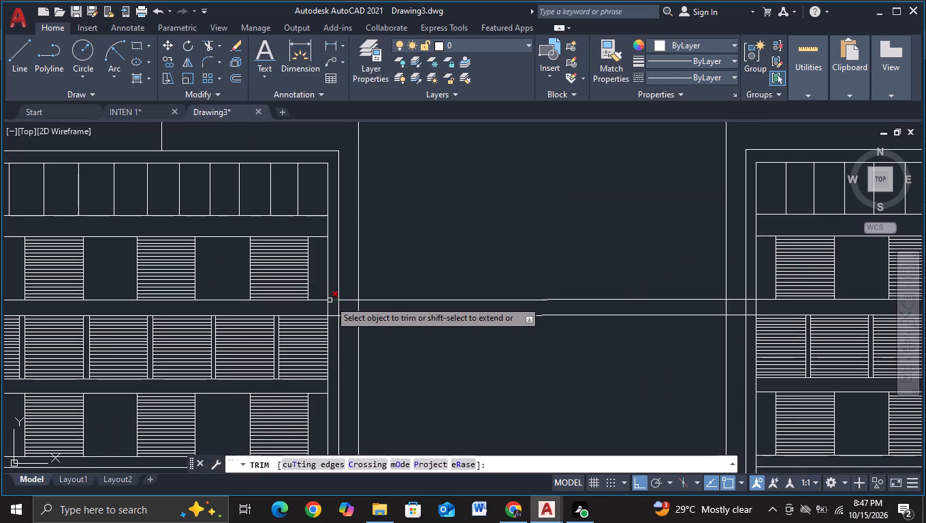
drag(330, 300, 332, 322)
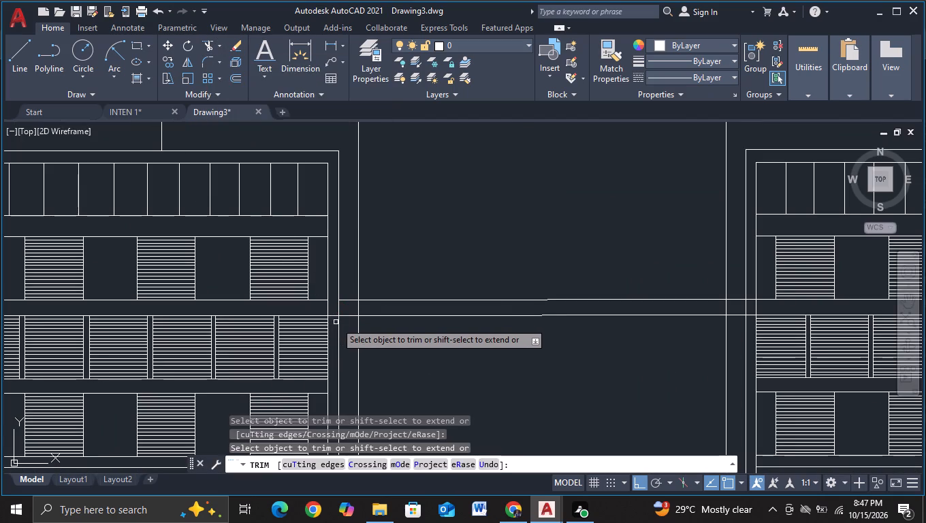
drag(333, 321, 333, 308)
drag(347, 332, 350, 300)
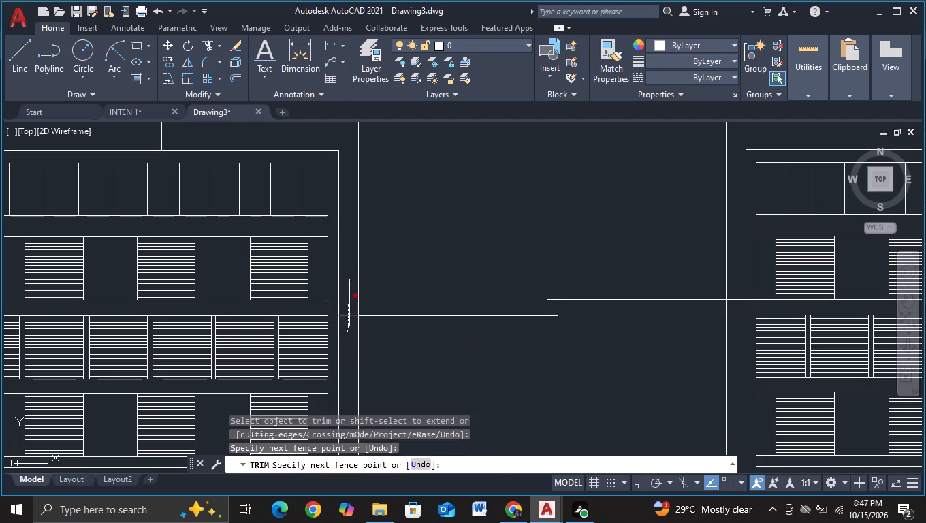
drag(350, 300, 350, 299)
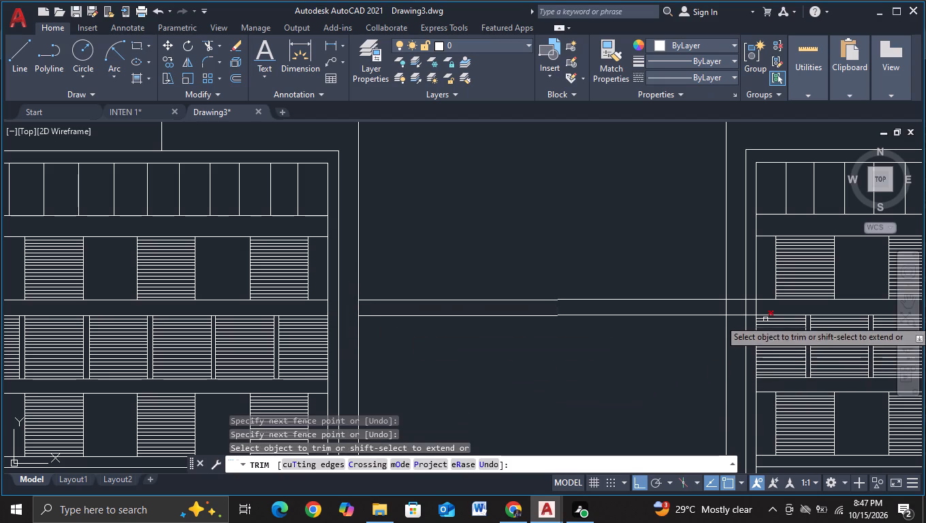
Trim the ends of both horizontal floor lines that extend past the central section's right vertical edge toward the right tower.
drag(733, 290, 733, 330)
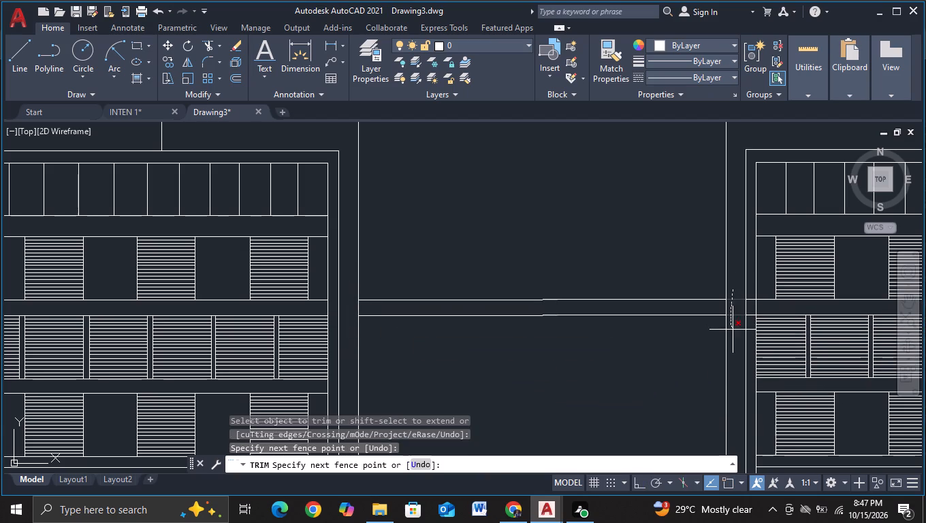
drag(733, 330, 733, 330)
drag(751, 294, 751, 302)
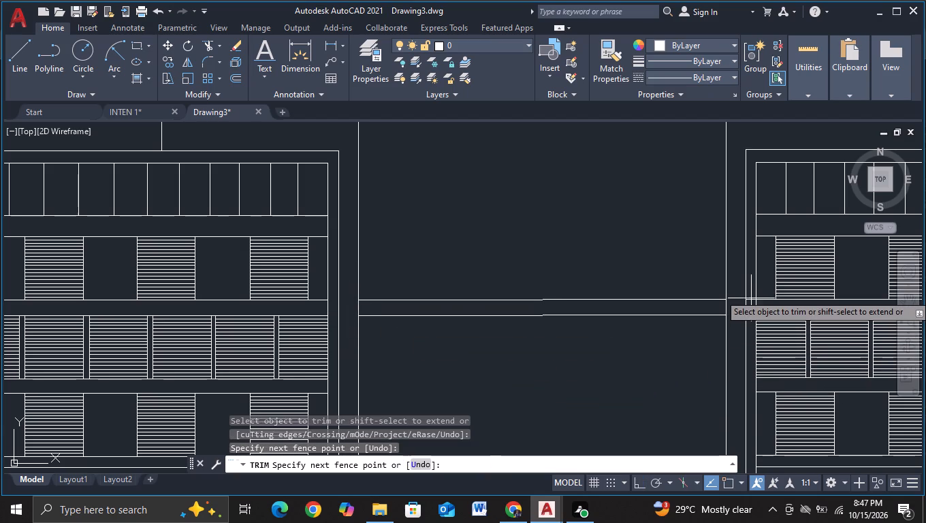
drag(751, 302, 751, 322)
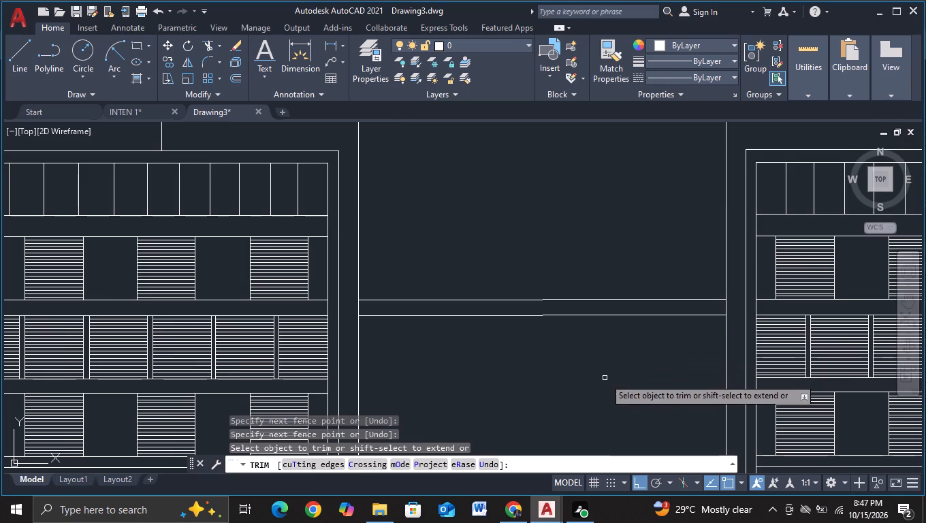
scroll(604, 378, down, 1)
middle_drag(603, 398, 556, 274)
scroll(592, 353, down, 1)
key(Escape)
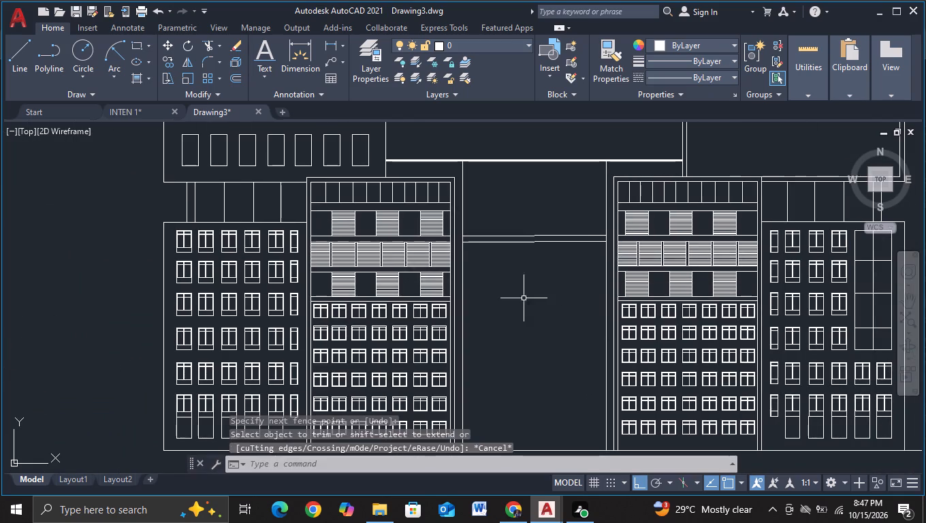
Draw a true horizontal line about 33.47 units long between the vertical edges, starting from the upper floor line's left end.
scroll(523, 298, up, 2)
click(13, 62)
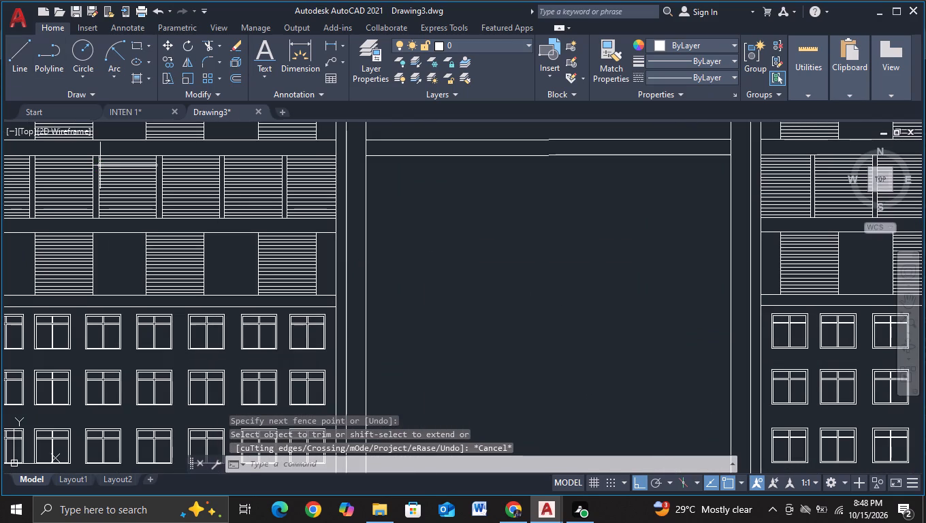
middle_drag(456, 197, 477, 290)
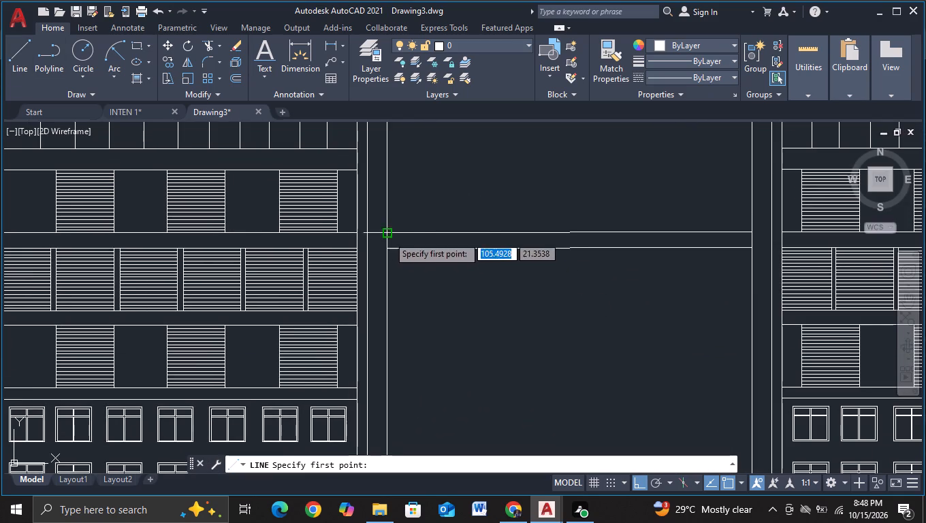
click(388, 236)
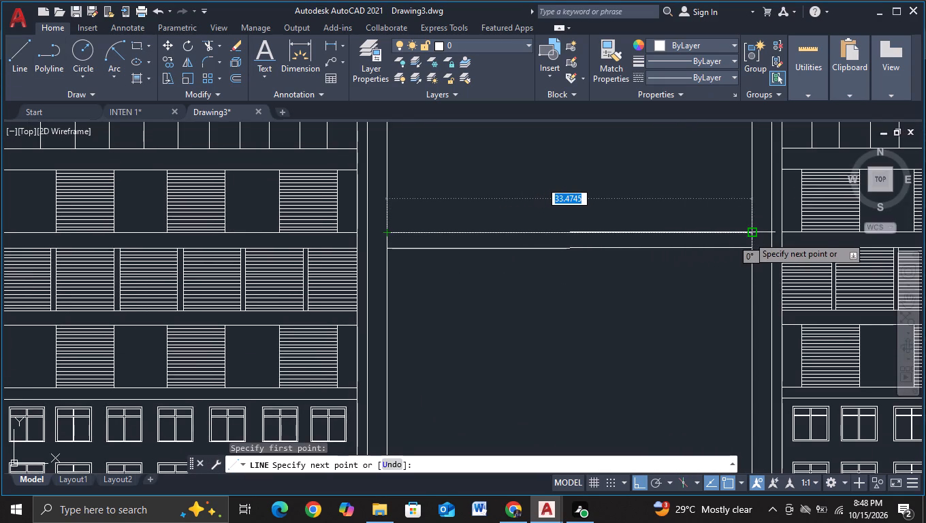
click(754, 236)
key(Escape)
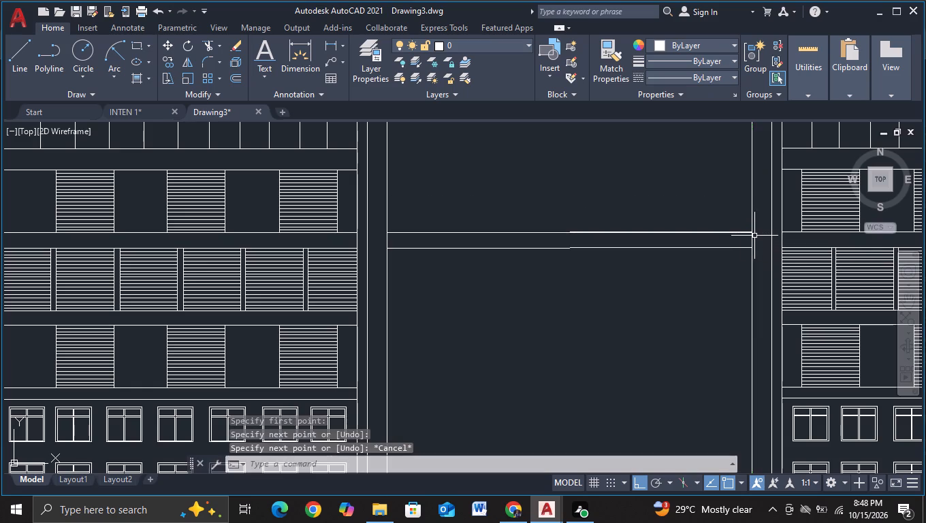
Trim away the slightly slanted original upper floor line lying over the new horizontal one.
scroll(654, 236, up, 3)
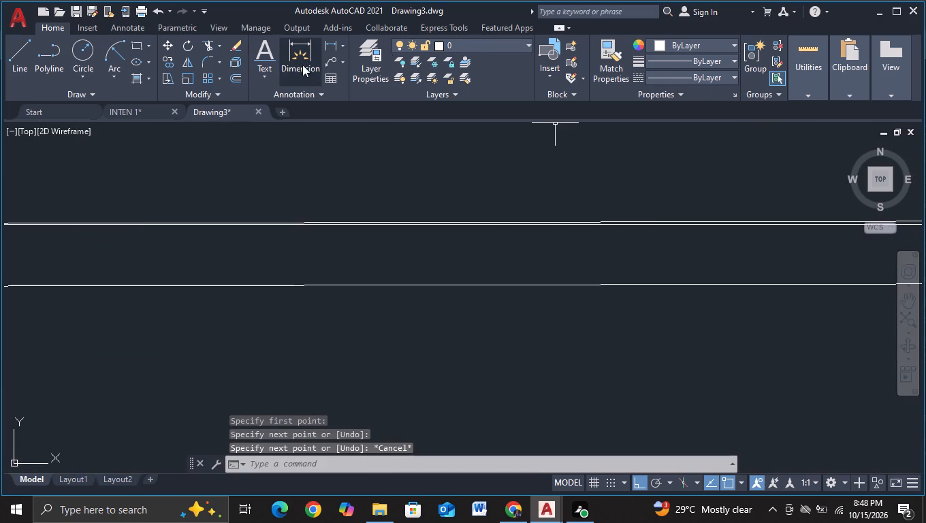
click(204, 42)
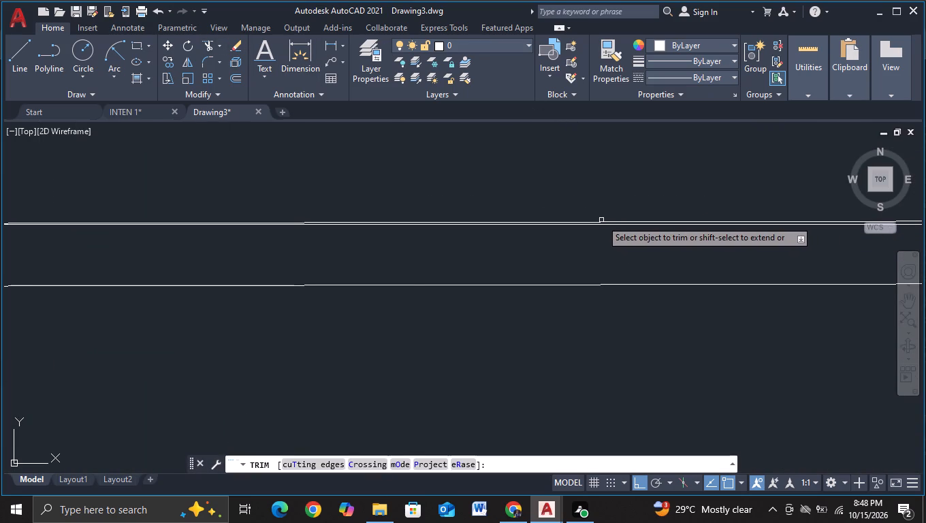
scroll(601, 220, up, 1)
click(601, 224)
scroll(601, 224, down, 2)
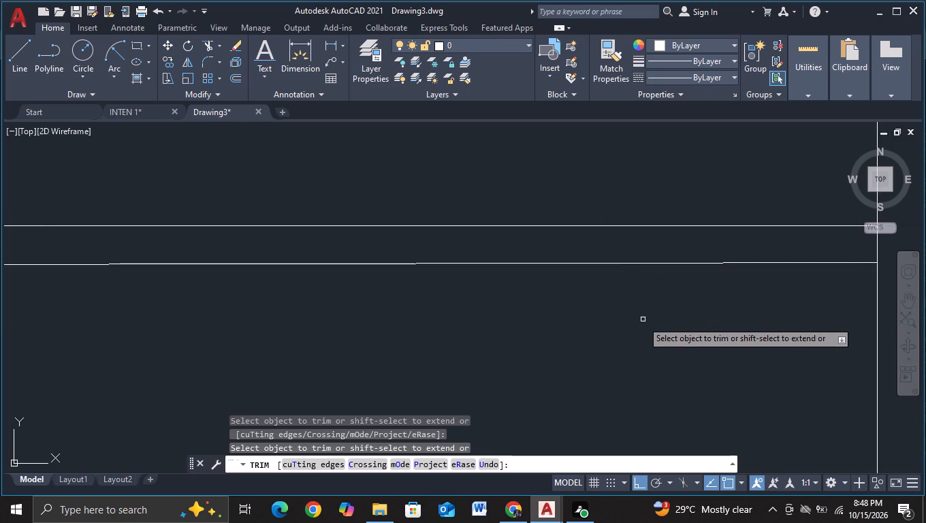
Draw a true horizontal line between the vertical edges, starting from the lower floor line's left end.
scroll(642, 321, down, 1)
scroll(584, 310, up, 1)
scroll(434, 294, down, 1)
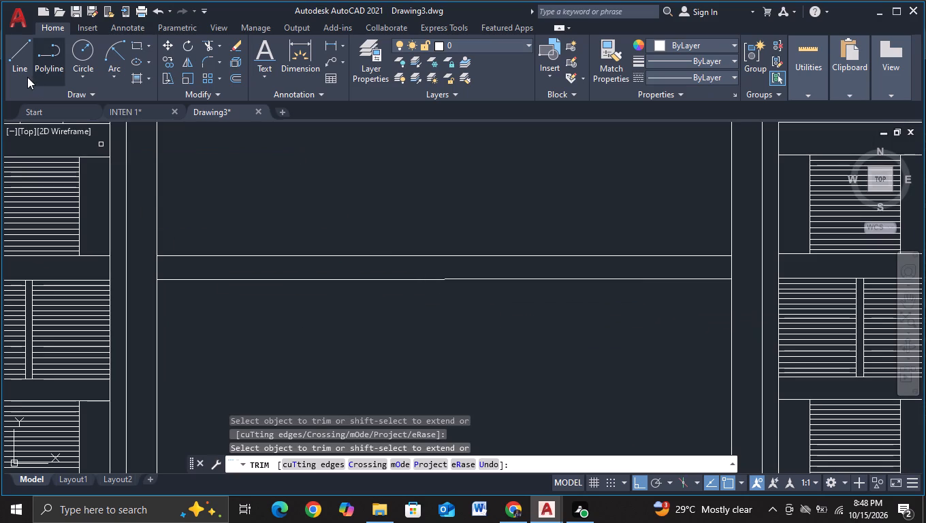
click(27, 77)
click(161, 283)
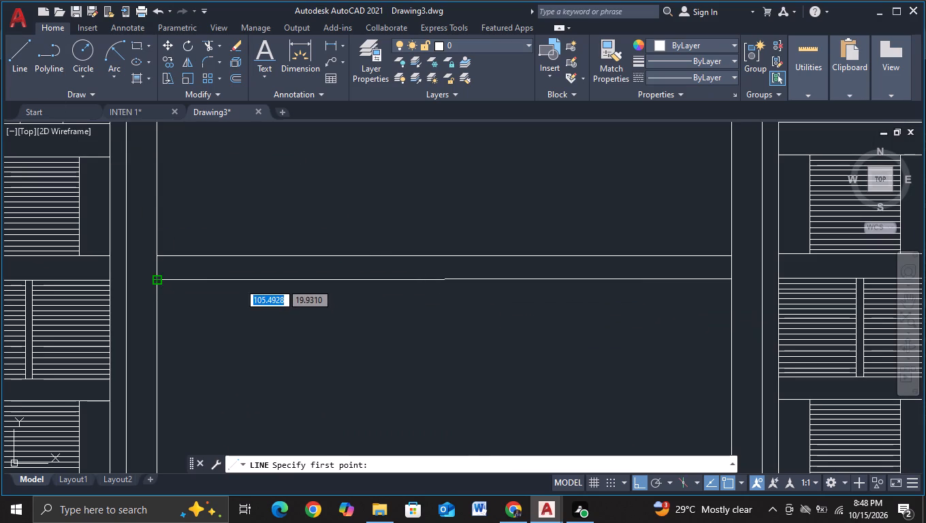
click(733, 283)
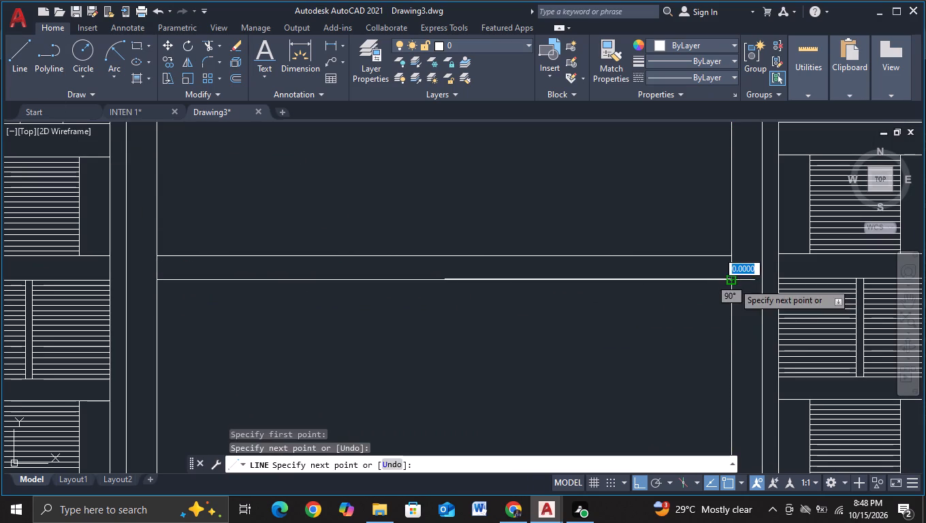
scroll(515, 312, up, 2)
key(Escape)
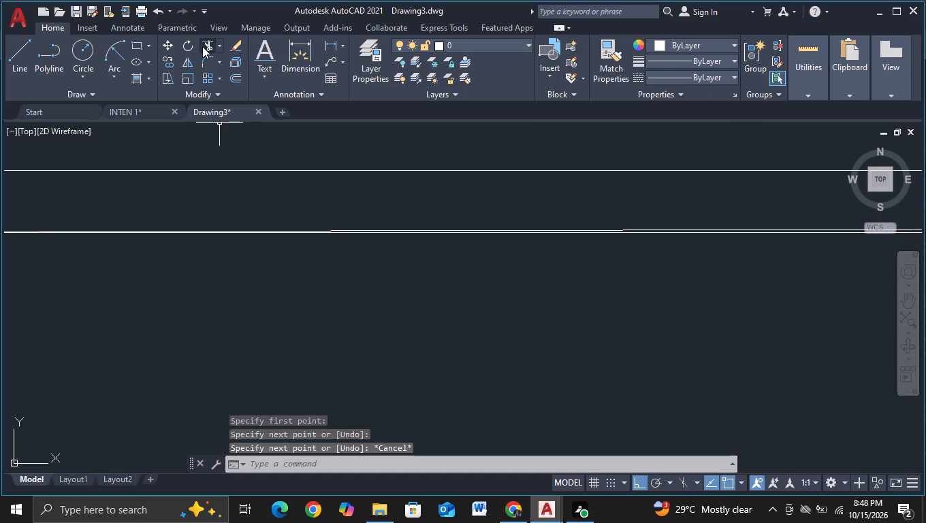
Trim away the slightly slanted original lower floor line lying over the new horizontal one.
click(208, 46)
scroll(367, 217, up, 2)
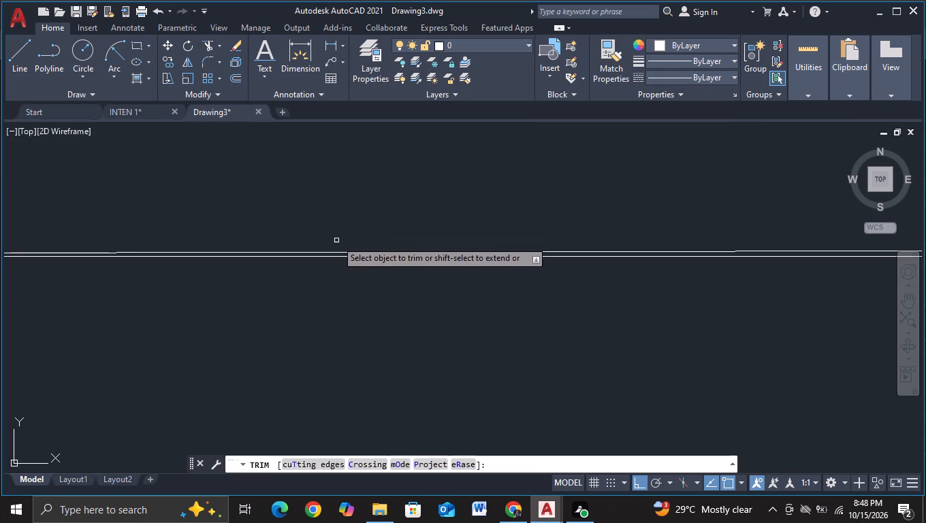
click(333, 253)
scroll(362, 242, down, 3)
scroll(428, 283, down, 2)
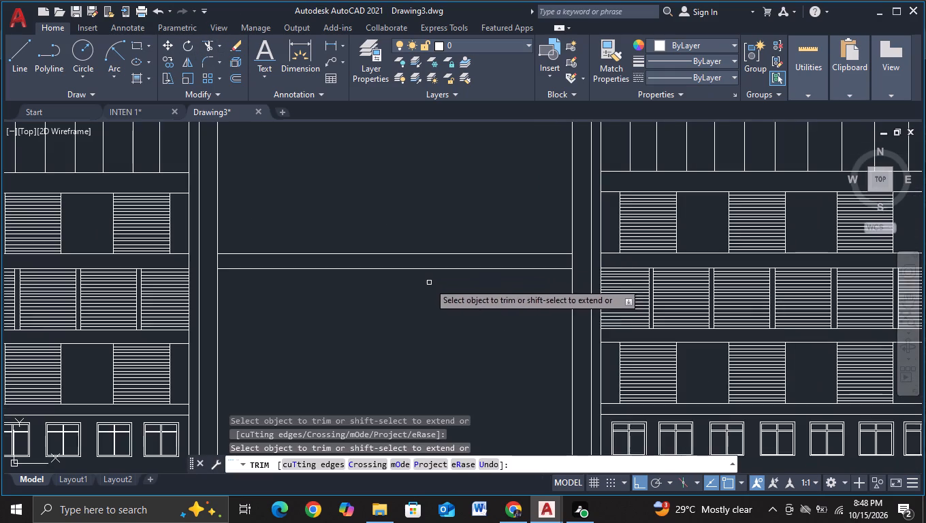
scroll(428, 300, up, 2)
scroll(428, 300, down, 3)
key(Escape)
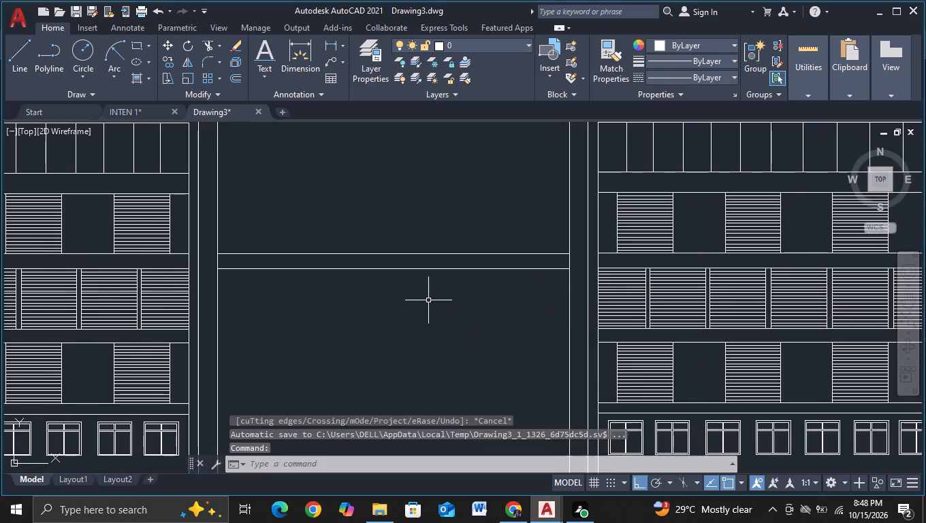
Copy the pair of horizontal floor lines straight down by about 7.12 units to form a second floor band.
scroll(428, 300, down, 1)
middle_drag(430, 322, 470, 268)
drag(413, 168, 384, 268)
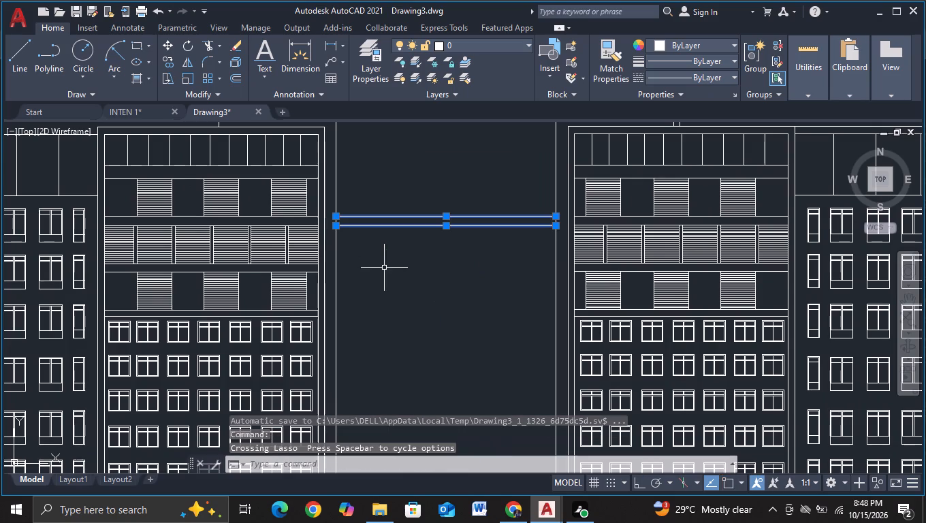
key(c)
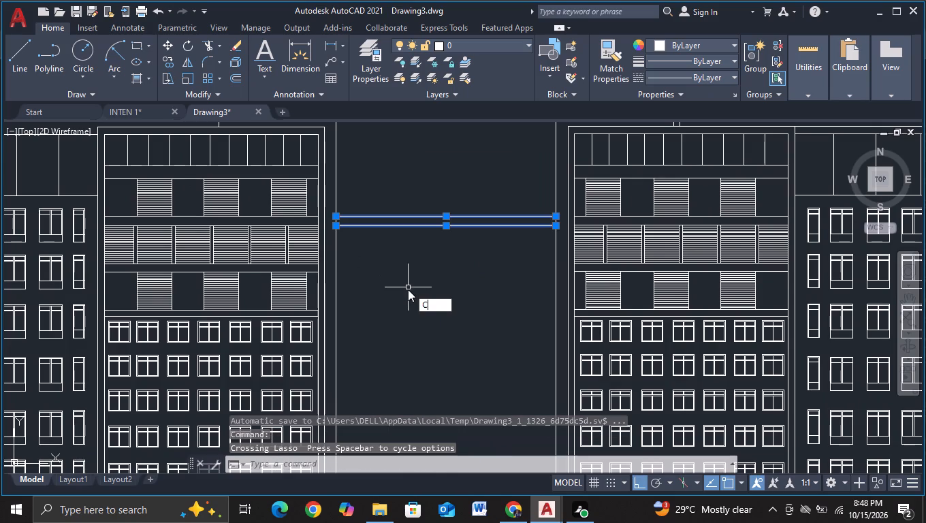
click(473, 331)
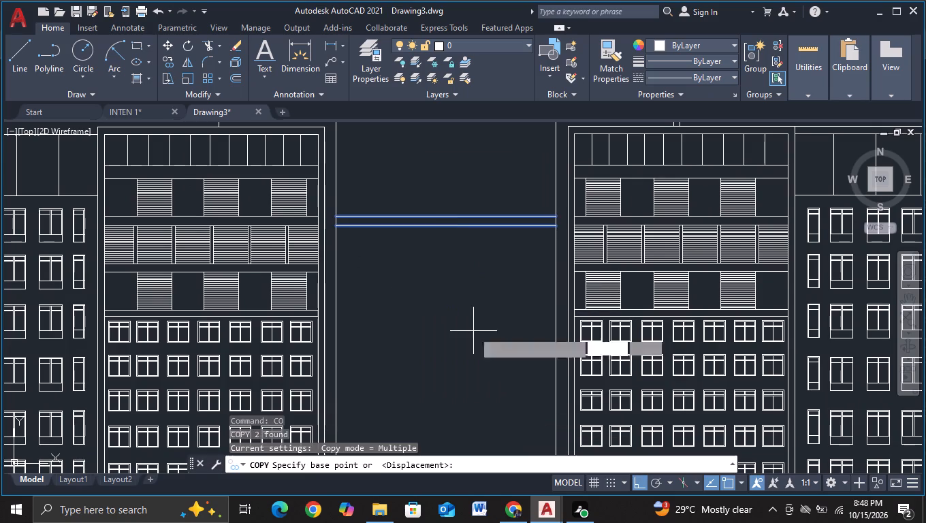
click(416, 219)
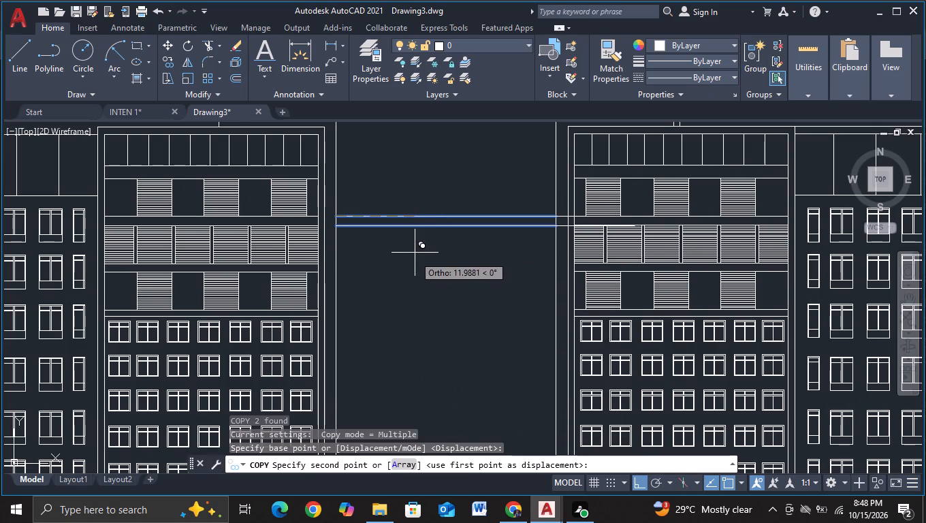
drag(422, 227, 408, 290)
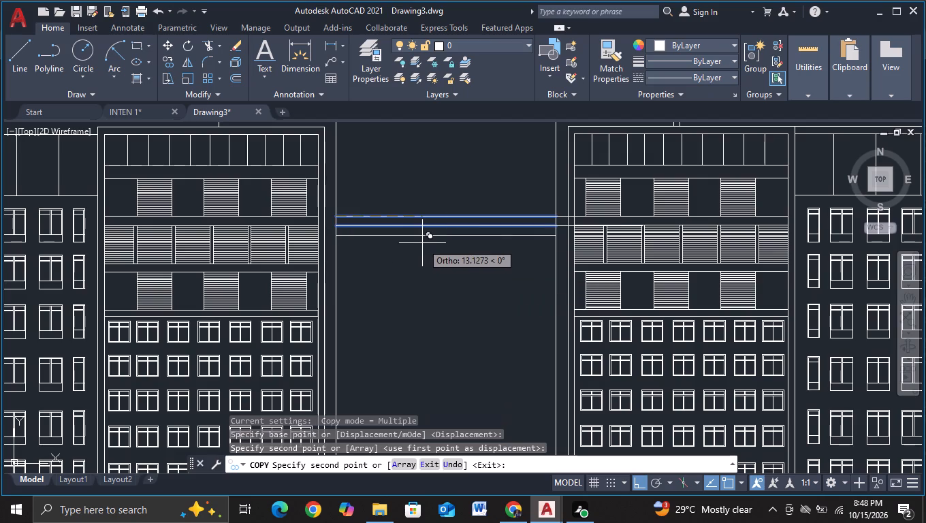
key(ctrl+z)
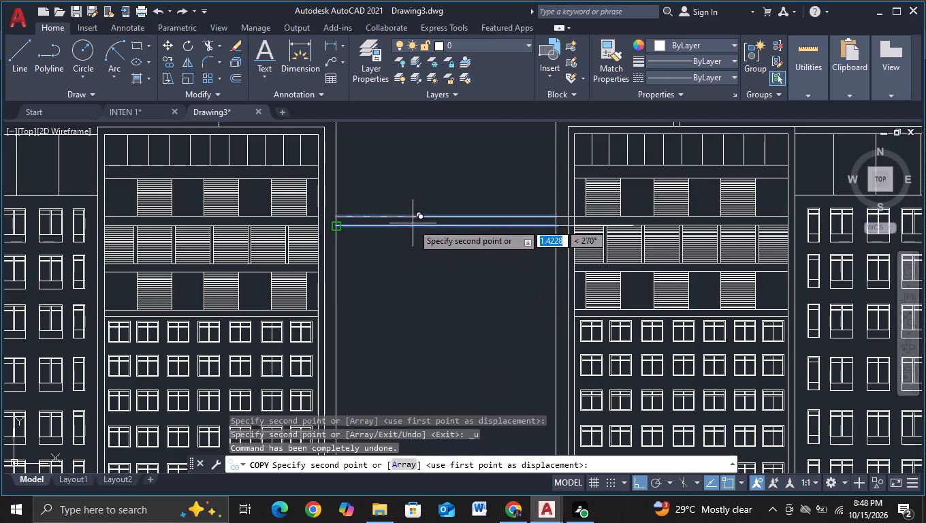
click(413, 223)
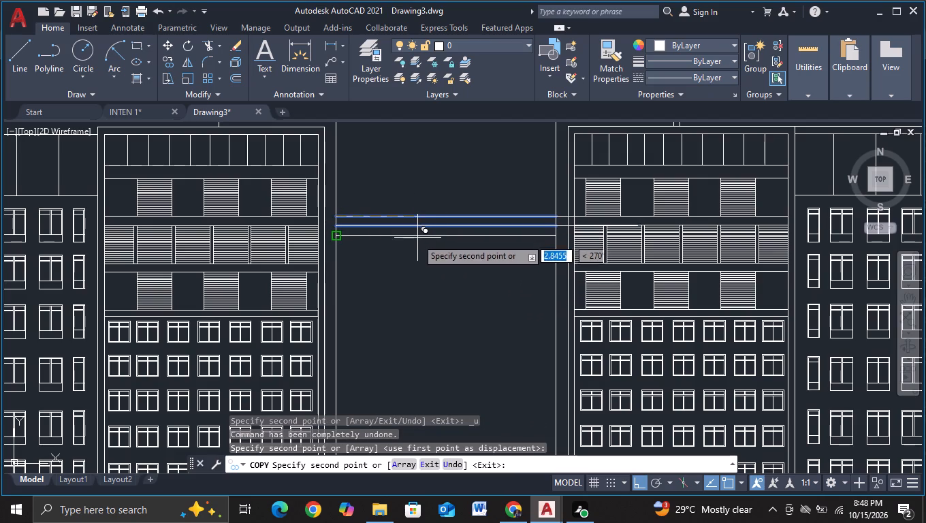
key(ctrl+z)
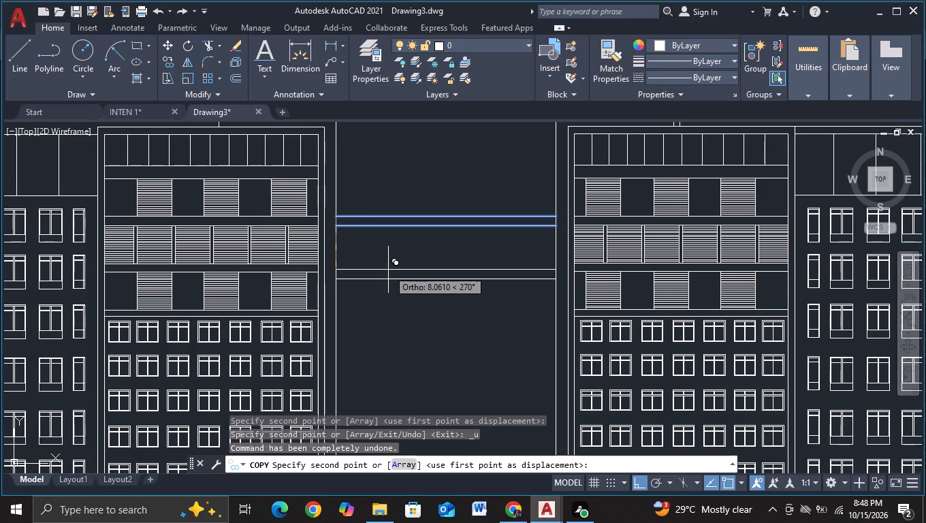
scroll(389, 262, up, 2)
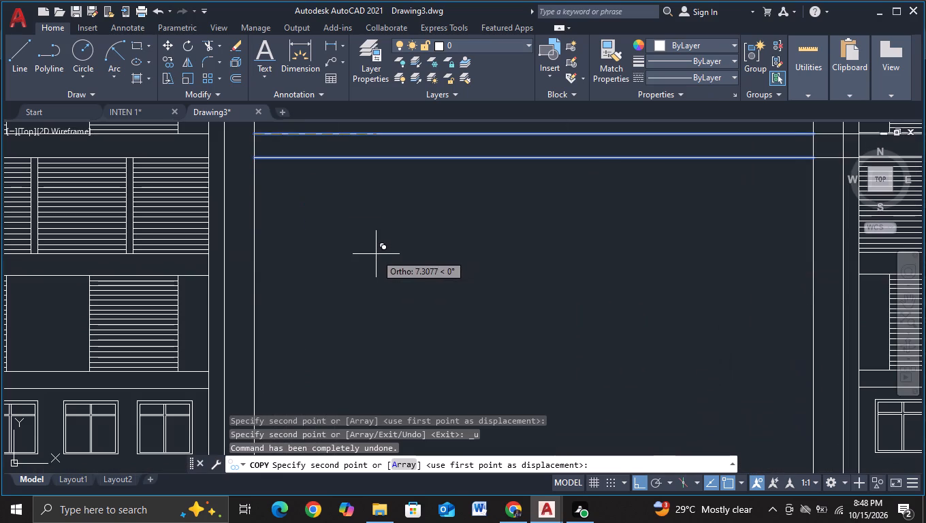
scroll(368, 264, up, 1)
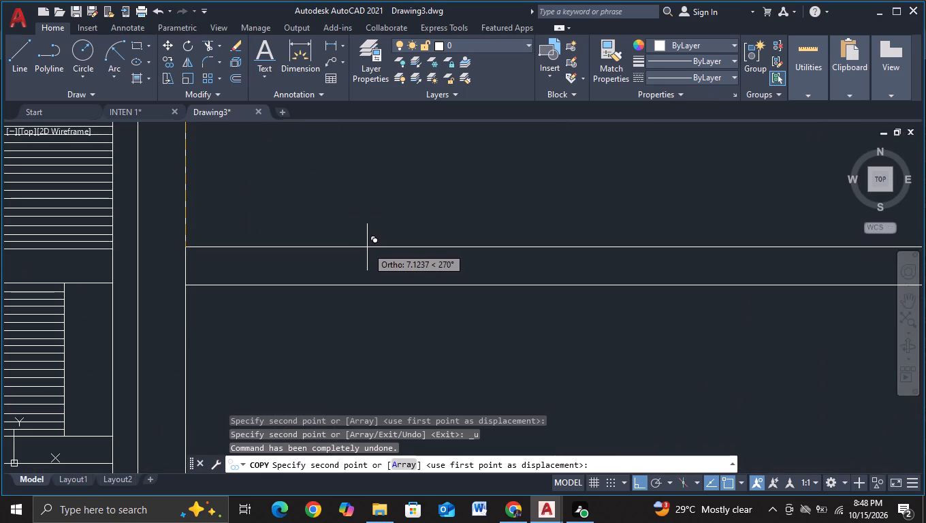
click(367, 247)
scroll(404, 333, down, 2)
middle_drag(422, 337, 422, 331)
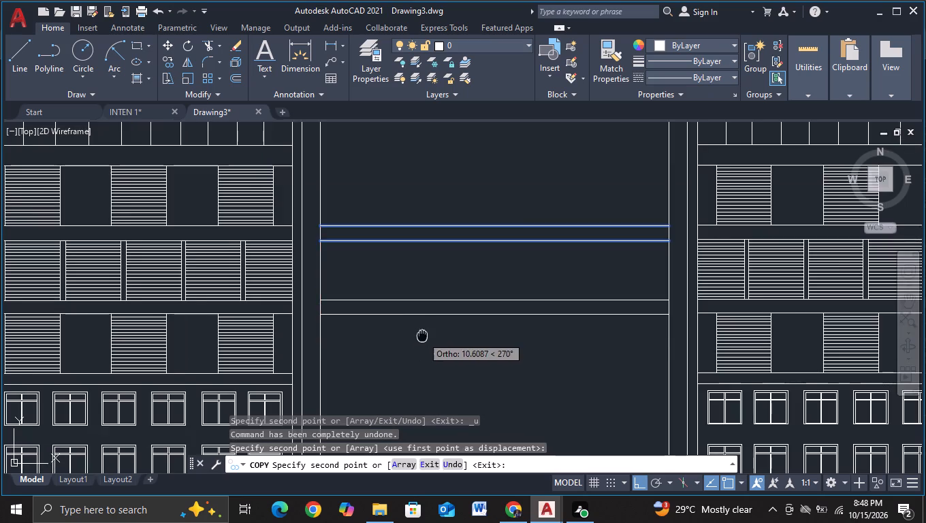
Copy the pair of floor lines straight down to four more levels, the lowest about 36.7 units below the original pair.
middle_drag(422, 331, 449, 229)
scroll(447, 265, up, 1)
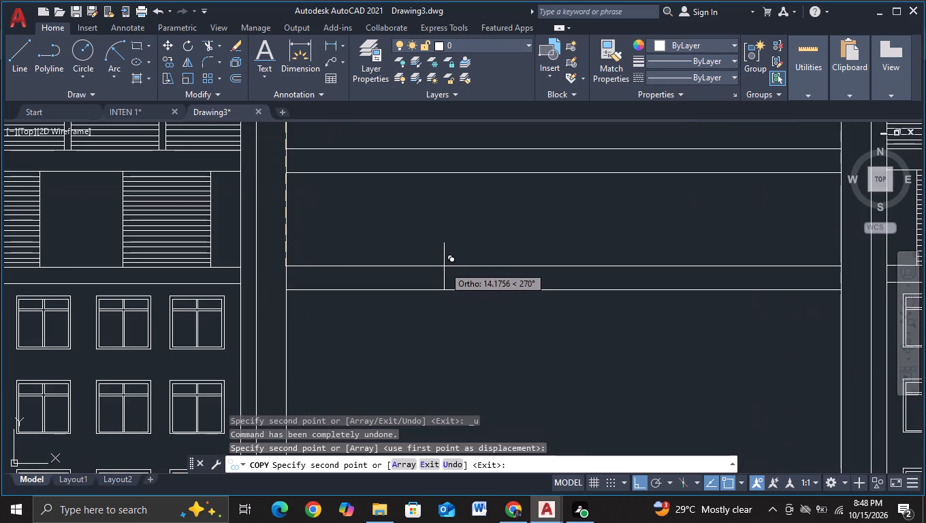
scroll(444, 266, up, 2)
scroll(442, 268, down, 1)
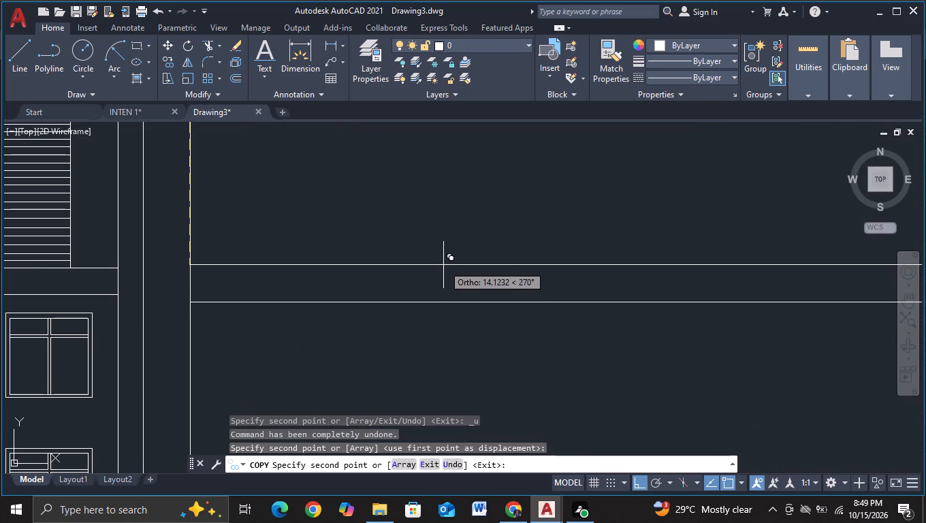
click(443, 262)
scroll(443, 262, down, 3)
middle_drag(470, 318, 481, 269)
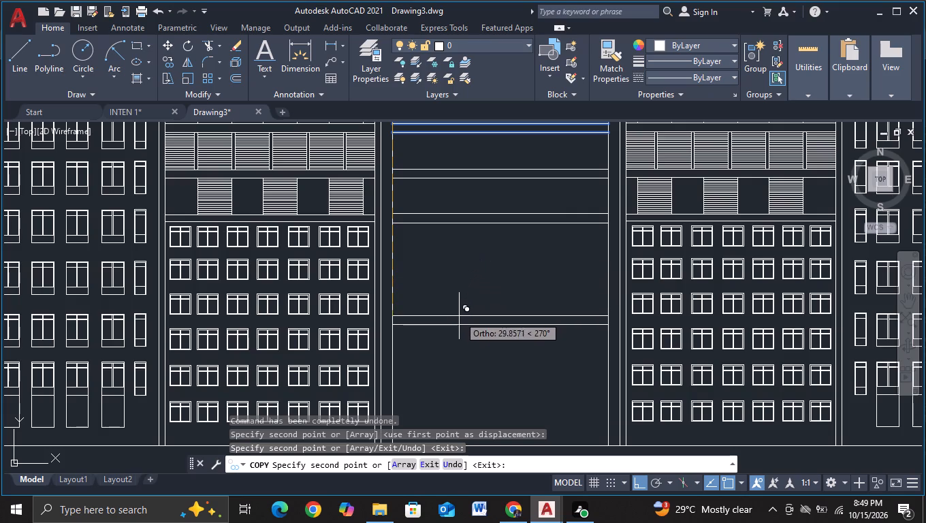
click(462, 264)
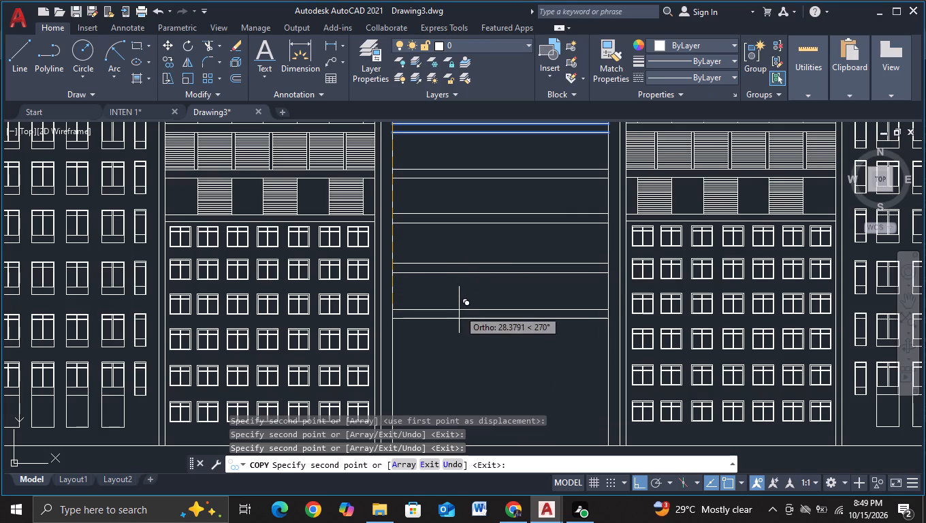
click(458, 311)
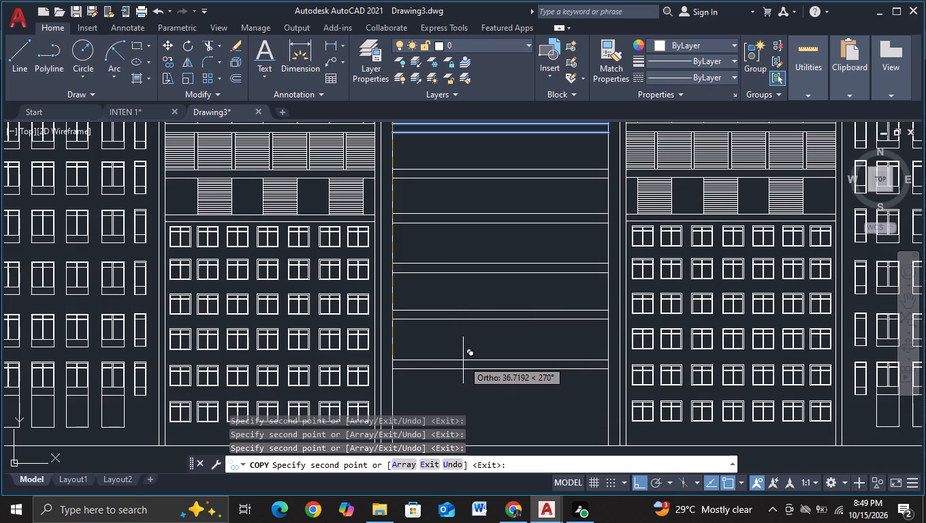
click(463, 360)
middle_drag(463, 360, 480, 266)
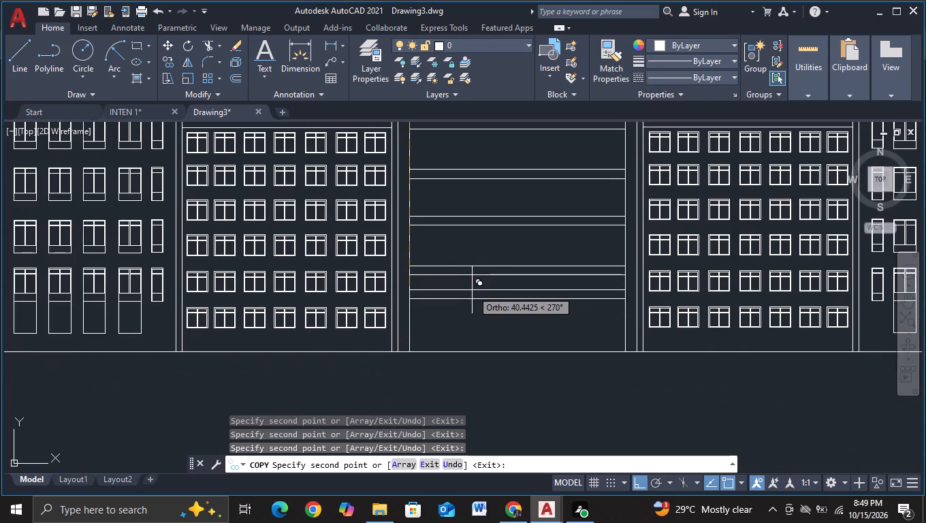
key(Escape)
scroll(507, 279, down, 2)
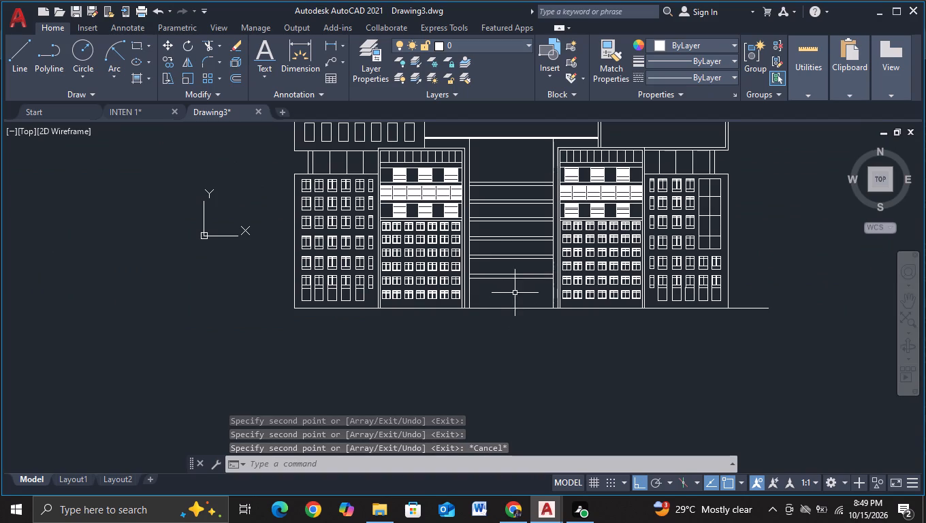
Draw a horizontal line about 39.3 units long from the base of the left tower's top strip across to the right tower.
middle_drag(515, 293, 515, 337)
click(16, 65)
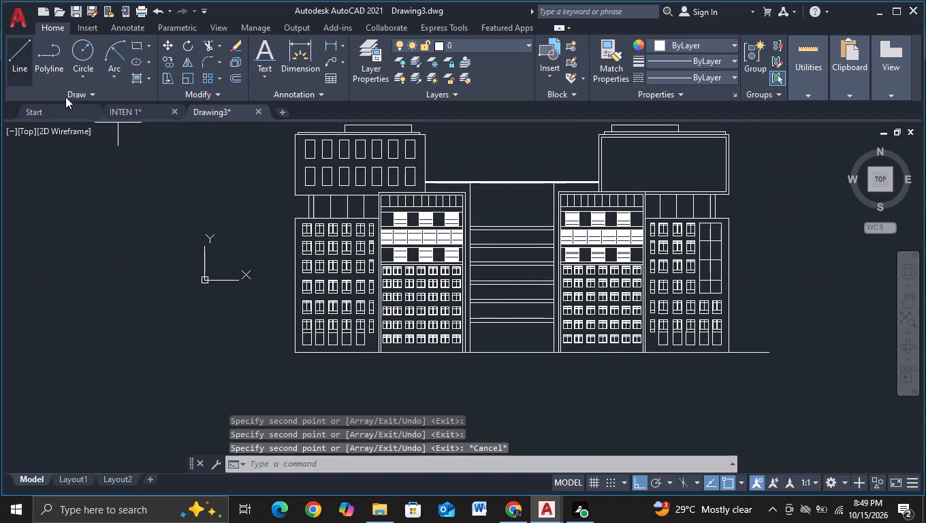
scroll(498, 234, up, 1)
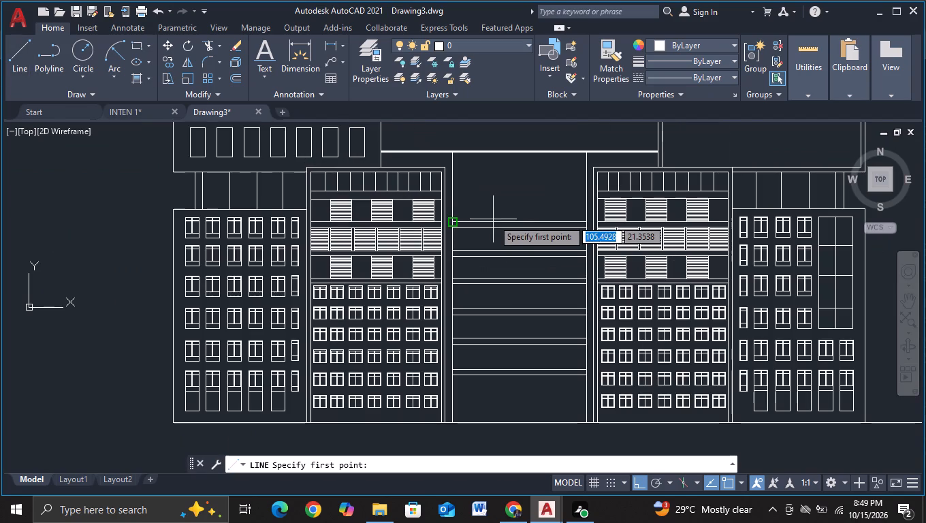
scroll(488, 203, up, 2)
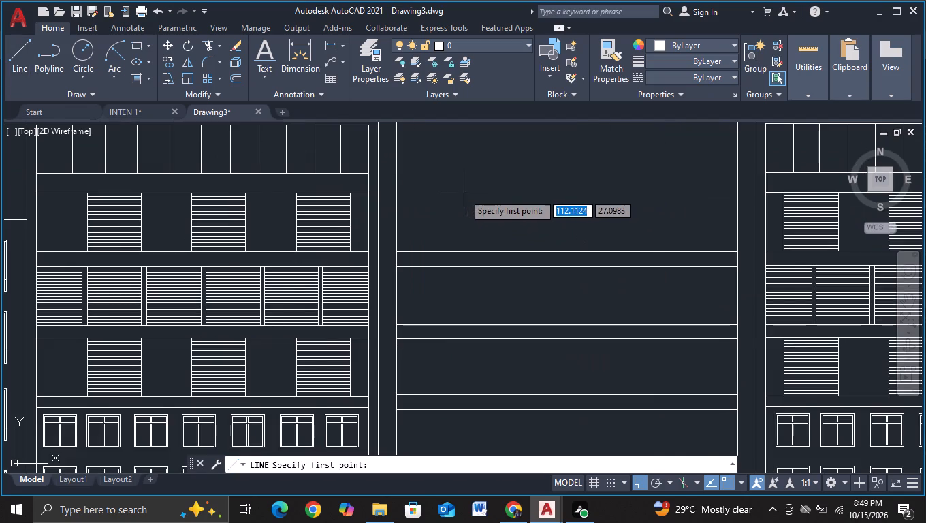
scroll(464, 193, down, 1)
drag(400, 182, 451, 188)
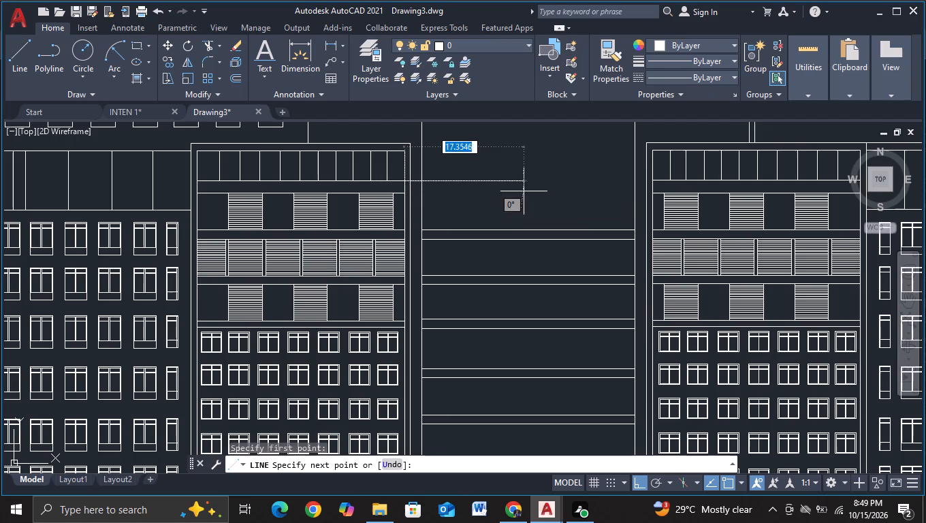
scroll(626, 189, up, 2)
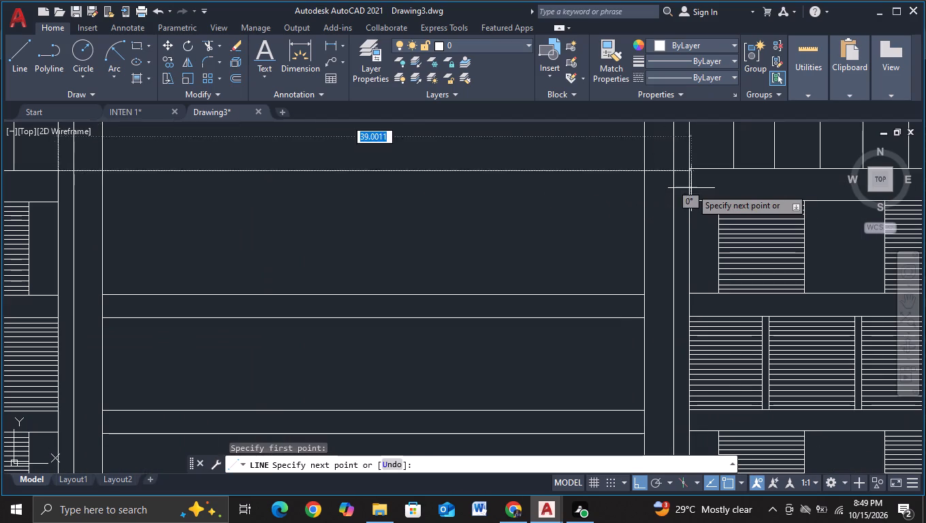
scroll(683, 187, up, 2)
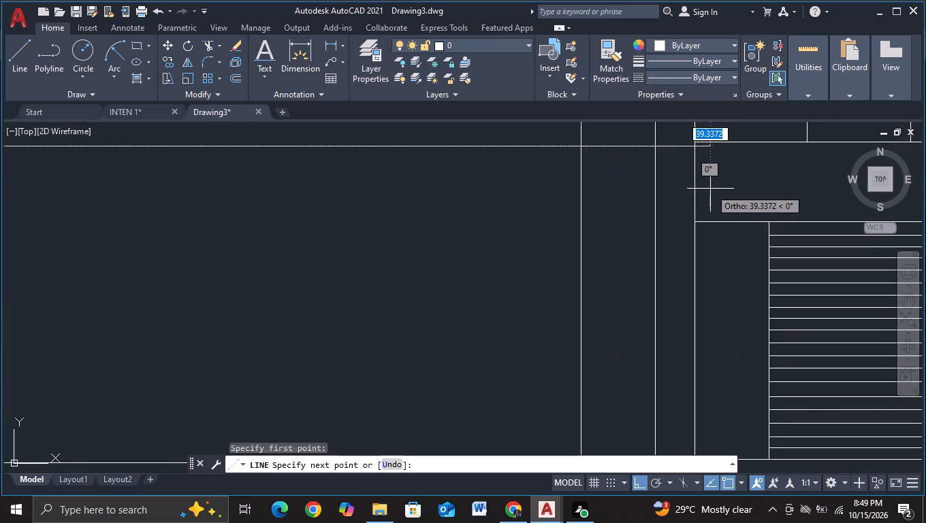
click(710, 189)
key(Escape)
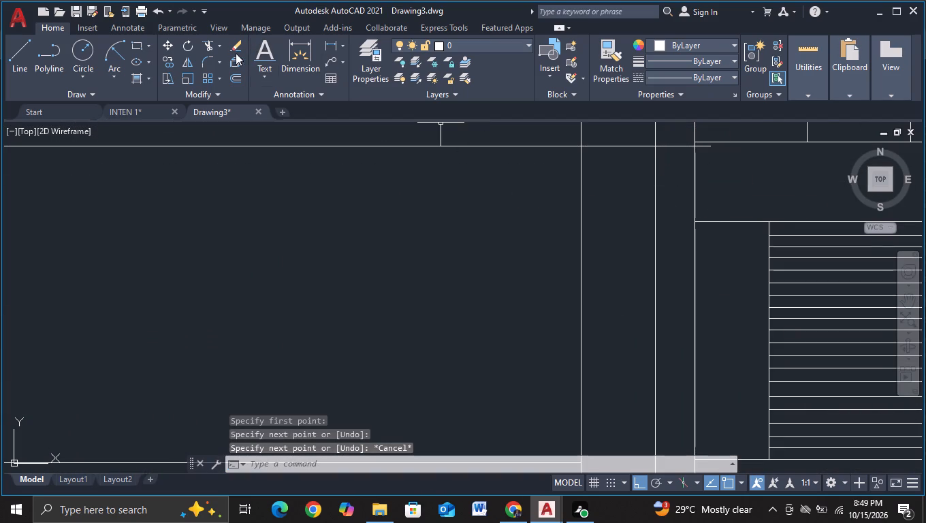
Trim both ends of the new horizontal line back to the central section's vertical edges.
click(208, 47)
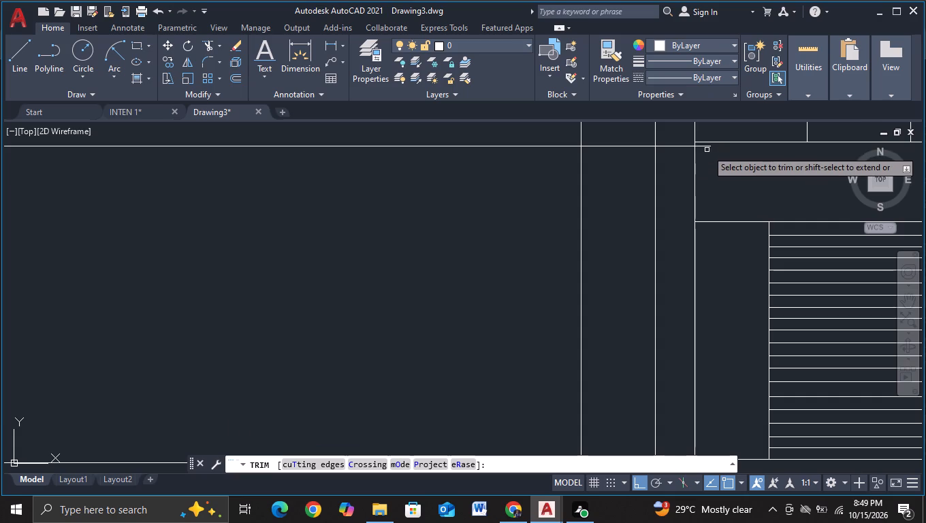
click(705, 144)
drag(672, 138, 672, 178)
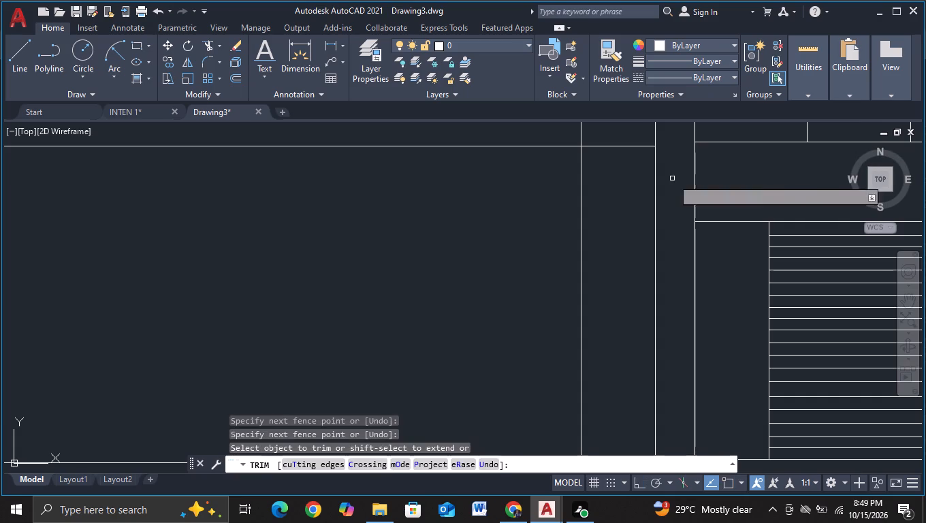
drag(607, 138, 611, 168)
scroll(554, 215, down, 2)
middle_drag(431, 247, 618, 249)
click(174, 191)
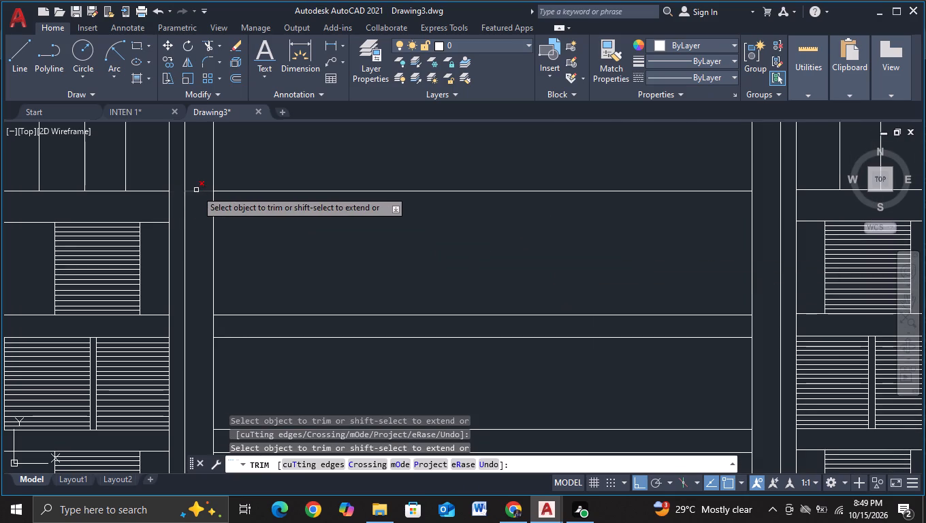
click(196, 190)
scroll(210, 193, down, 2)
key(Escape)
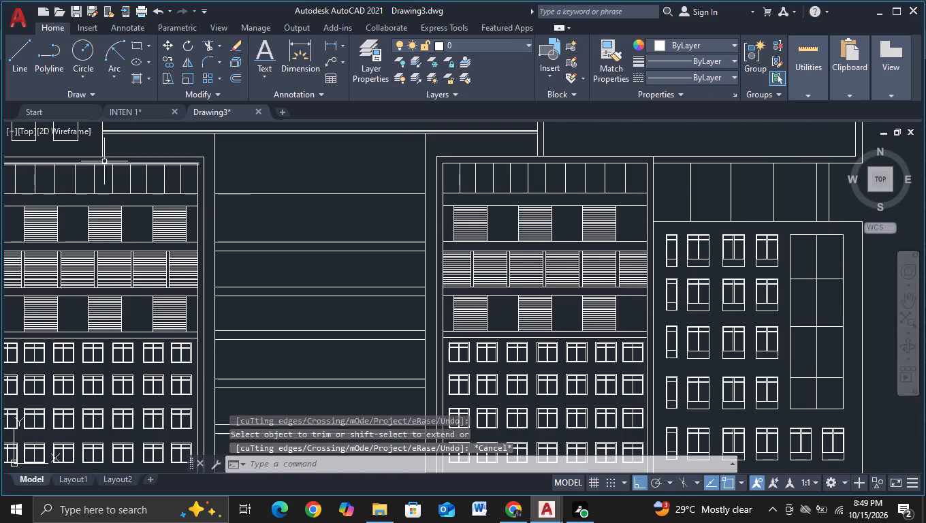
Draw a horizontal line from the left tower's top inner corner across the central section, ending just inside the right tower.
click(26, 72)
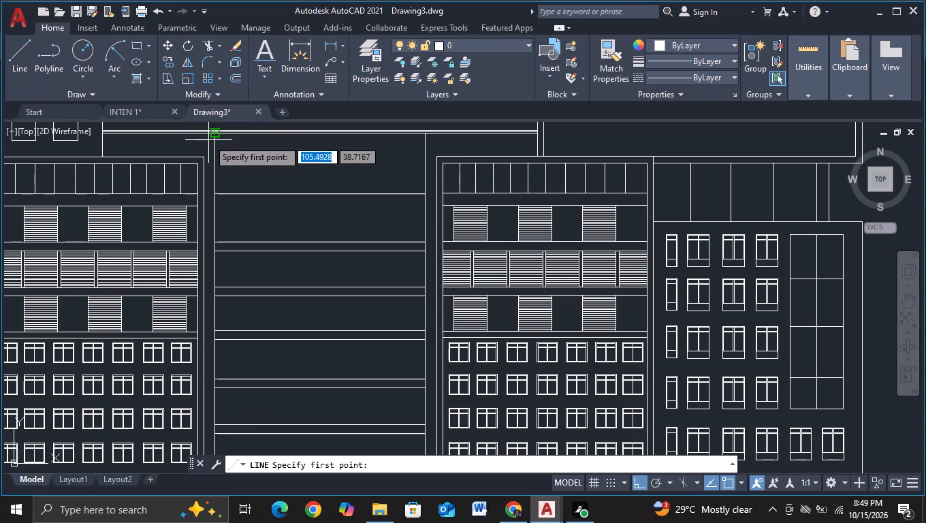
scroll(254, 171, up, 1)
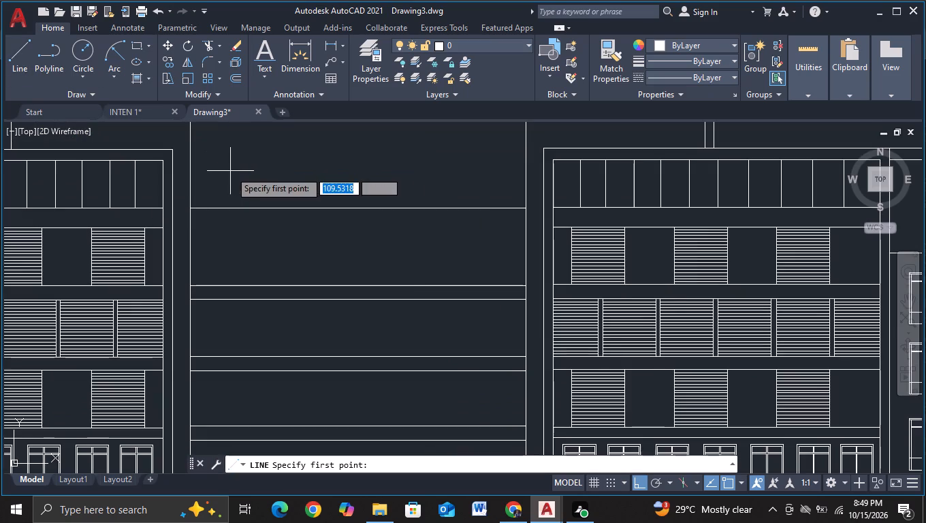
middle_drag(230, 171, 236, 238)
scroll(183, 229, up, 2)
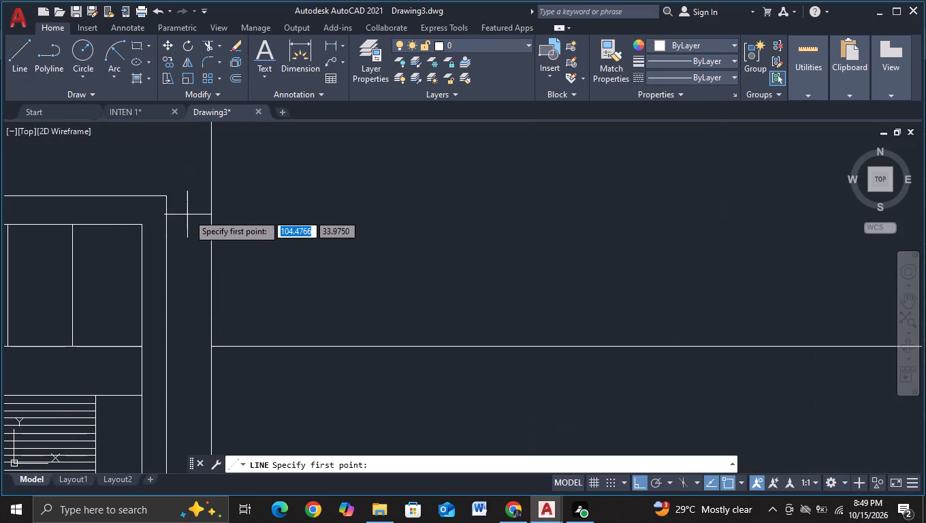
click(160, 195)
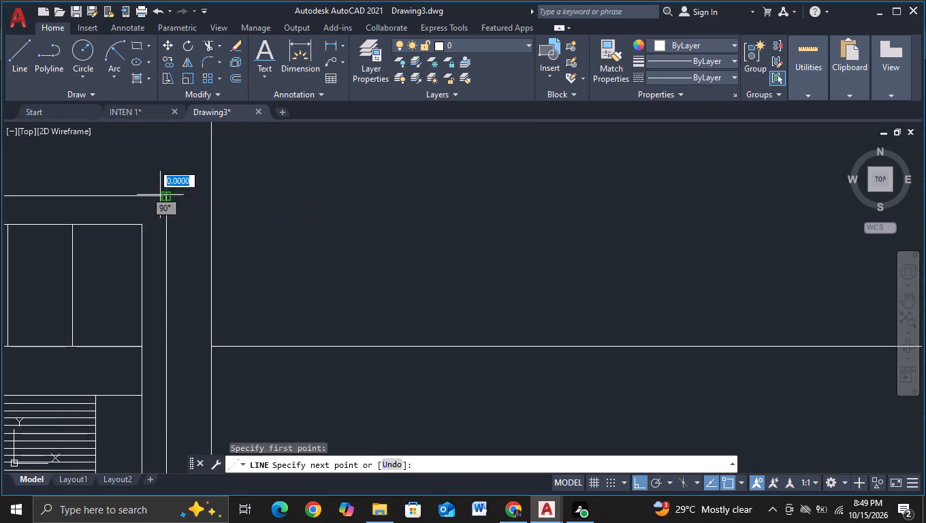
scroll(523, 231, down, 3)
middle_drag(523, 231, 243, 217)
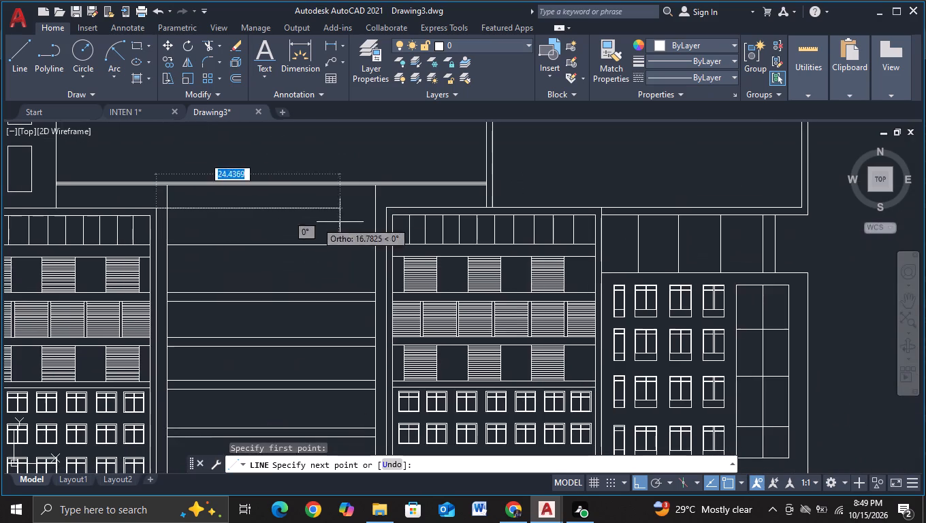
scroll(380, 214, up, 2)
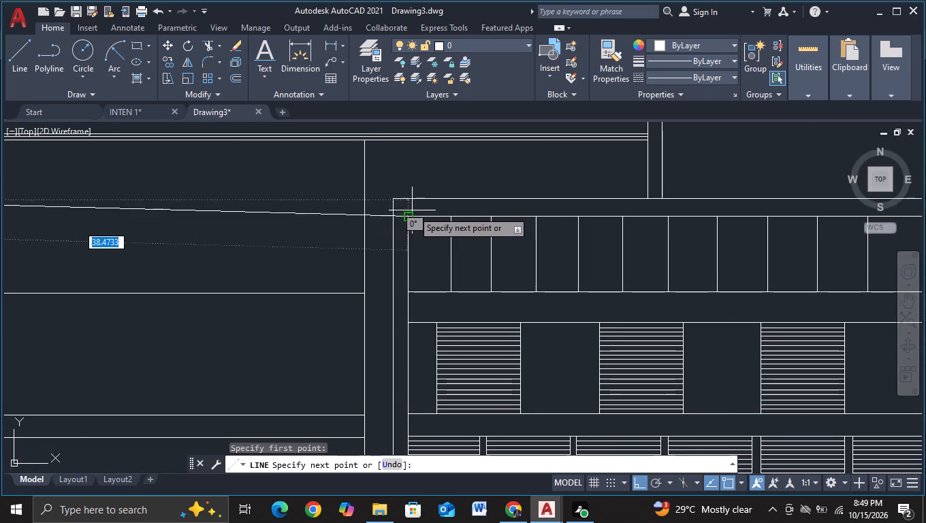
scroll(412, 209, up, 3)
click(425, 199)
key(Escape)
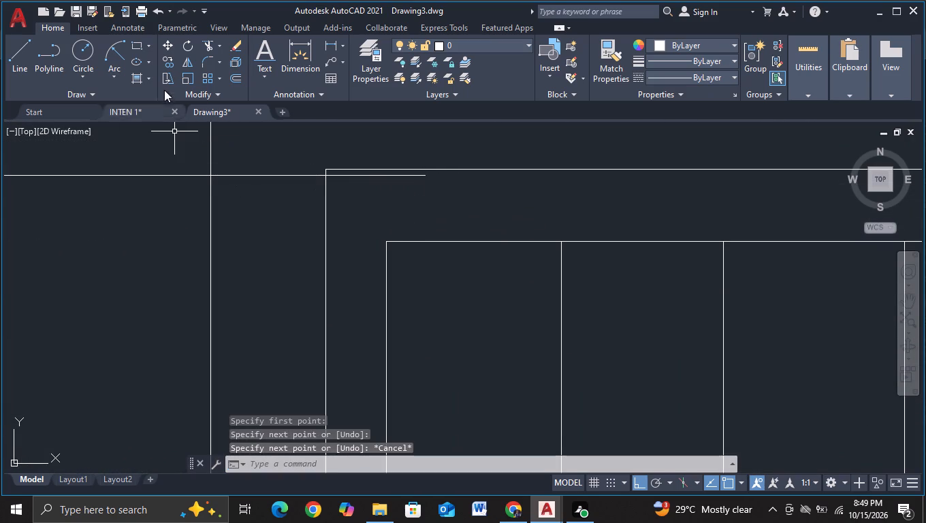
Trim both ends of the tower-top-level line back to the central section's vertical edges.
click(206, 44)
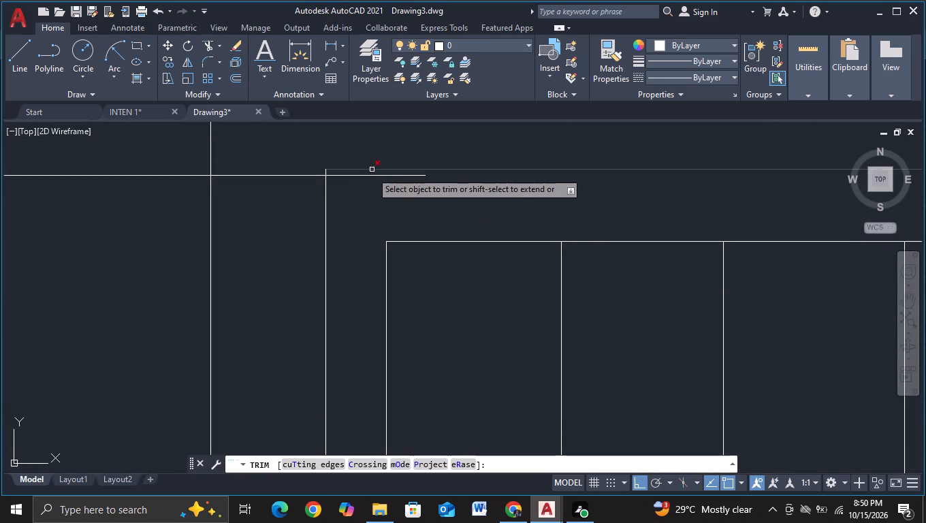
click(374, 176)
drag(283, 150, 268, 211)
scroll(268, 211, down, 3)
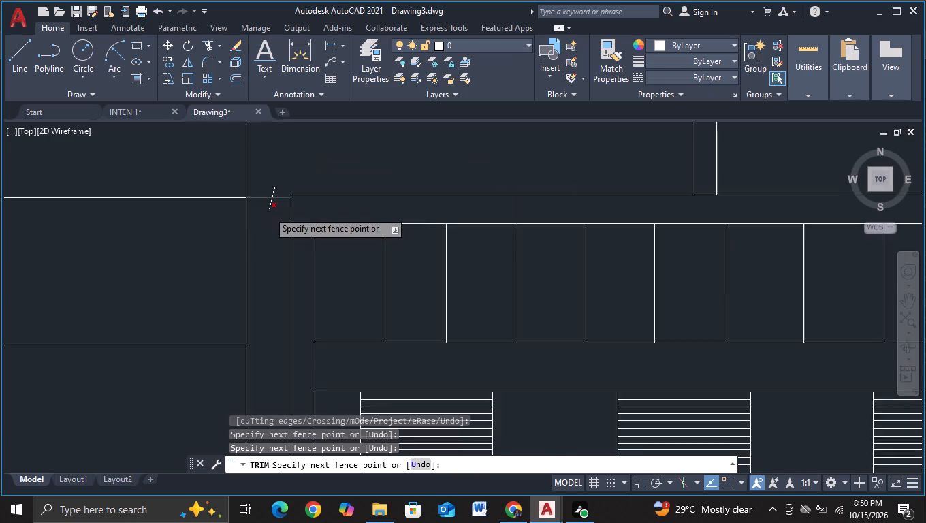
click(274, 219)
middle_drag(159, 260, 581, 251)
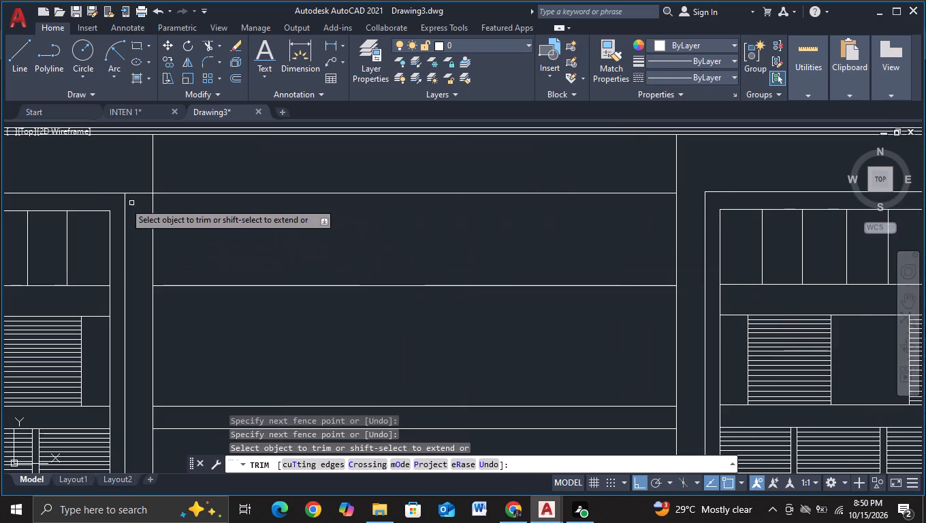
drag(138, 189, 137, 221)
scroll(198, 211, down, 2)
key(Escape)
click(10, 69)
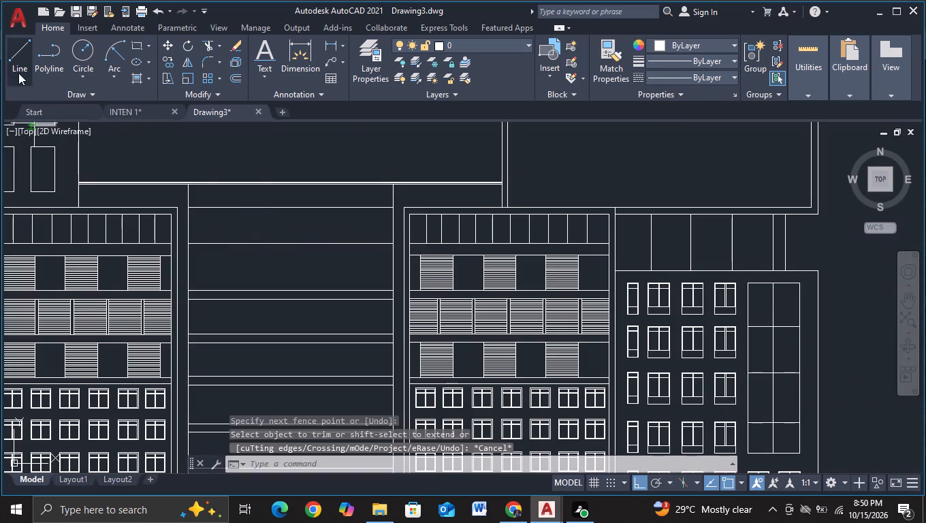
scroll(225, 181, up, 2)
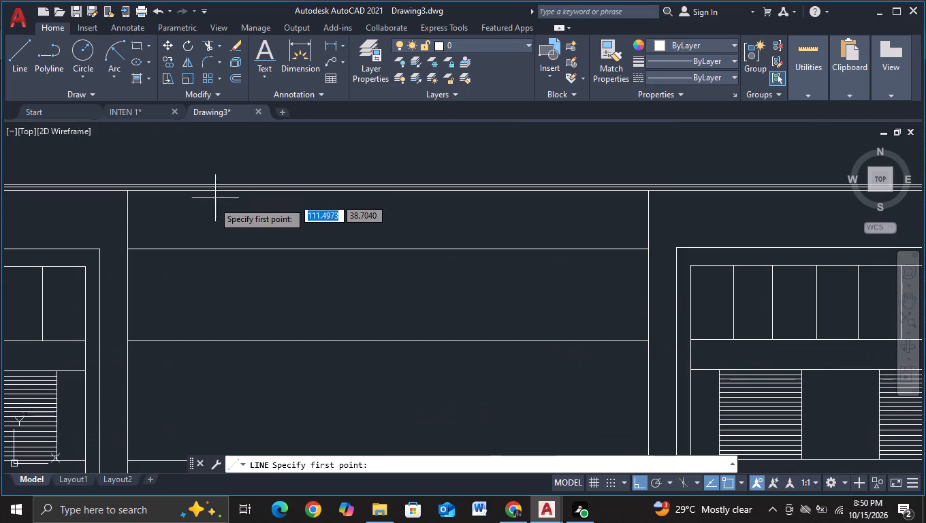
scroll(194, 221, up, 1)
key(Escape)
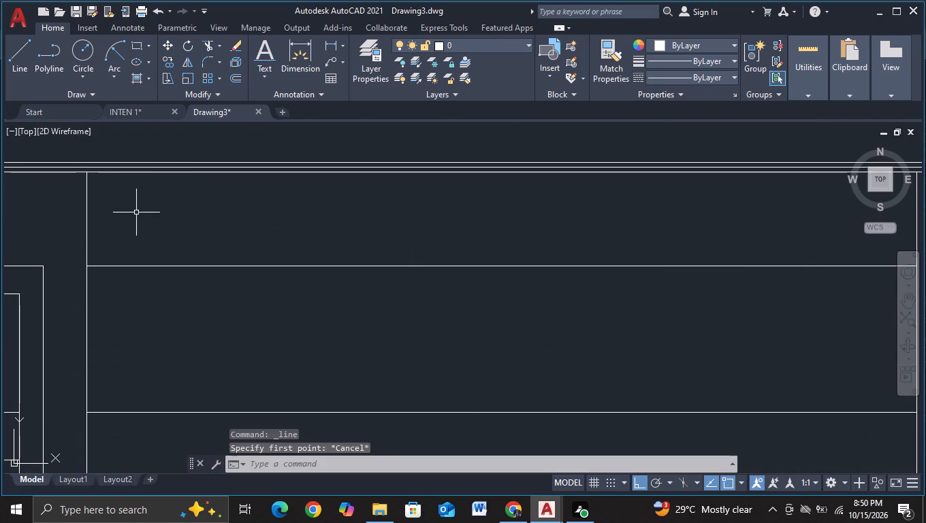
Copy the central section's left vertical edge six times across it at roughly 5-unit spacing, with object snap off.
click(87, 250)
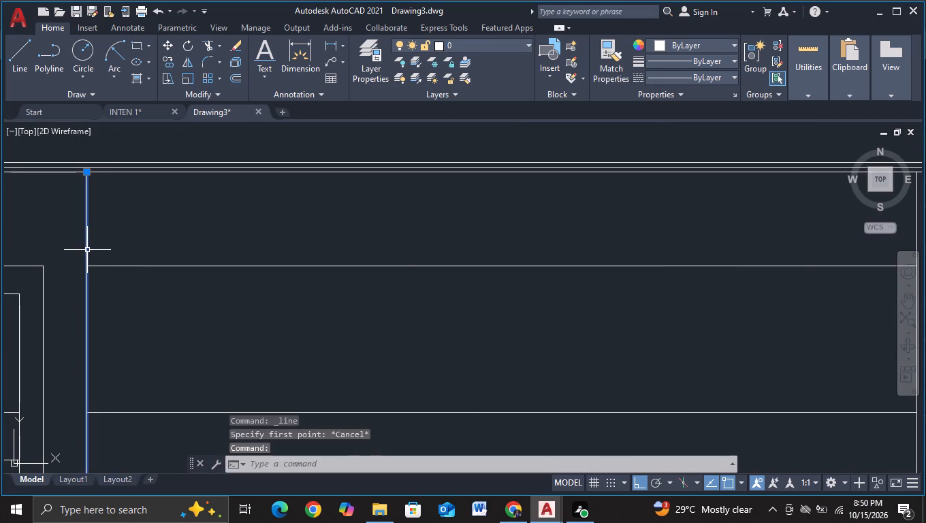
key(c)
click(132, 298)
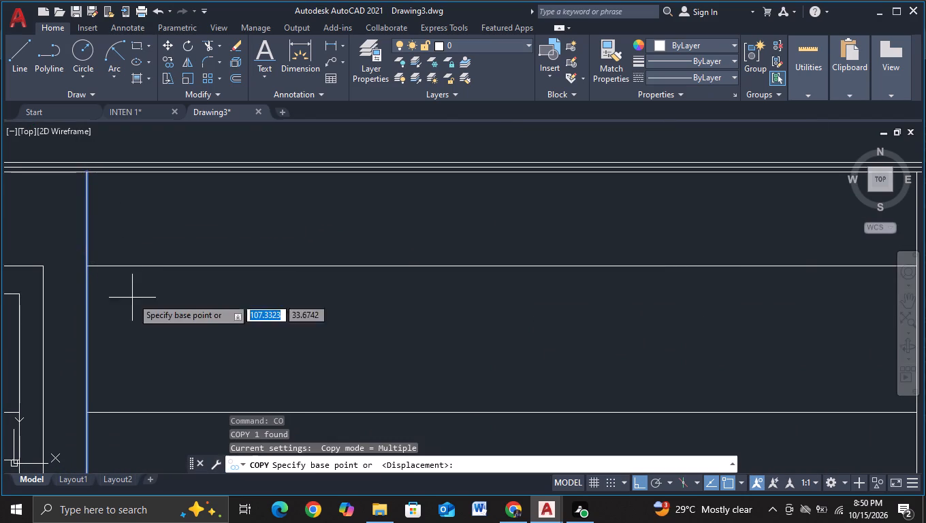
click(87, 276)
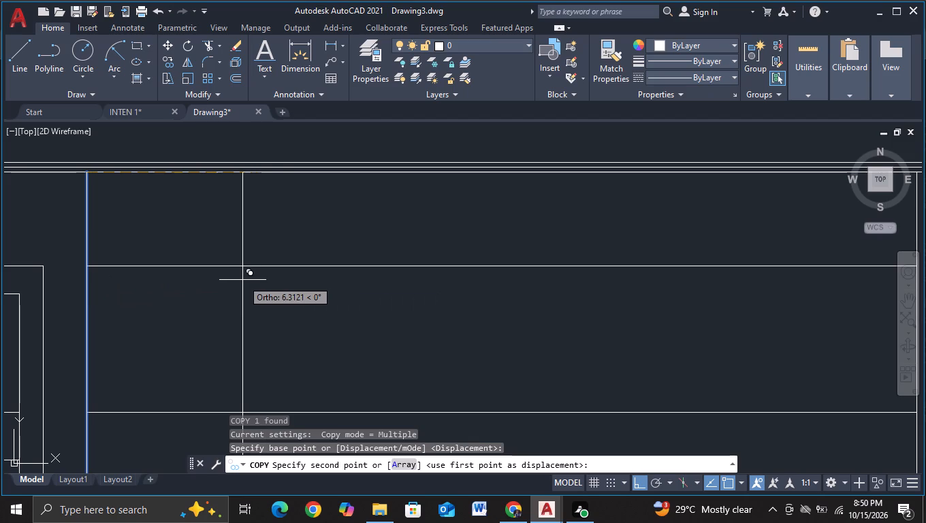
middle_drag(242, 280, 276, 236)
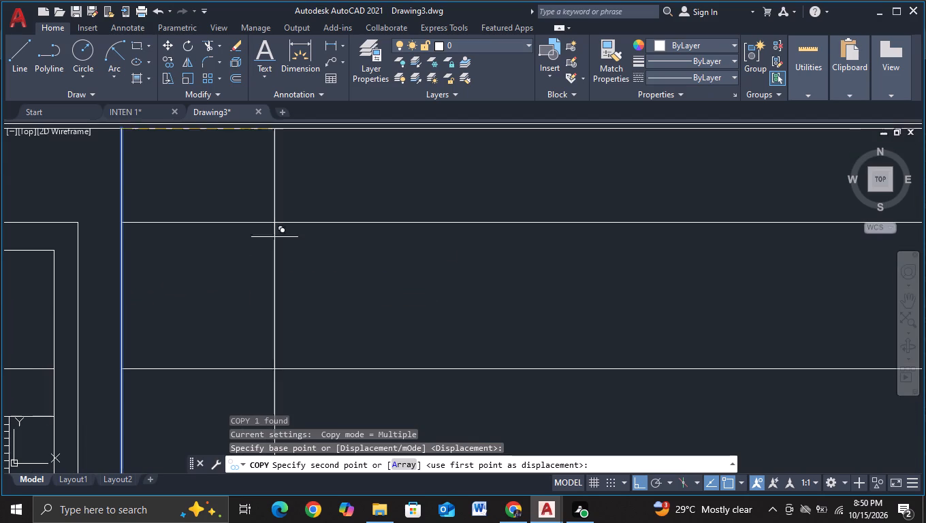
scroll(221, 261, down, 4)
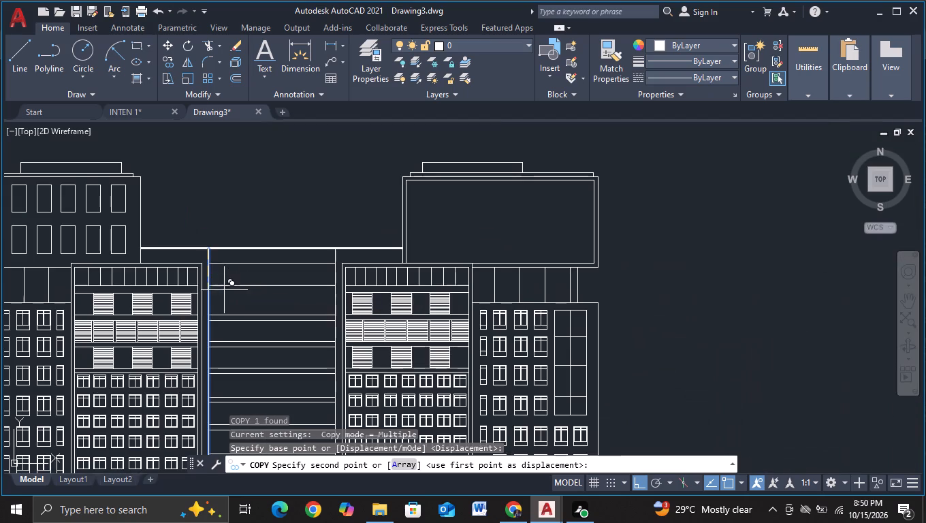
middle_drag(224, 300, 252, 228)
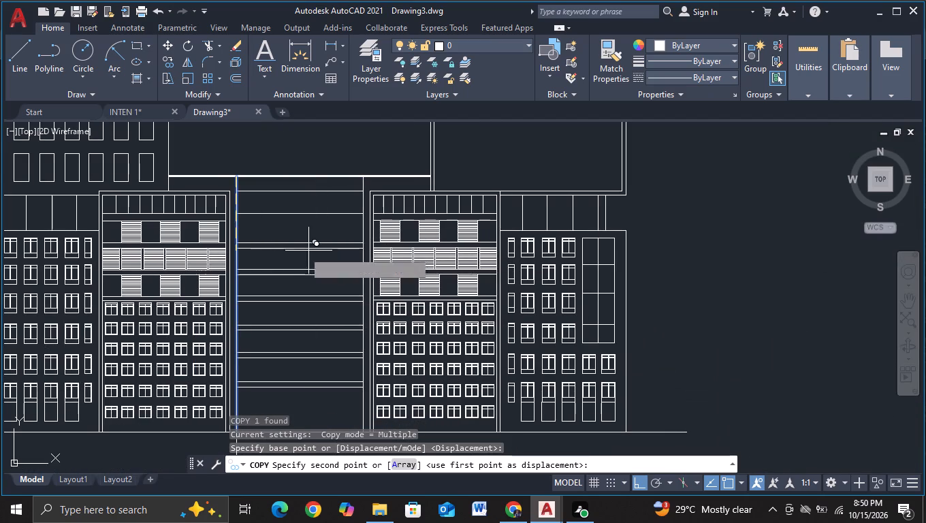
scroll(267, 251, up, 2)
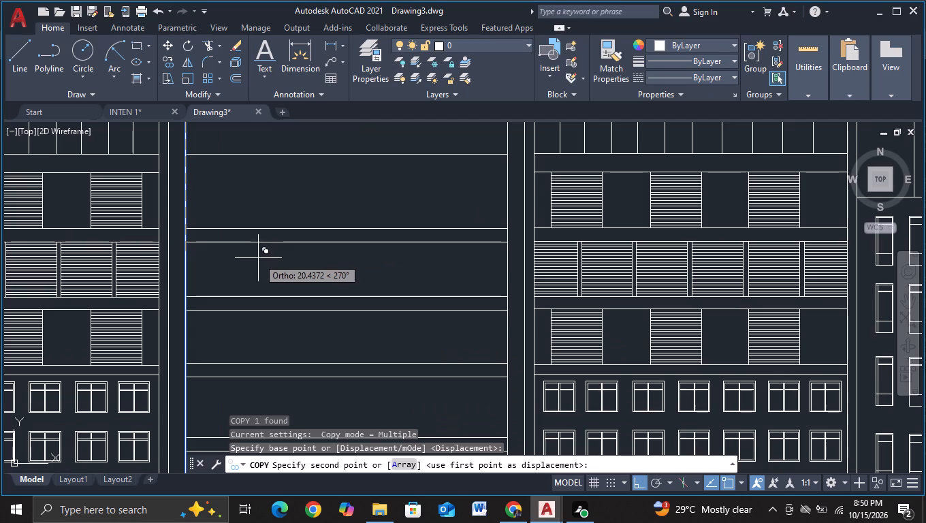
key(F3)
scroll(199, 268, down, 1)
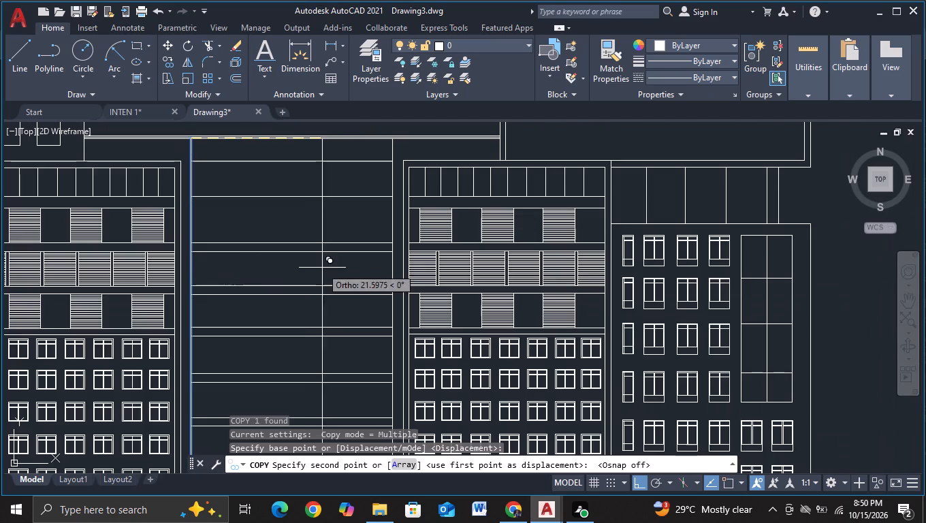
scroll(211, 259, up, 2)
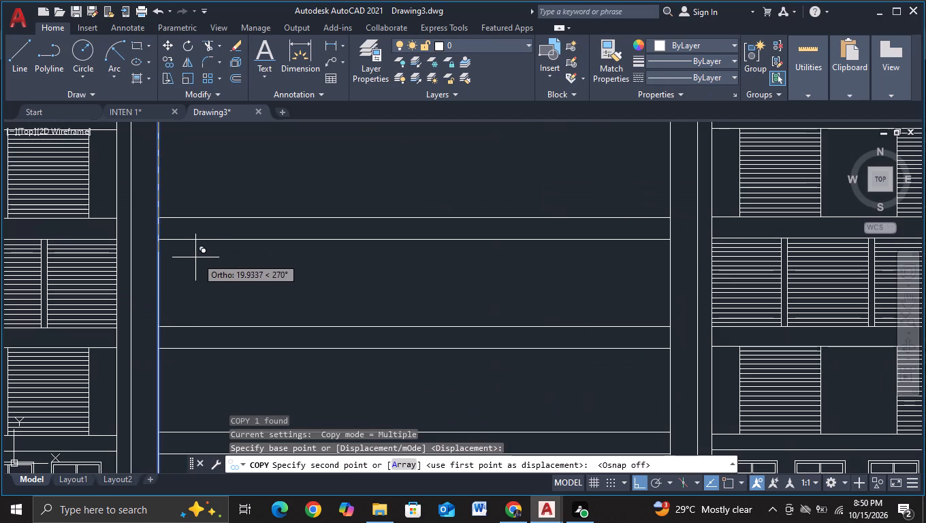
scroll(180, 255, up, 5)
scroll(174, 257, down, 5)
scroll(229, 252, down, 3)
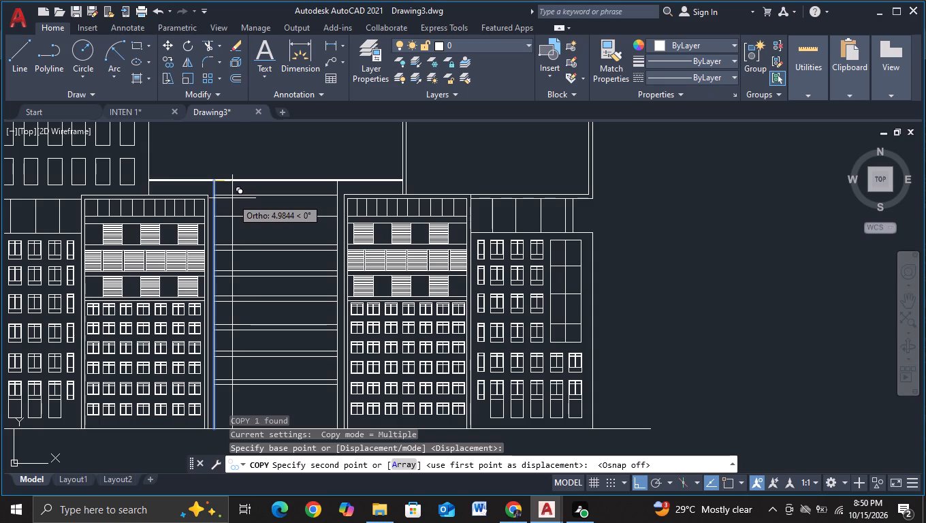
click(232, 198)
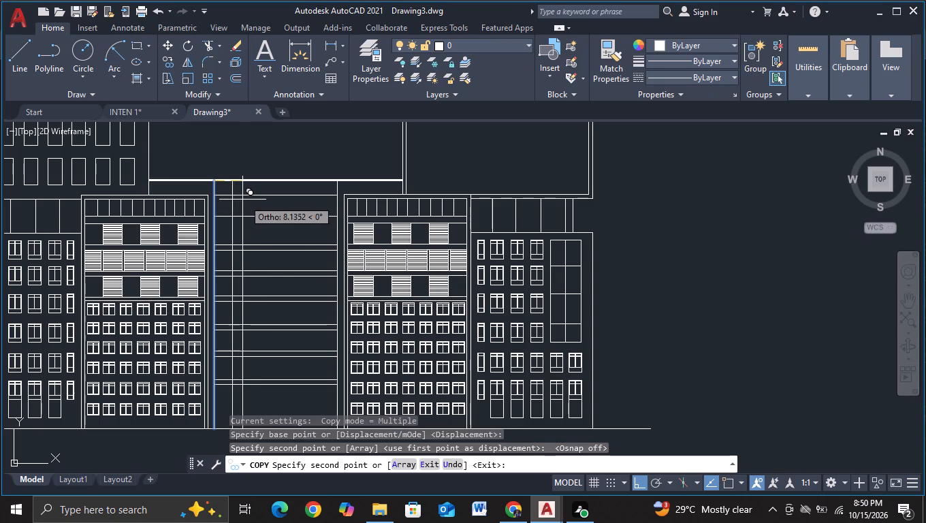
click(251, 200)
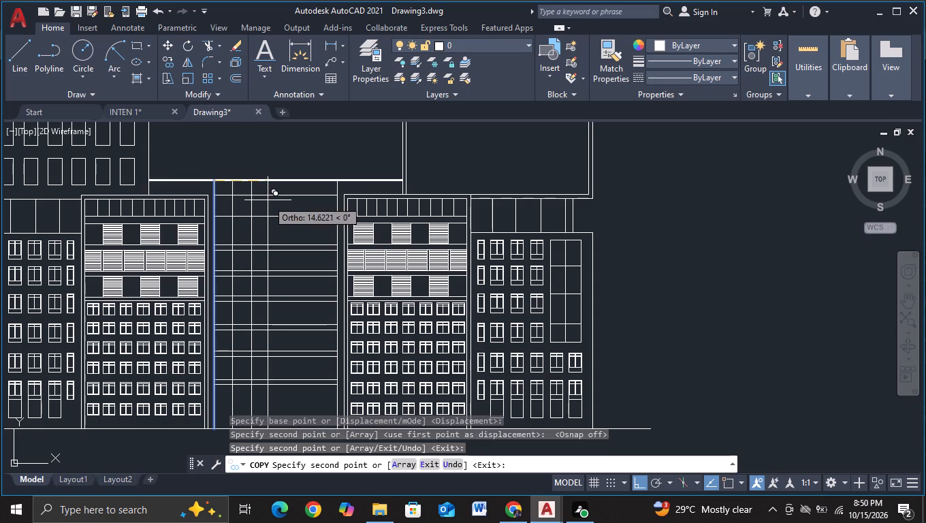
click(270, 200)
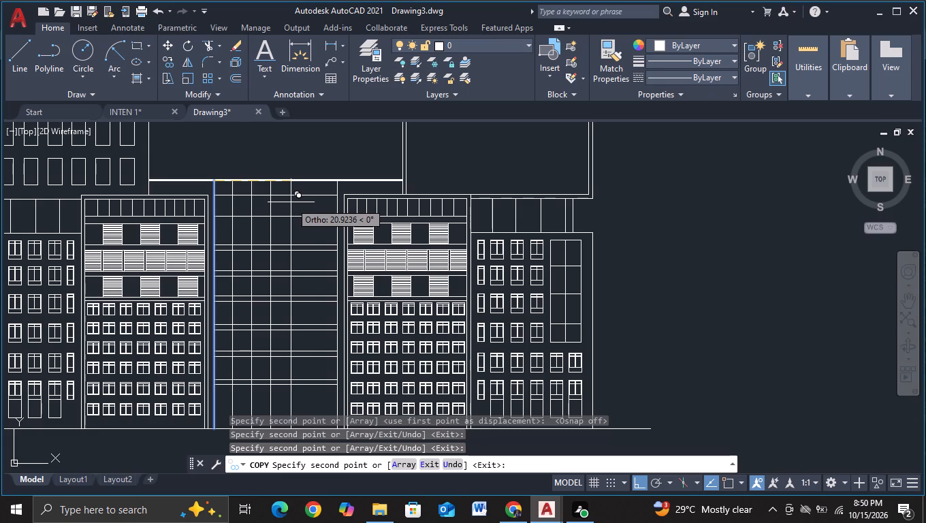
click(290, 202)
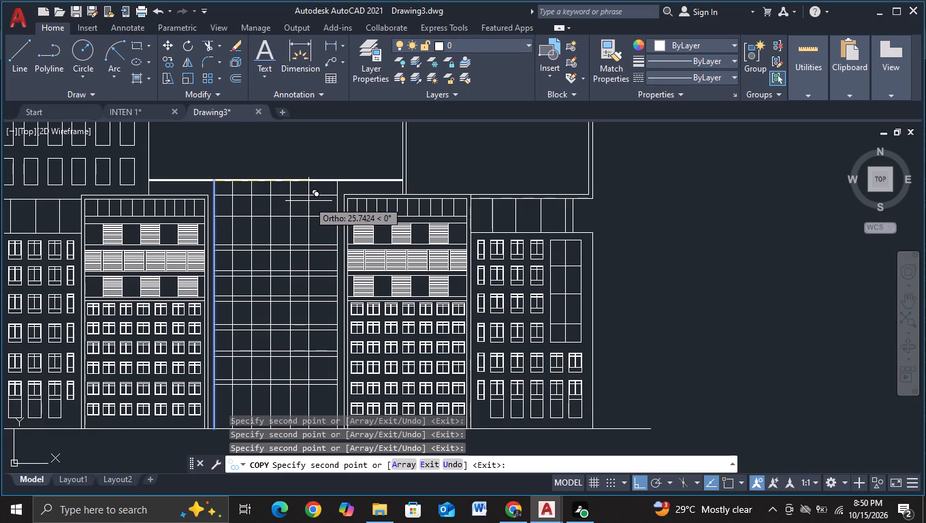
click(308, 201)
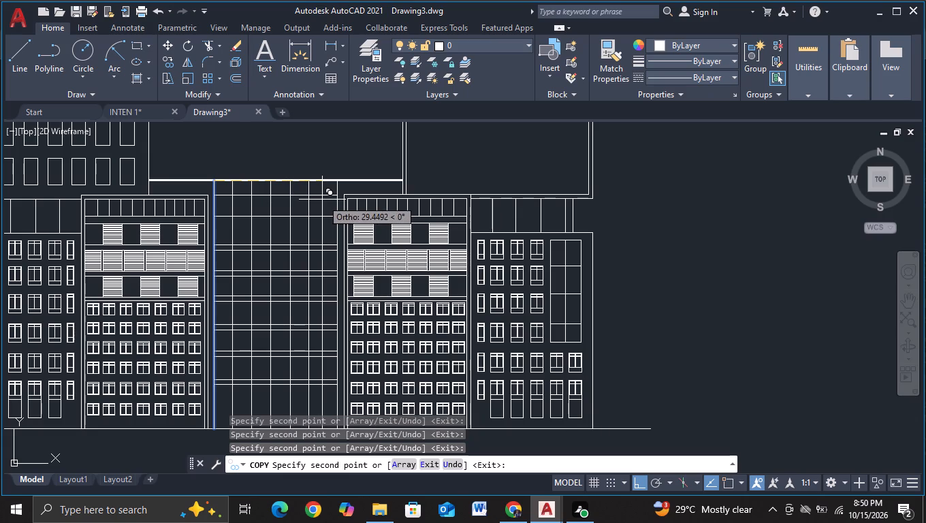
click(323, 200)
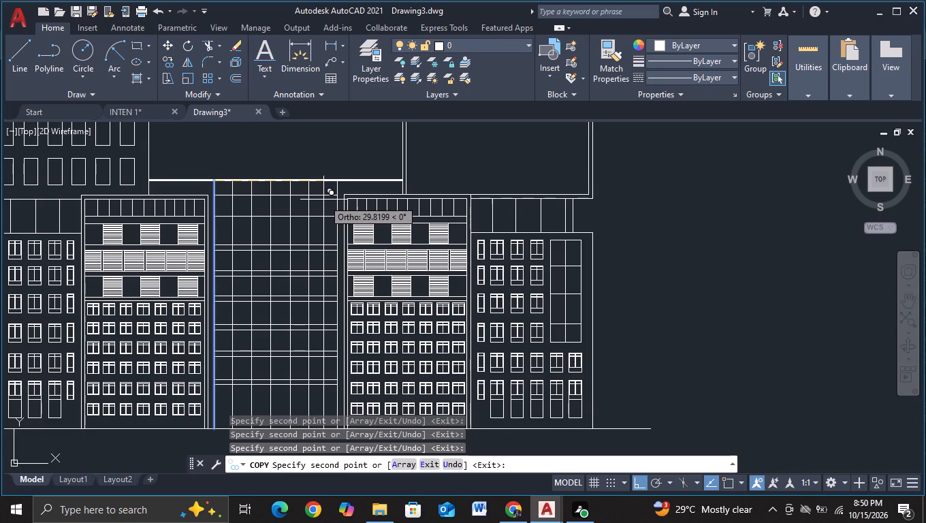
key(Escape)
Examine the whole elevation, comparing the divided central section with the louvre and window rows on both towers.
scroll(323, 200, down, 3)
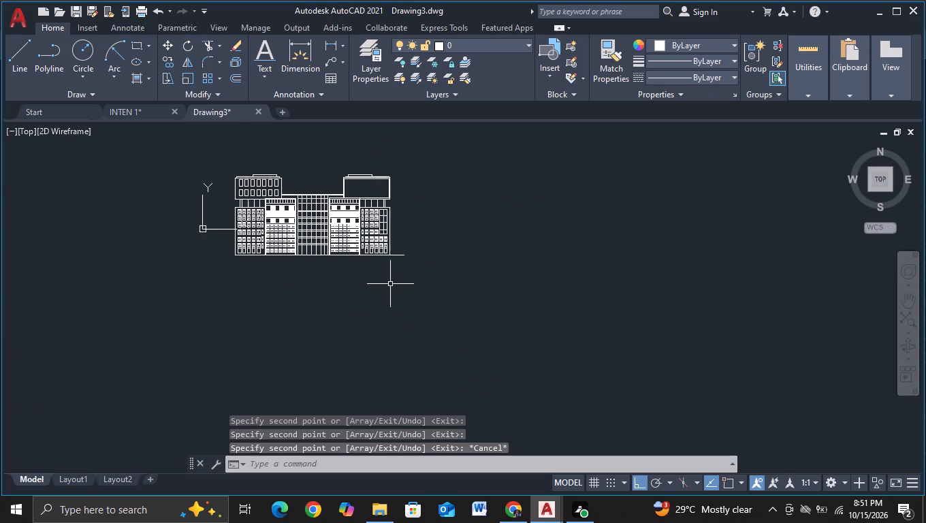
middle_drag(364, 300, 462, 289)
scroll(453, 289, up, 2)
middle_drag(421, 284, 461, 402)
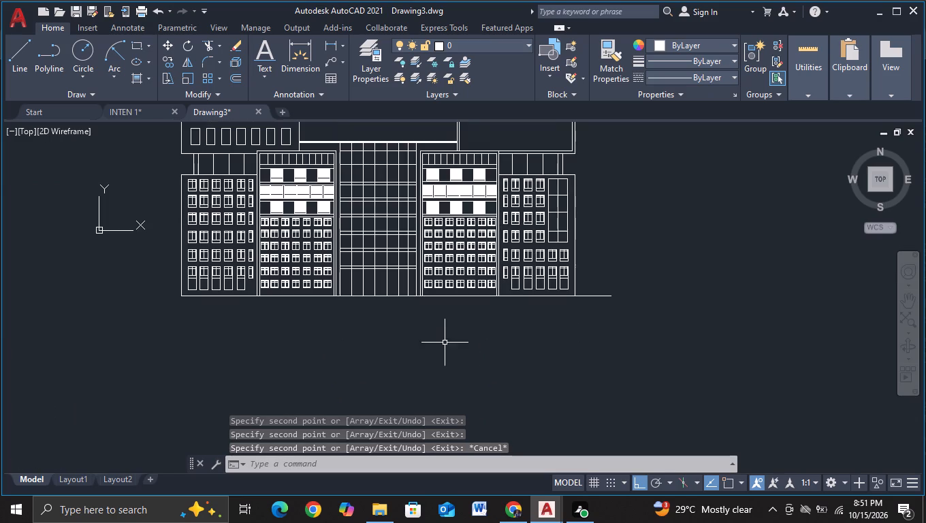
middle_drag(443, 338, 454, 379)
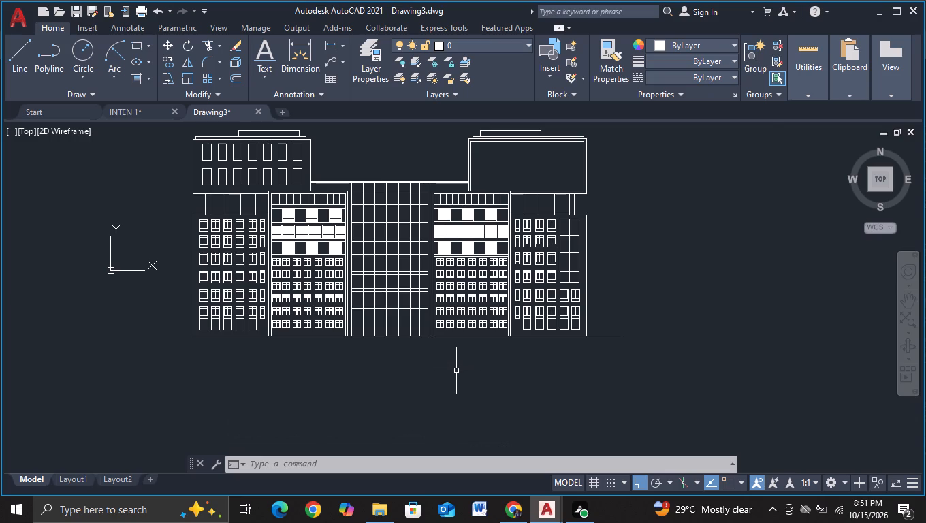
scroll(456, 370, up, 2)
middle_drag(431, 339, 462, 445)
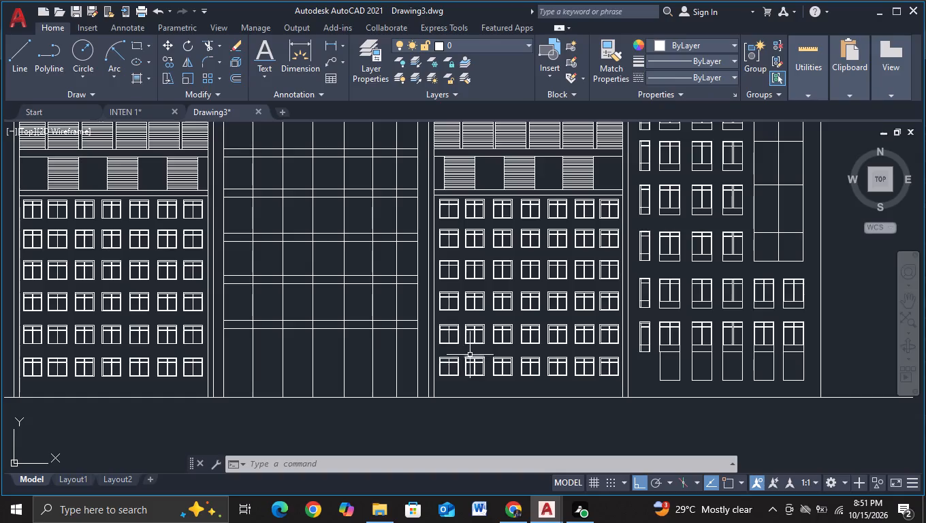
middle_drag(492, 311, 494, 378)
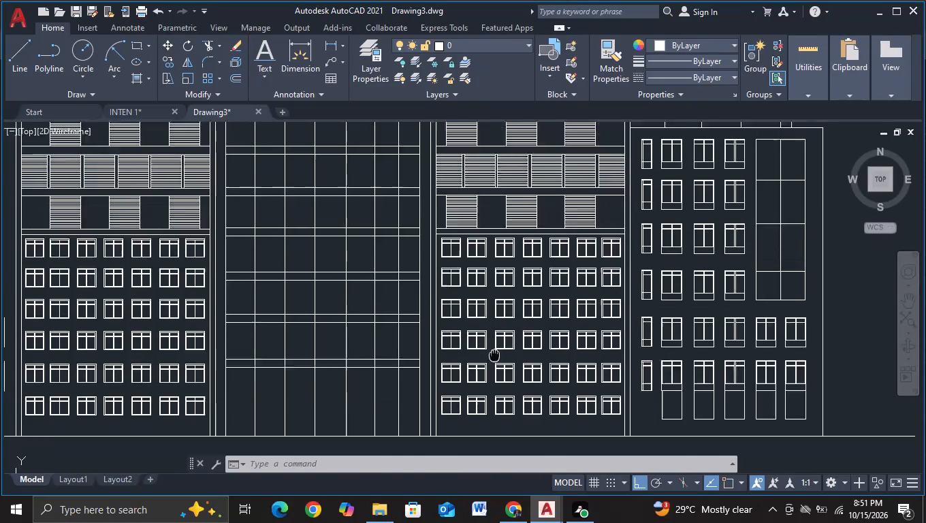
middle_drag(494, 378, 500, 424)
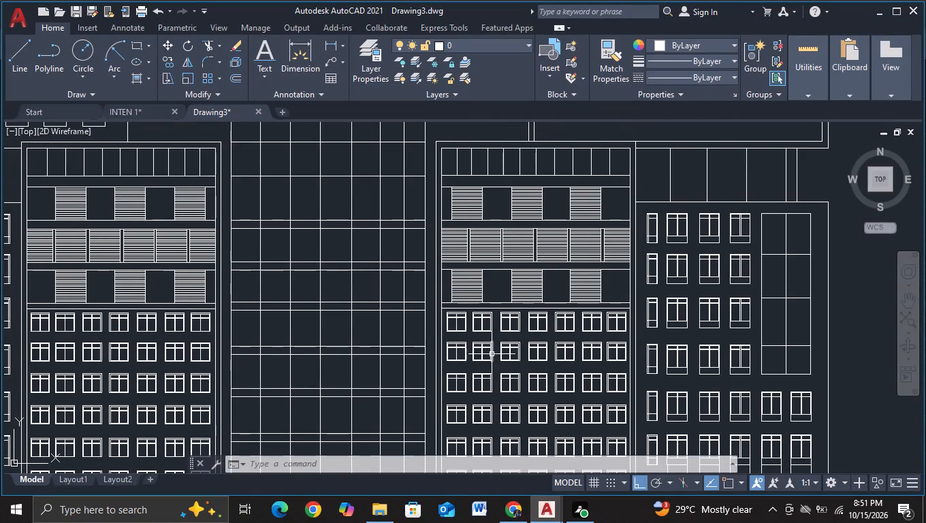
scroll(489, 356, up, 1)
middle_drag(468, 310, 476, 367)
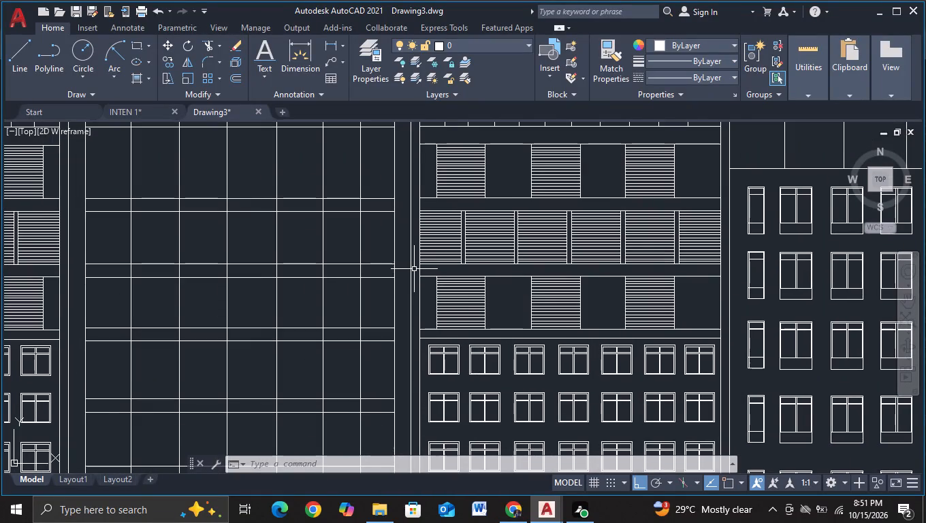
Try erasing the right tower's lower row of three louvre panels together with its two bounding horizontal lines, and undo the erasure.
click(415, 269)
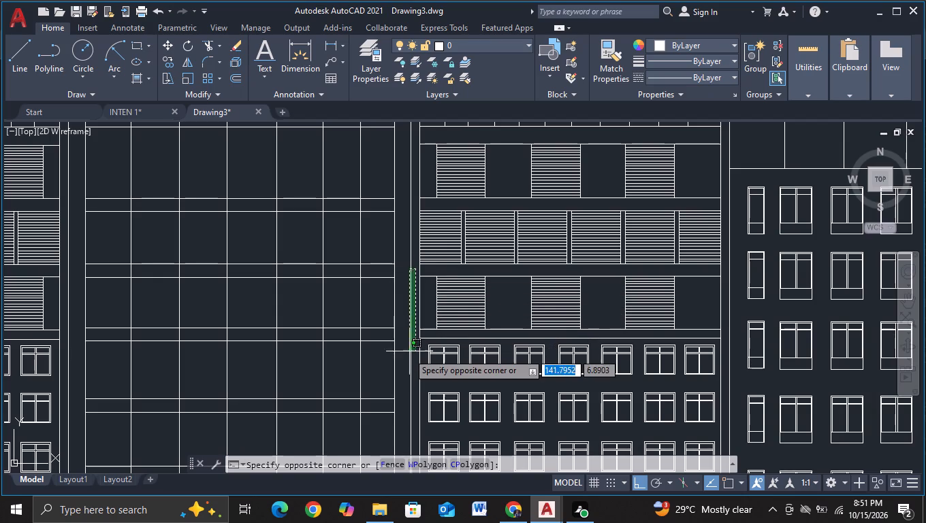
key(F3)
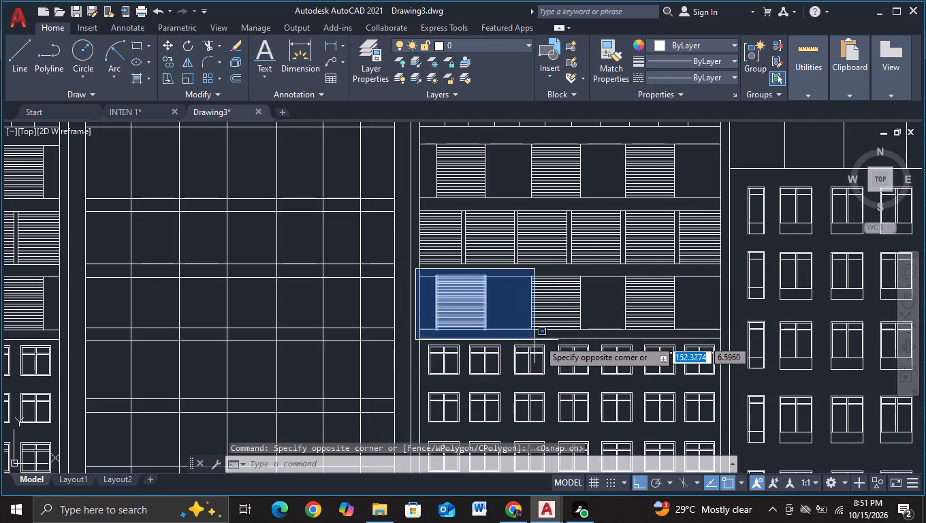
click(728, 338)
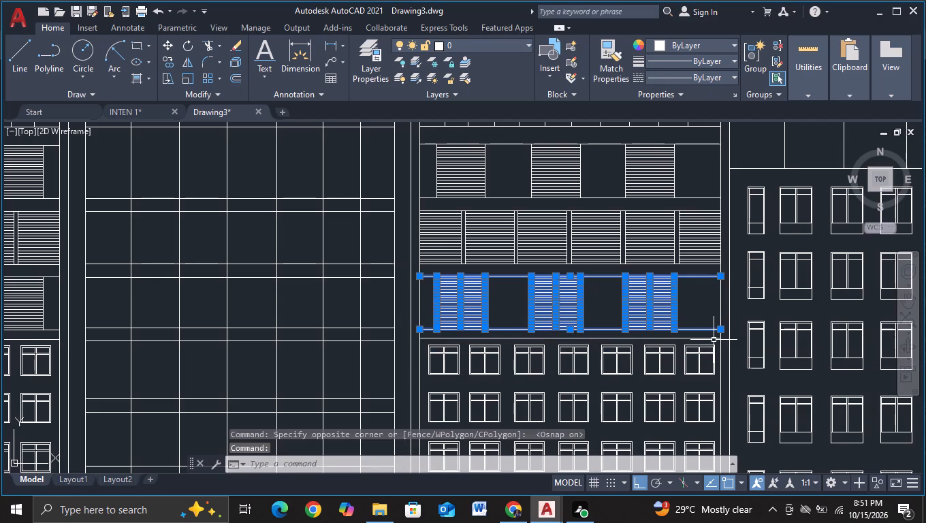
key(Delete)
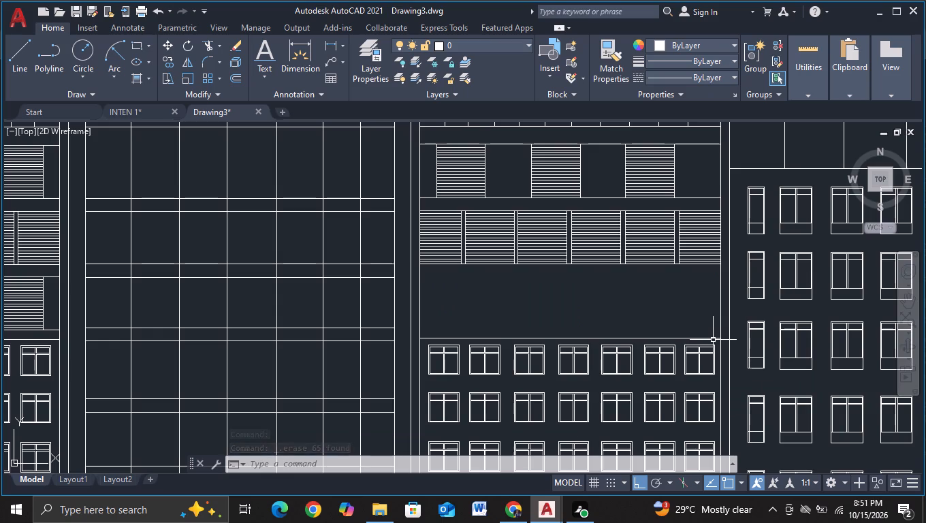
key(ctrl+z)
Erase only the three louvre panels in the right tower's lower louvre row, leaving out the bounding horizontal lines.
scroll(511, 323, up, 2)
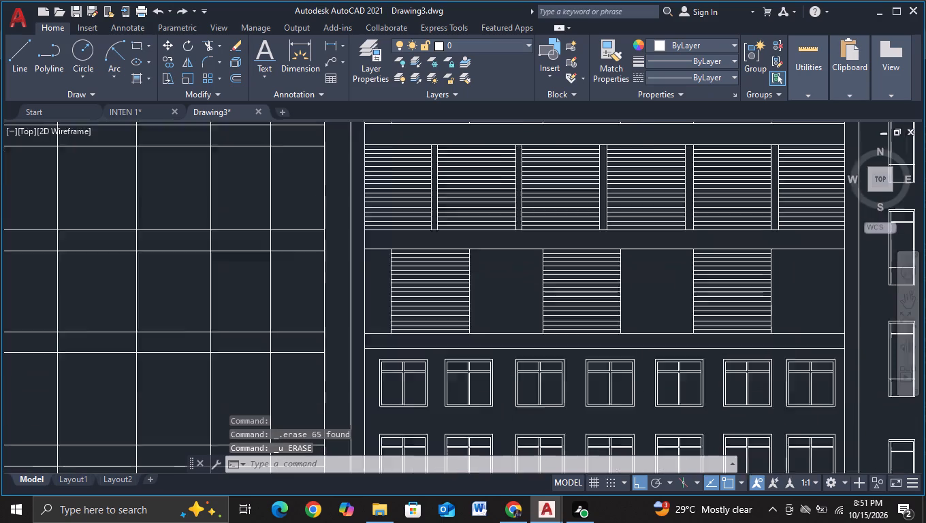
click(309, 191)
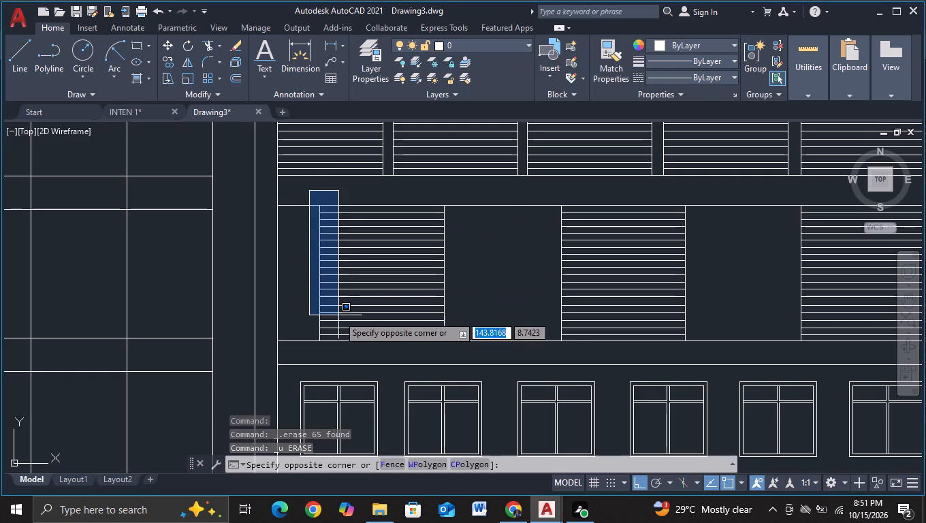
middle_drag(645, 355, 636, 353)
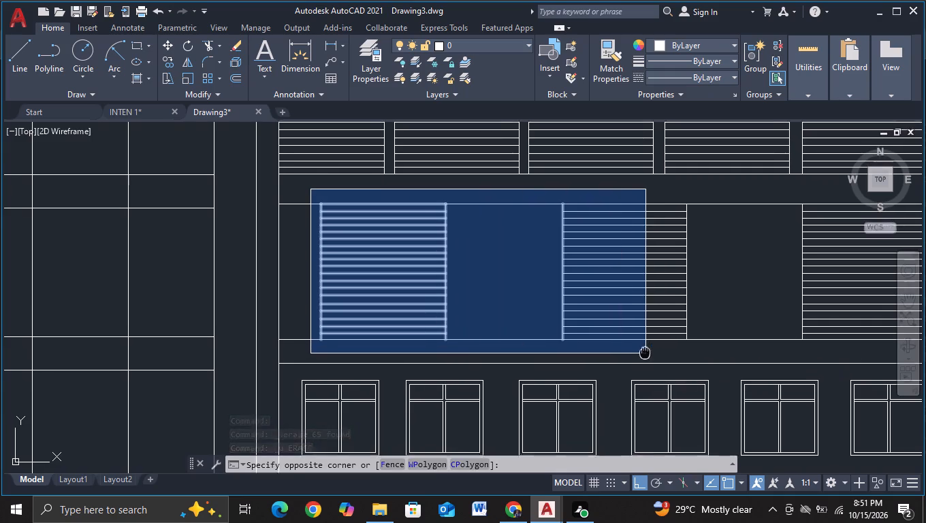
middle_drag(636, 353, 372, 350)
click(660, 347)
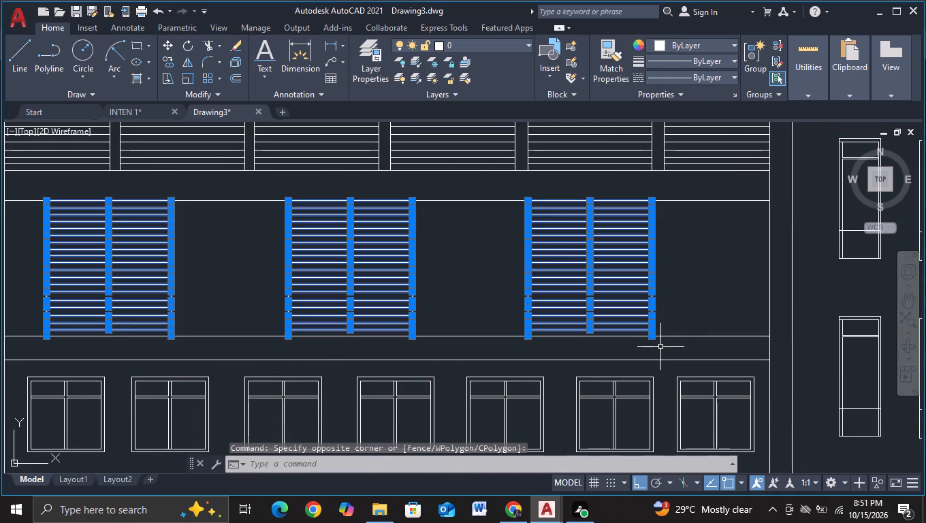
key(Delete)
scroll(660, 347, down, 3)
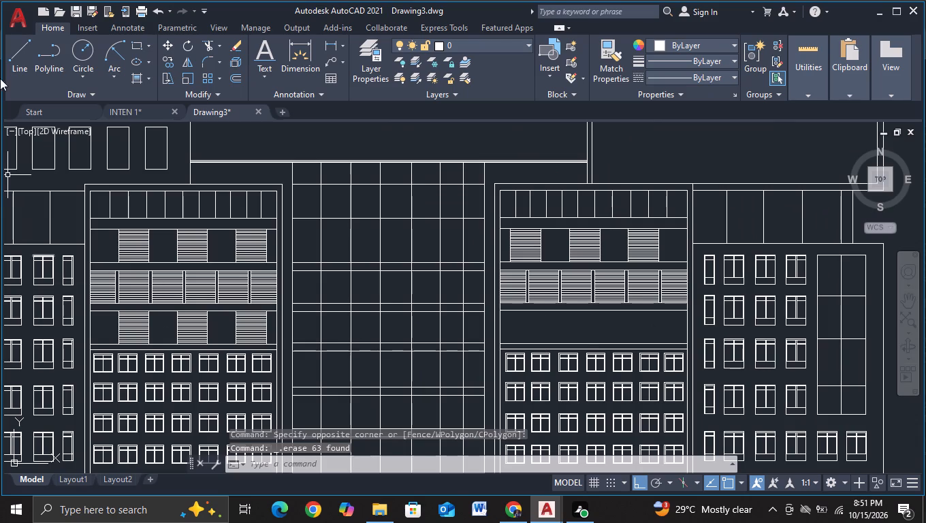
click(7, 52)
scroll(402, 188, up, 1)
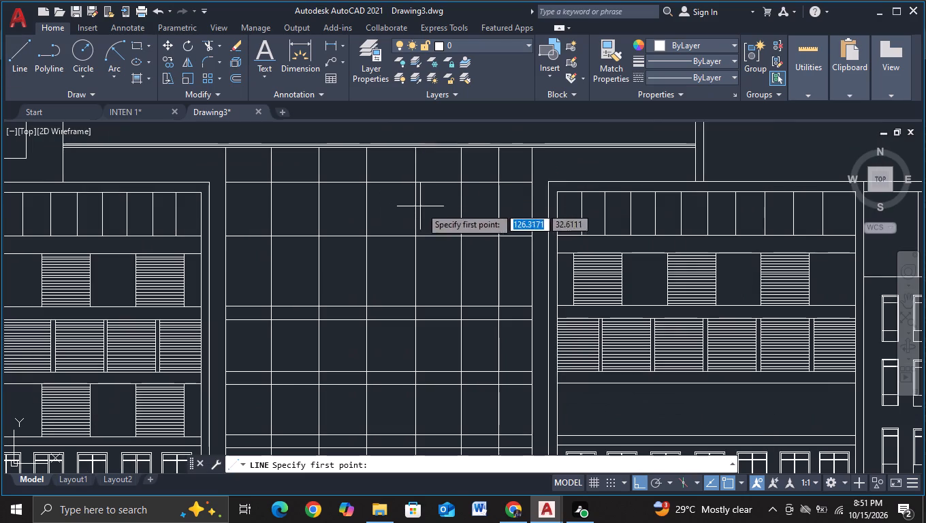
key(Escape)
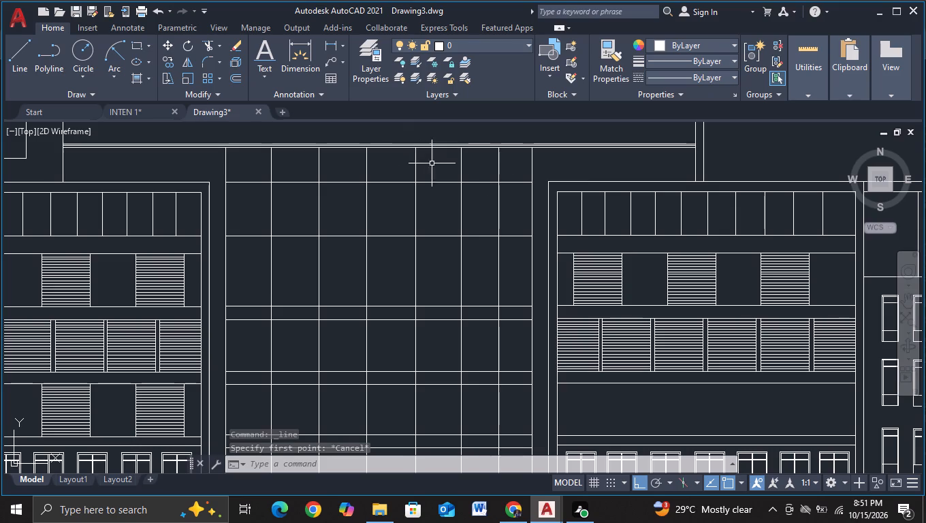
Copy the ten vertical lines in the right tower's top band about 21.02 units straight down into the emptied lower louvre band.
click(554, 187)
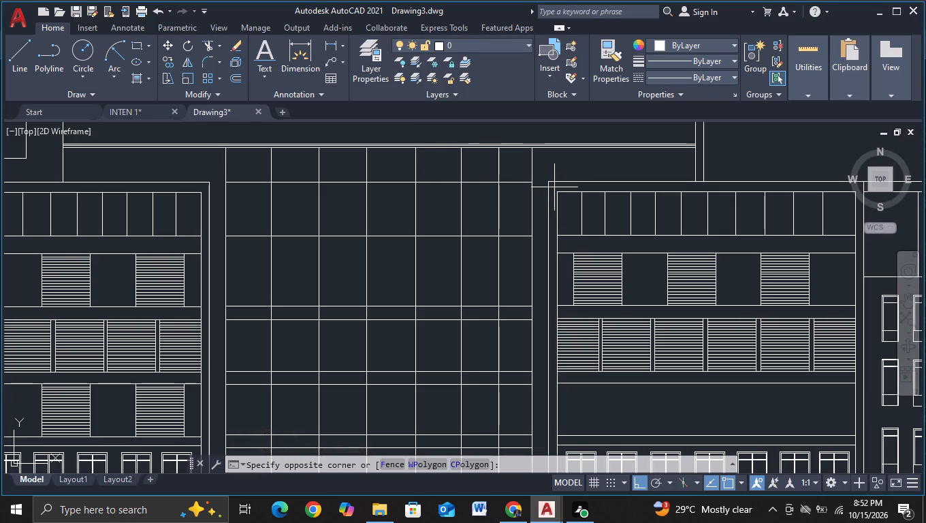
middle_drag(739, 246, 477, 257)
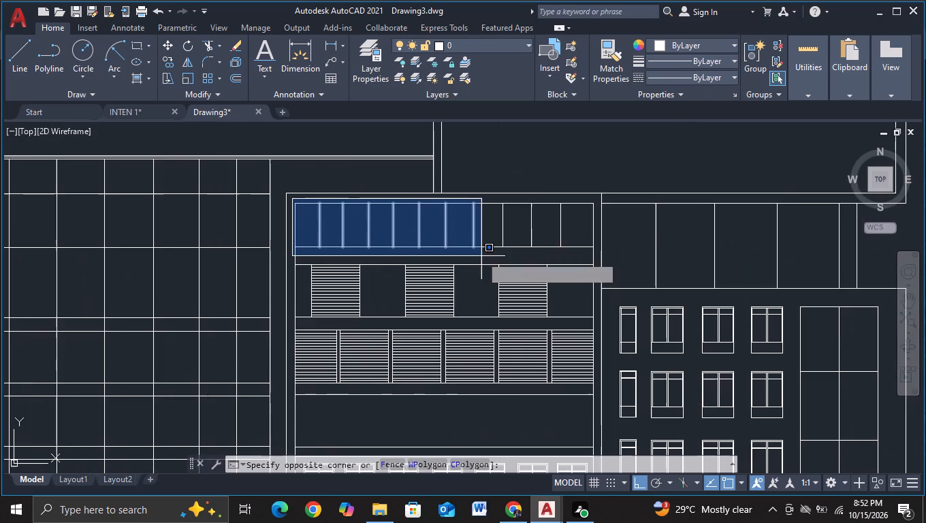
click(578, 249)
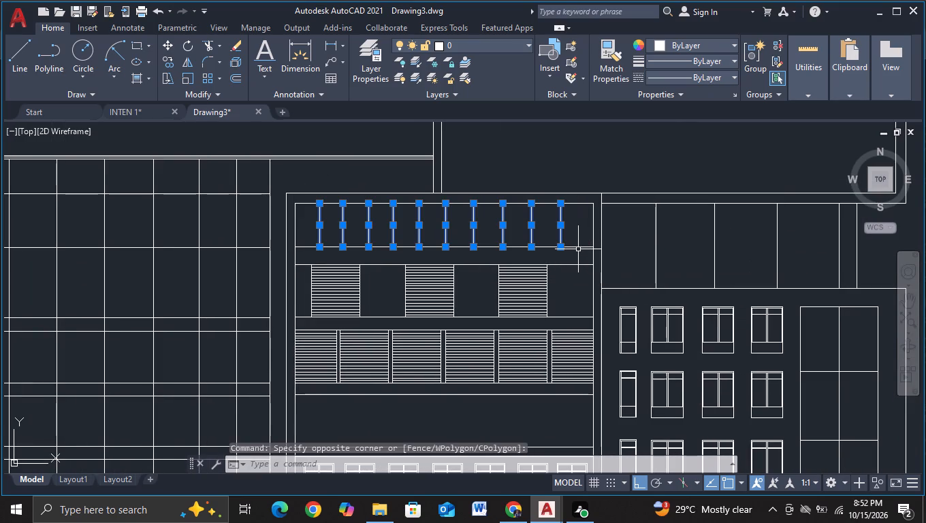
key(c)
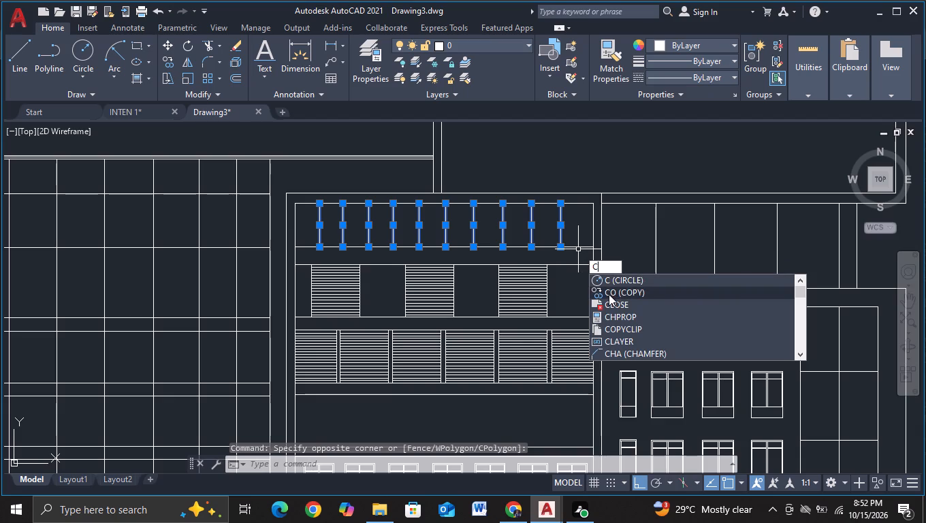
click(614, 290)
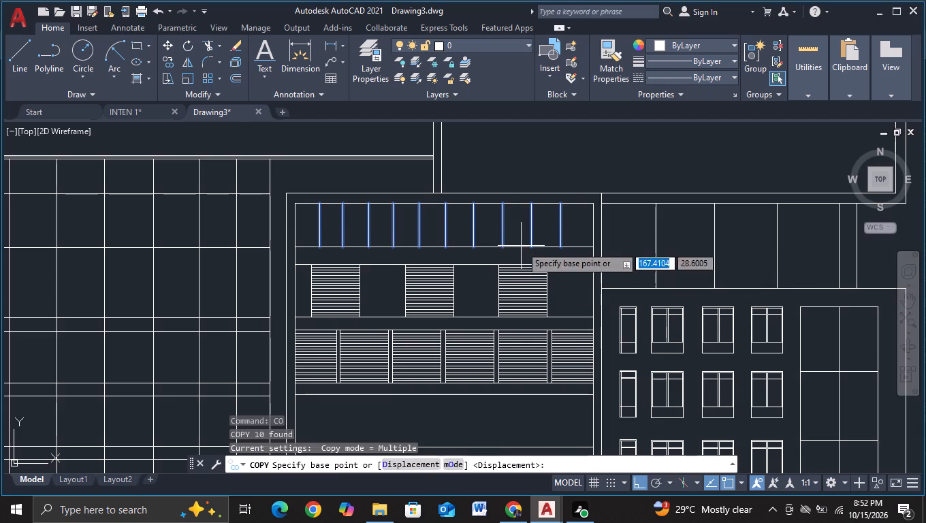
click(501, 232)
middle_drag(513, 323, 502, 186)
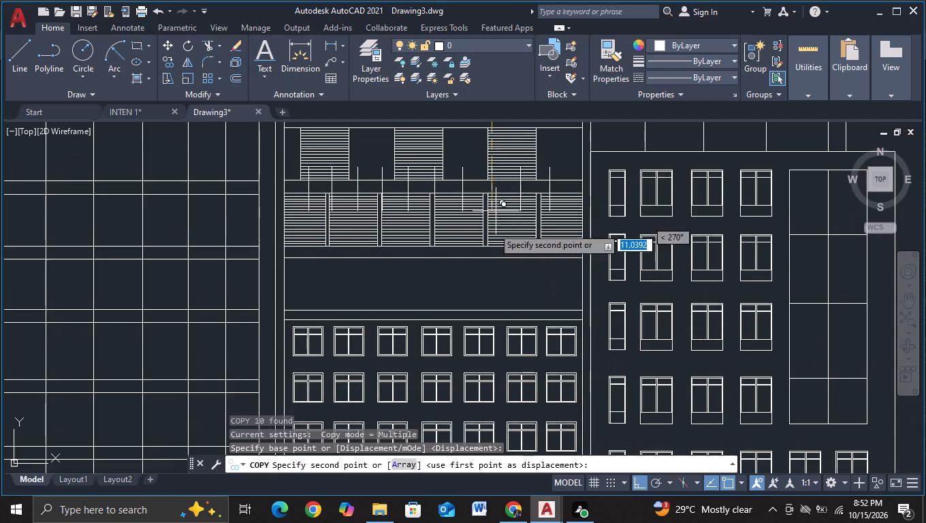
scroll(489, 306, up, 1)
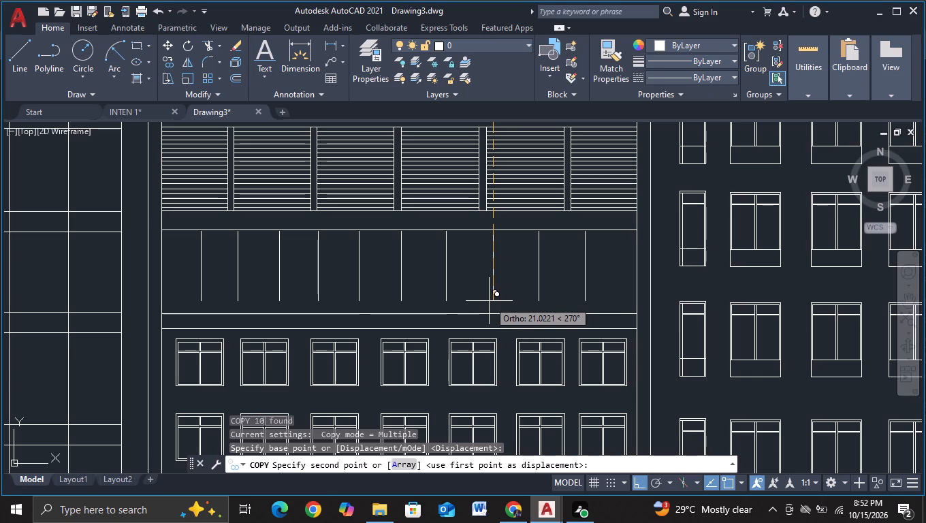
click(489, 301)
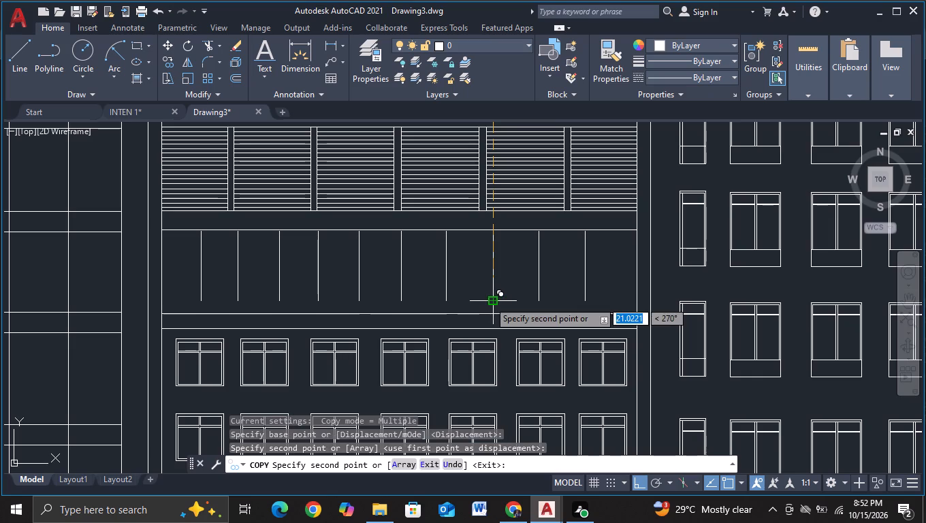
key(Escape)
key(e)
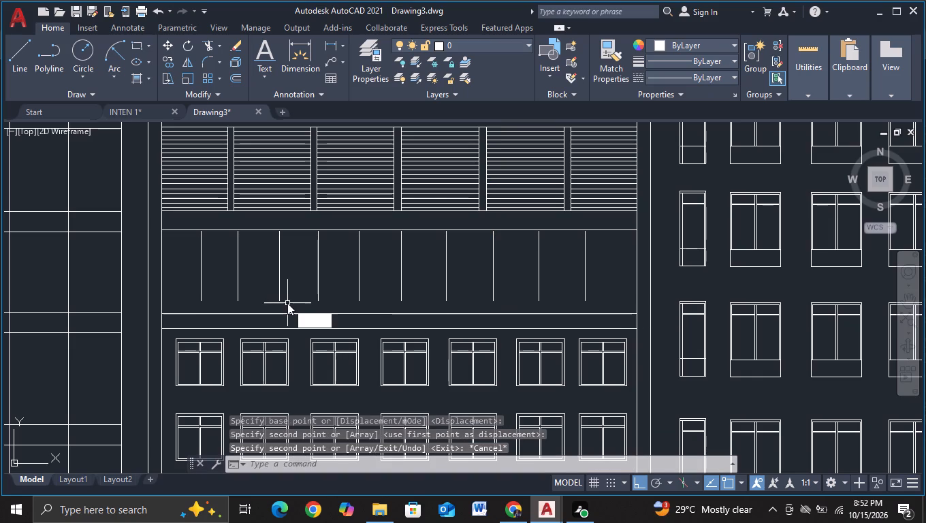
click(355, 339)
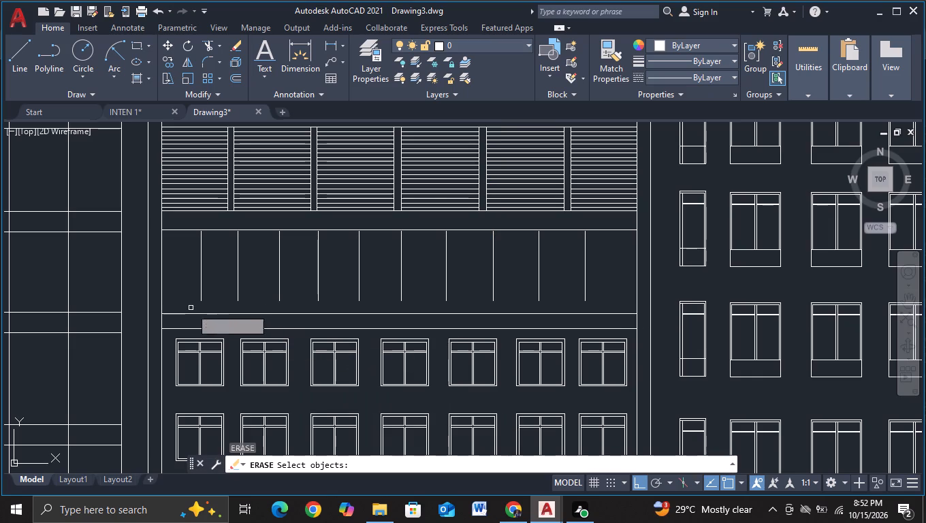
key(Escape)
Extend the ten copied vertical lines down to the horizontal line bounding the bottom of their band.
key(e)
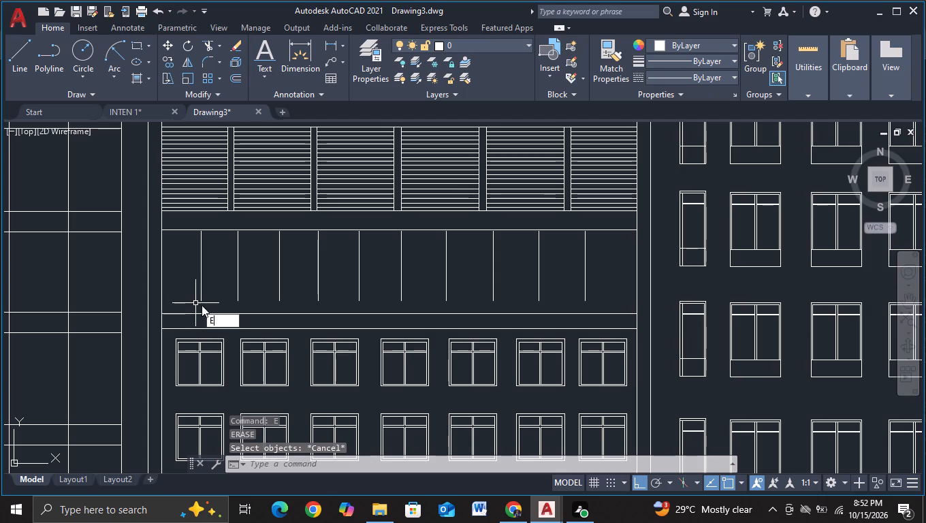
click(238, 350)
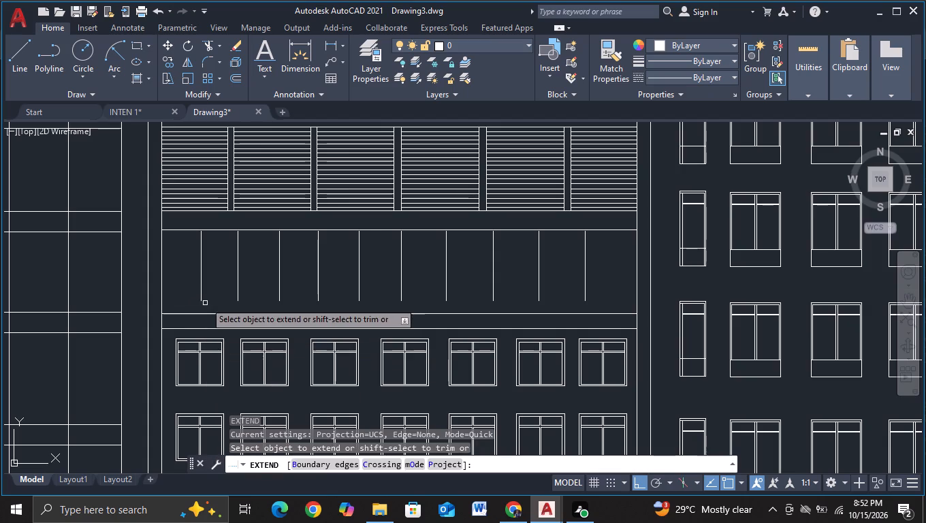
click(200, 299)
click(236, 302)
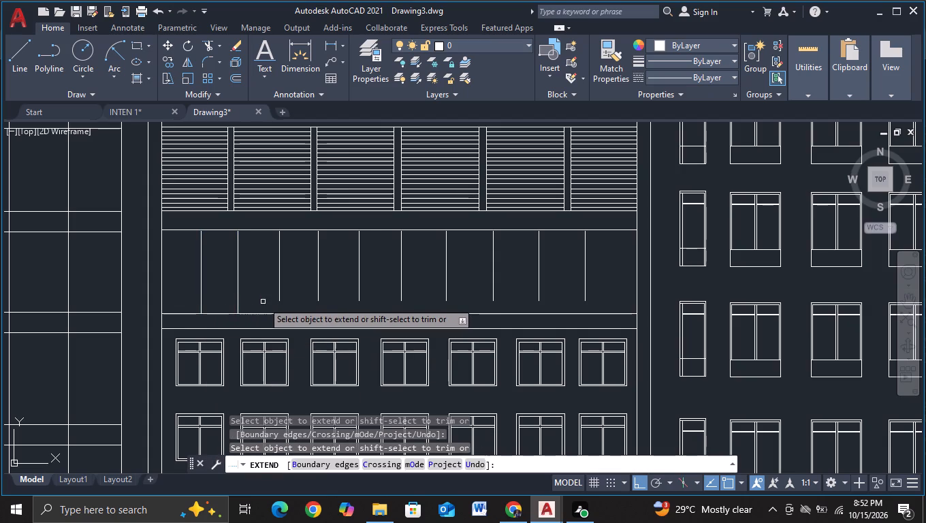
click(279, 302)
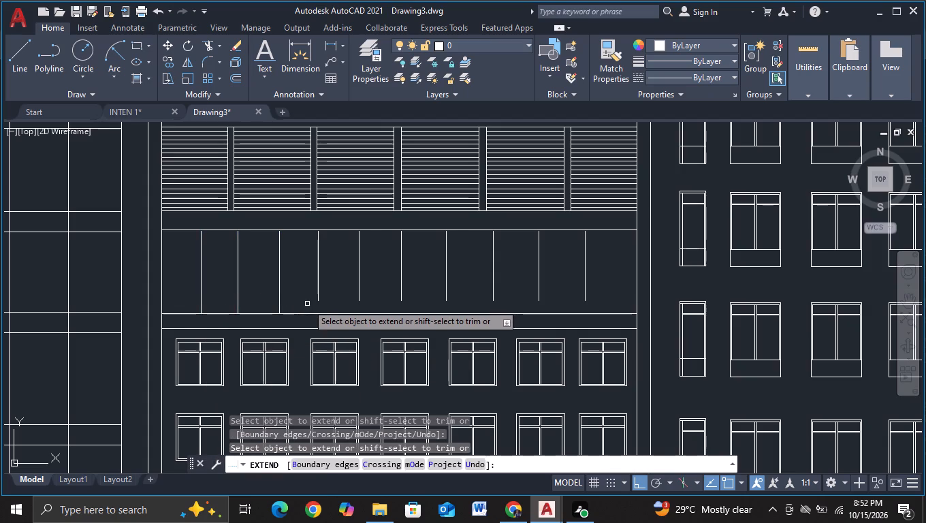
click(319, 302)
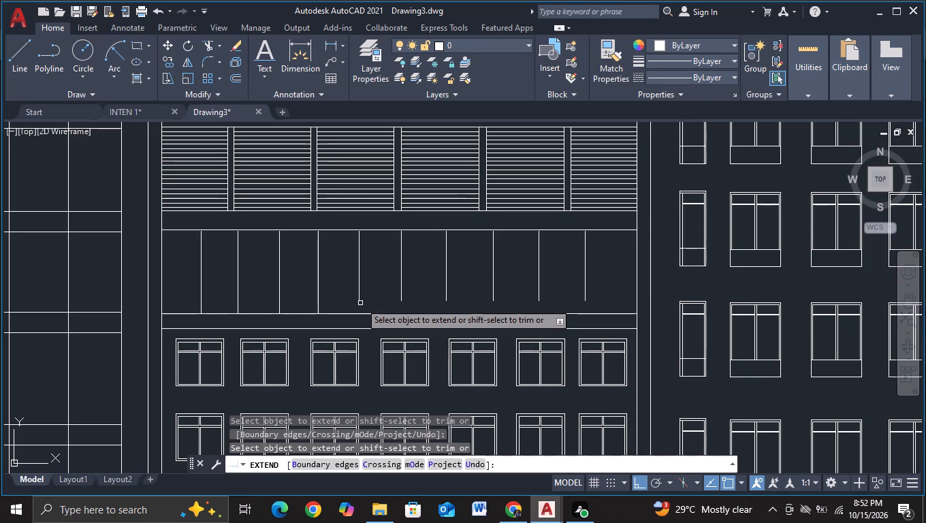
click(360, 302)
click(402, 301)
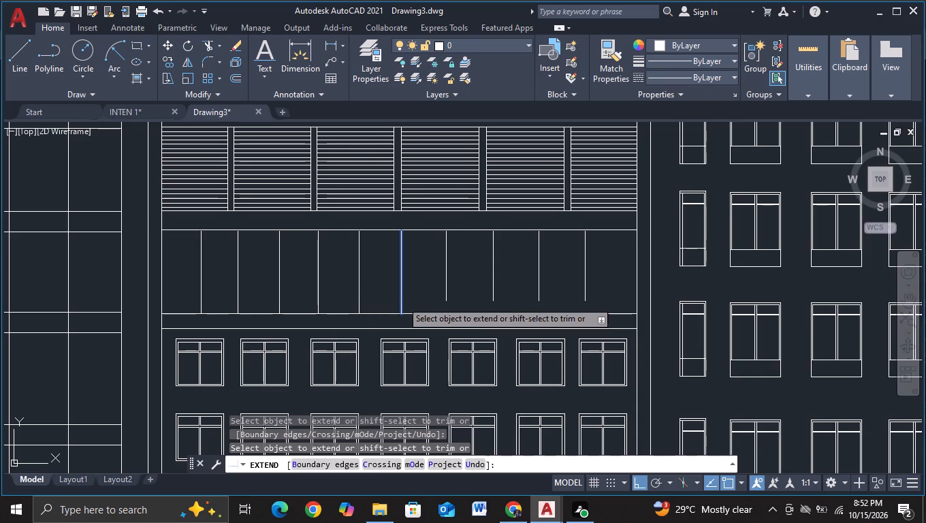
click(444, 300)
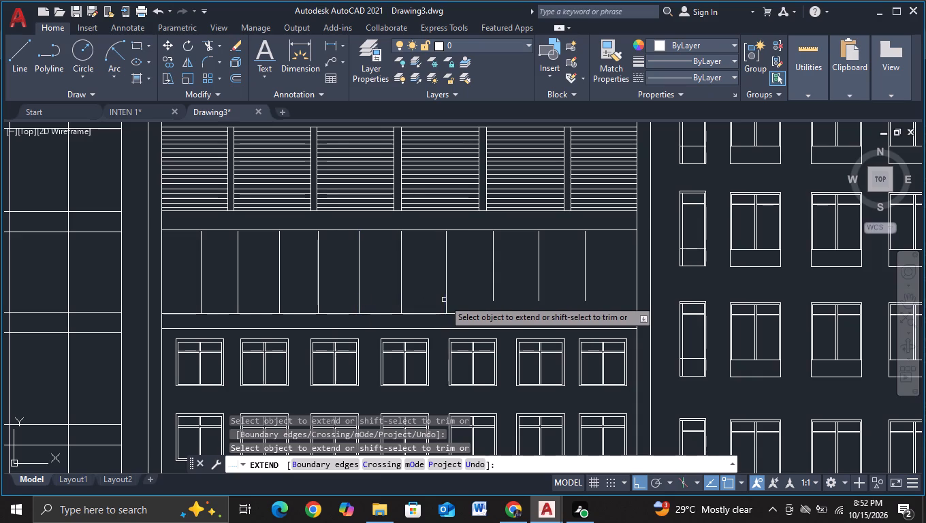
click(492, 295)
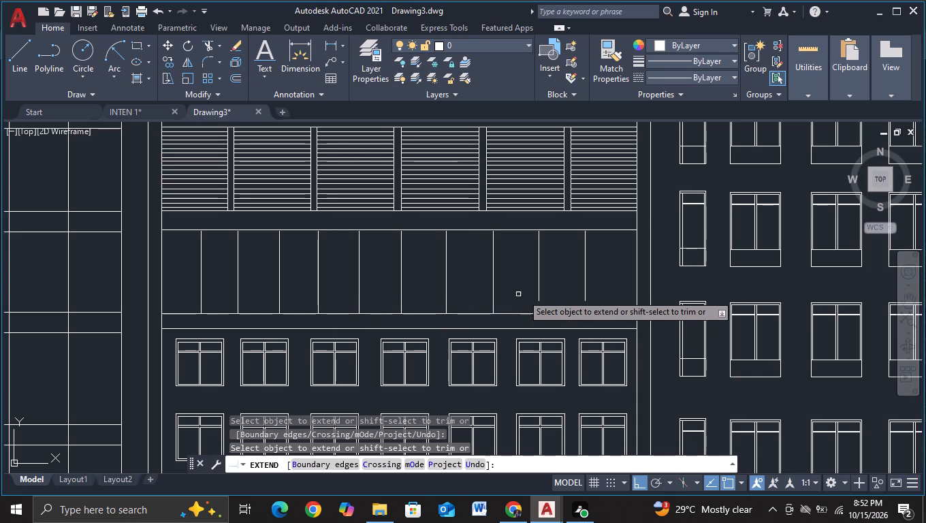
click(540, 293)
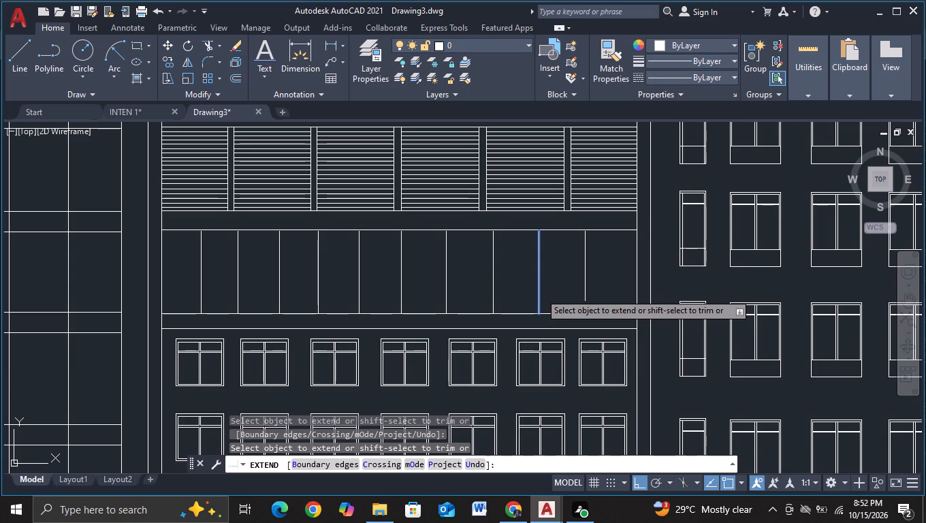
click(585, 290)
key(Escape)
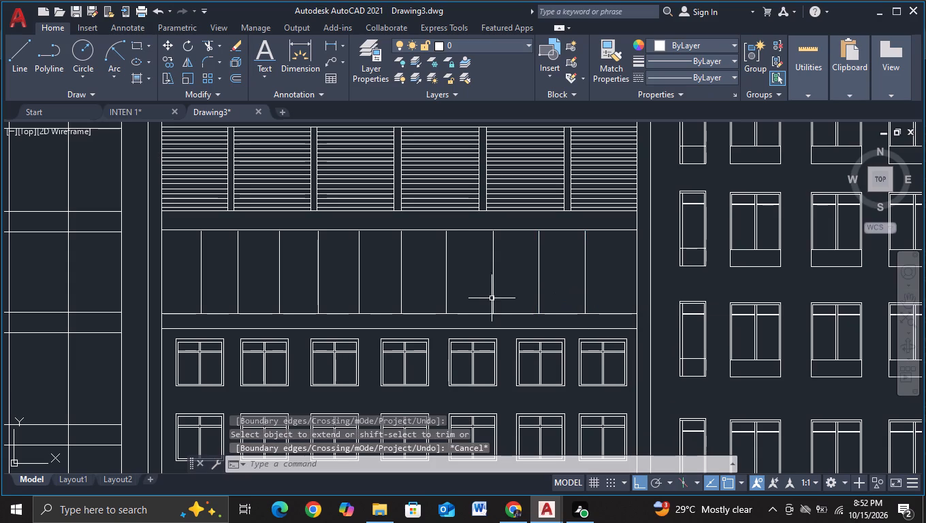
Erase the ten original vertical lines in the right tower's top band, keeping its horizontal border lines.
scroll(460, 300, down, 1)
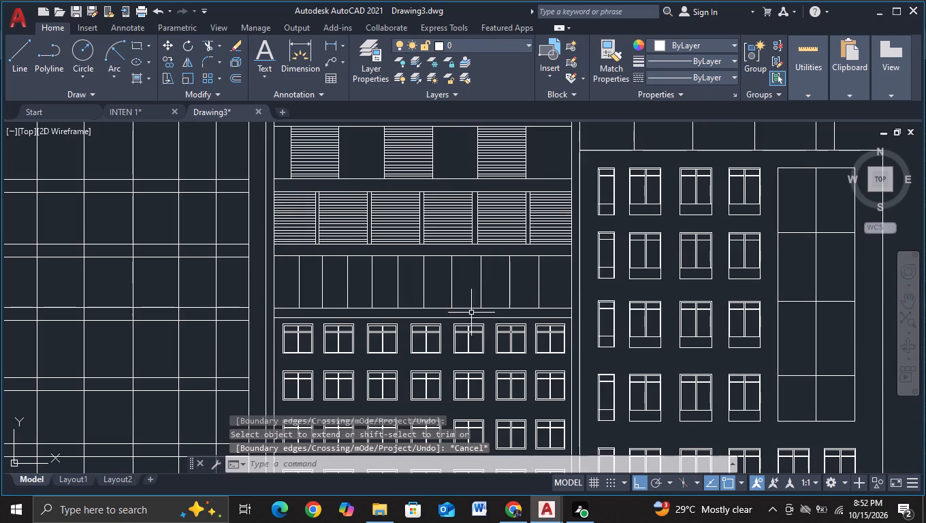
middle_drag(453, 289, 464, 353)
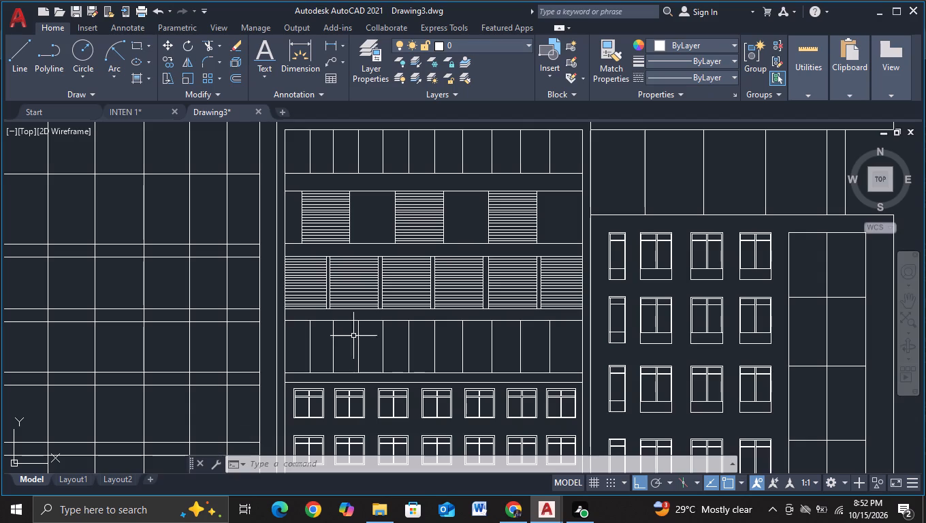
middle_drag(370, 220, 371, 225)
middle_drag(371, 225, 393, 314)
scroll(269, 279, up, 1)
click(335, 182)
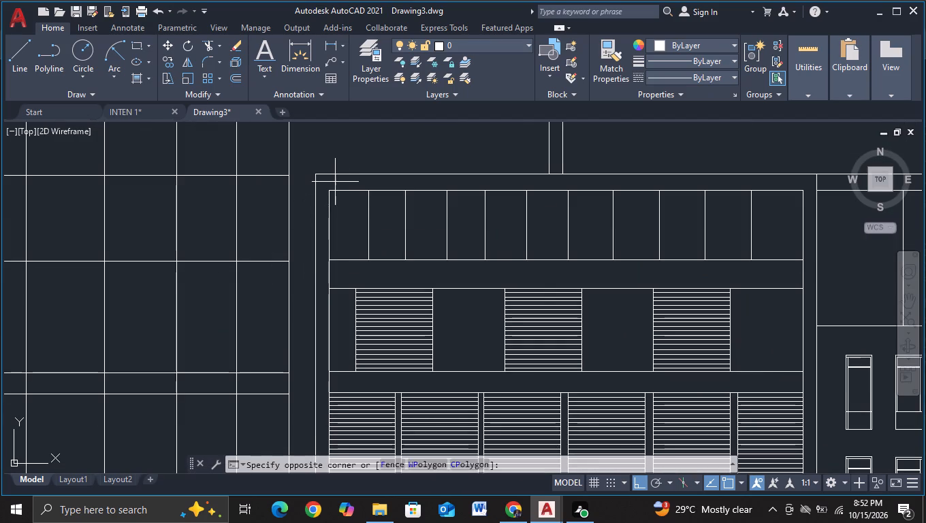
click(771, 271)
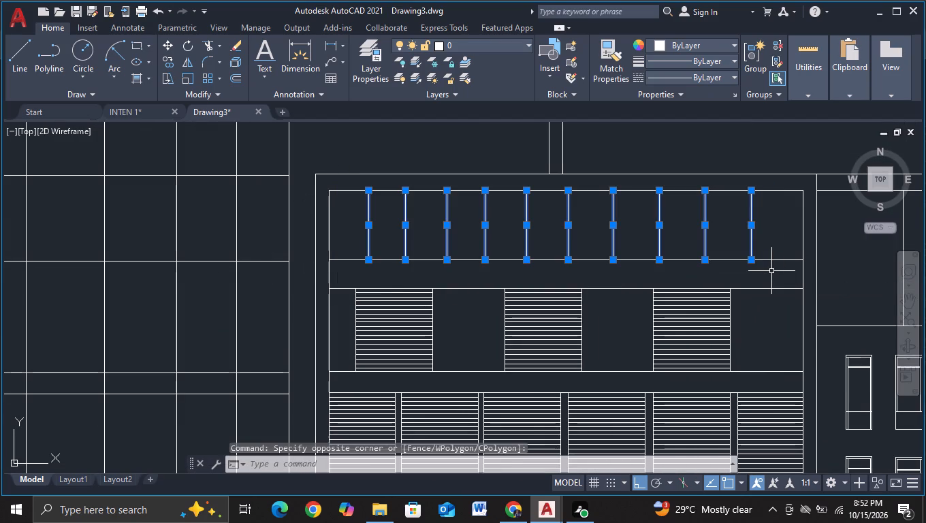
key(Delete)
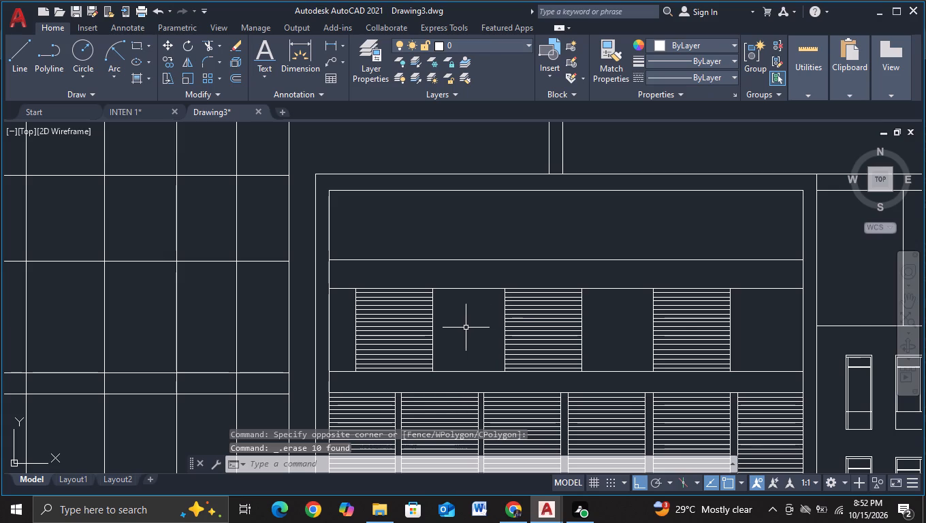
Erase the three separate louvre panels in the right tower's upper louvre row, keeping the horizontal lines bounding it.
scroll(466, 328, down, 1)
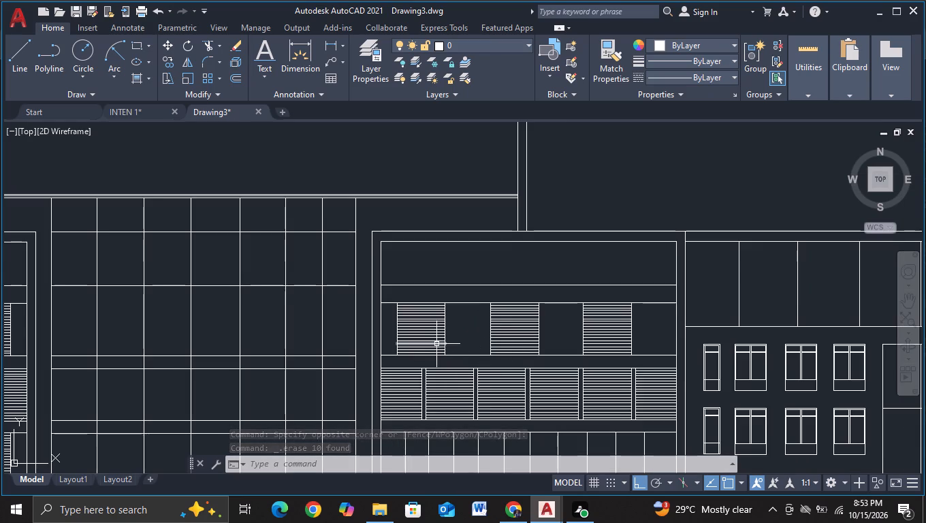
click(393, 293)
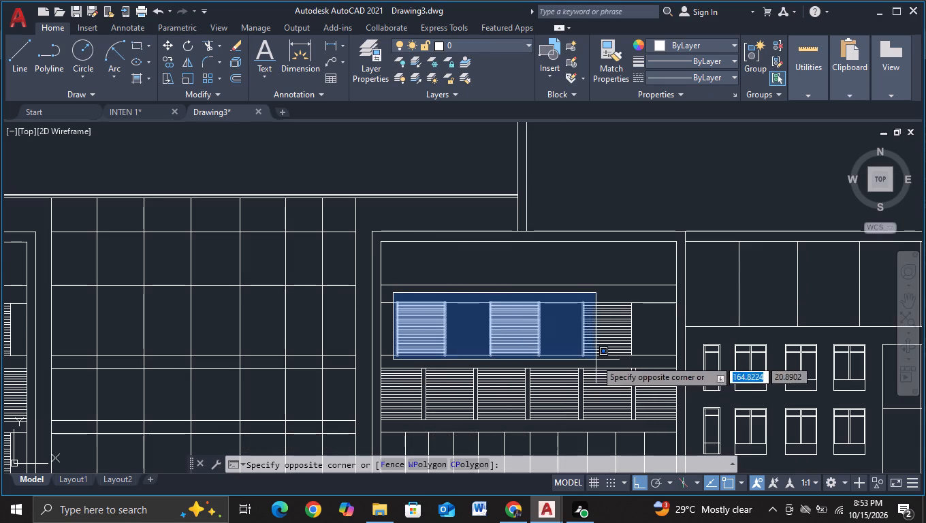
click(644, 368)
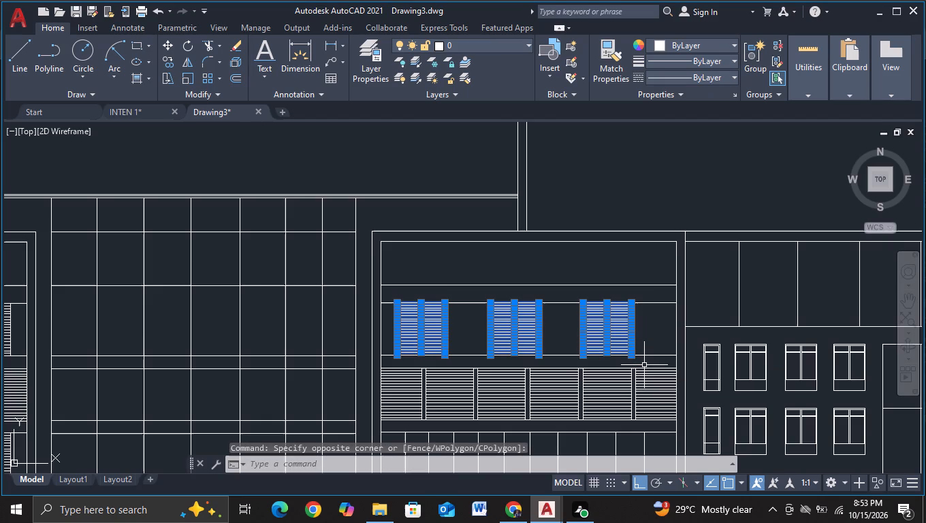
key(Delete)
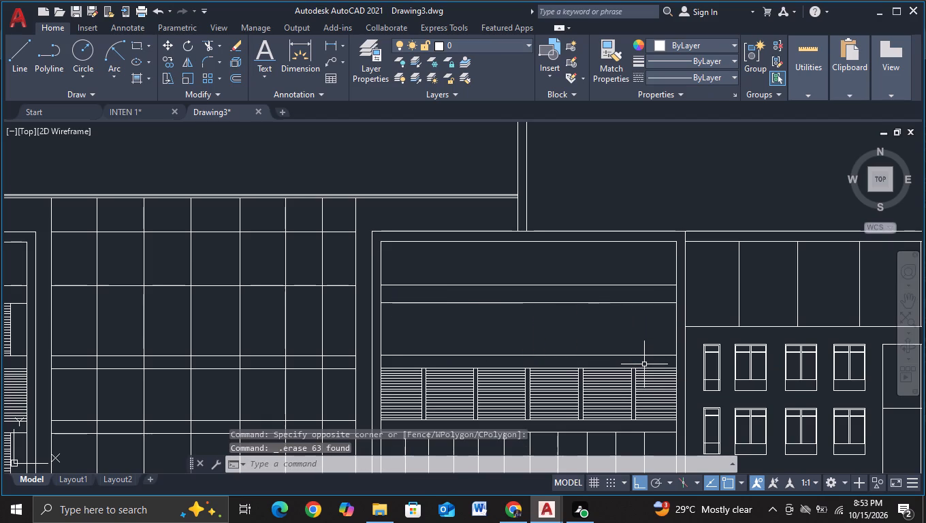
Copy the right tower's remaining six-panel louvre row about 7.17 units straight up into the emptied band directly above it.
middle_drag(566, 393, 556, 313)
scroll(392, 325, up, 2)
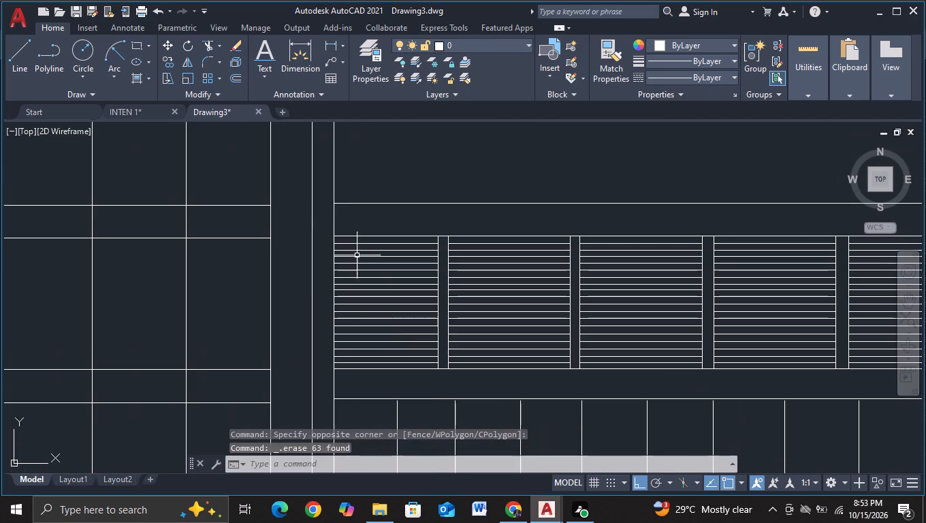
click(321, 212)
scroll(622, 384, down, 2)
middle_drag(622, 384, 301, 372)
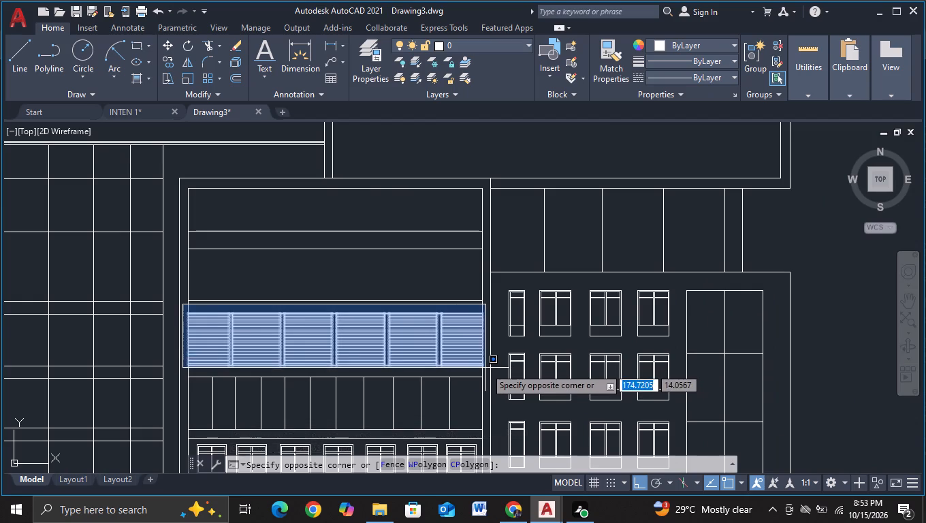
click(485, 368)
key(c)
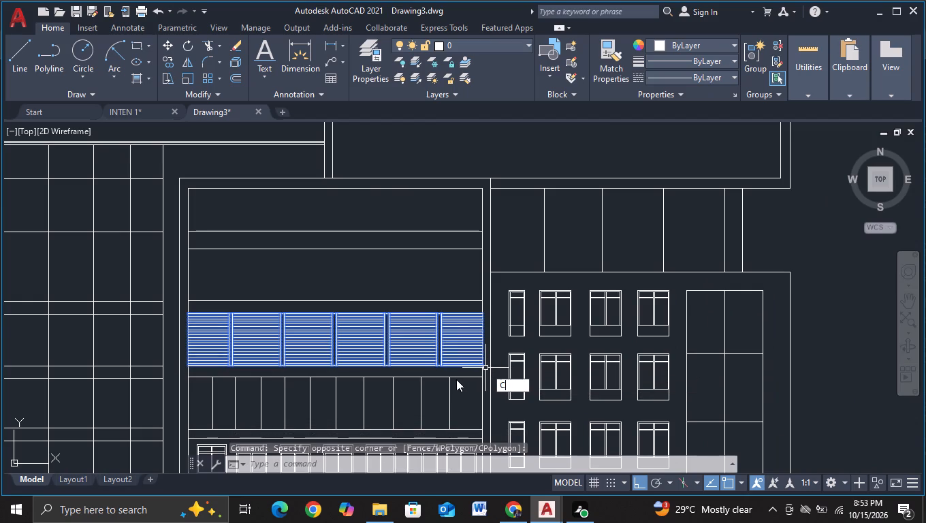
click(514, 407)
click(381, 345)
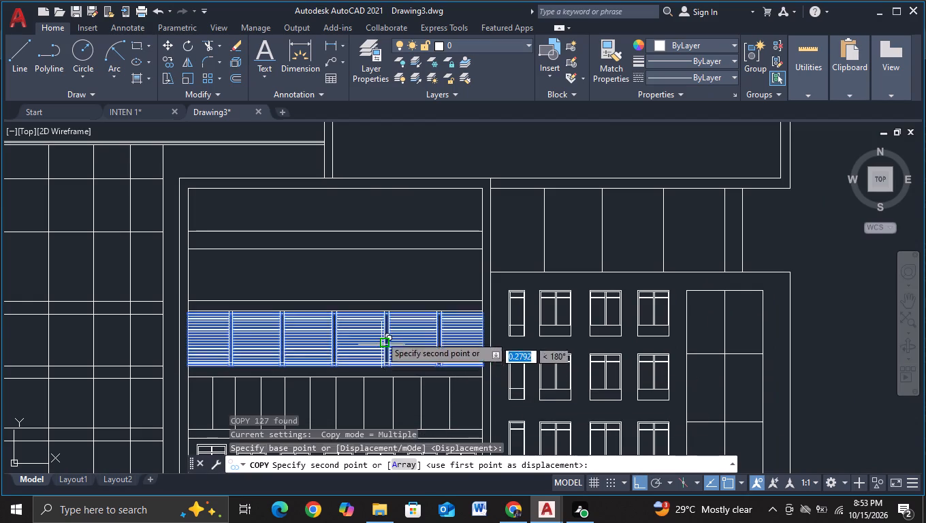
scroll(370, 283, up, 1)
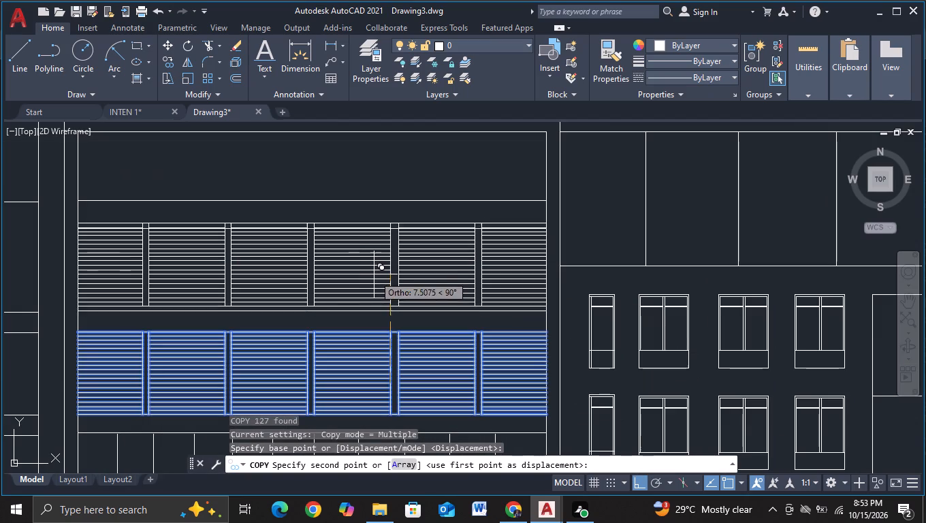
scroll(372, 280, up, 2)
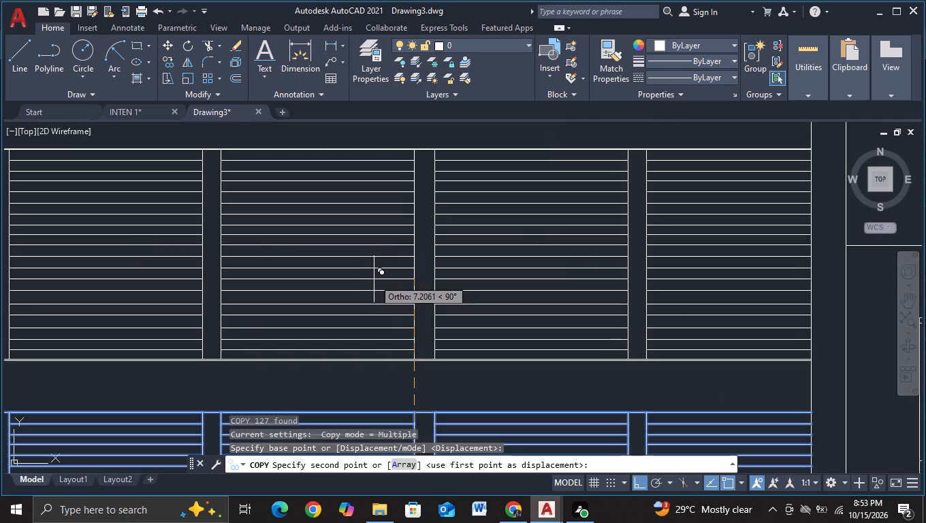
click(374, 281)
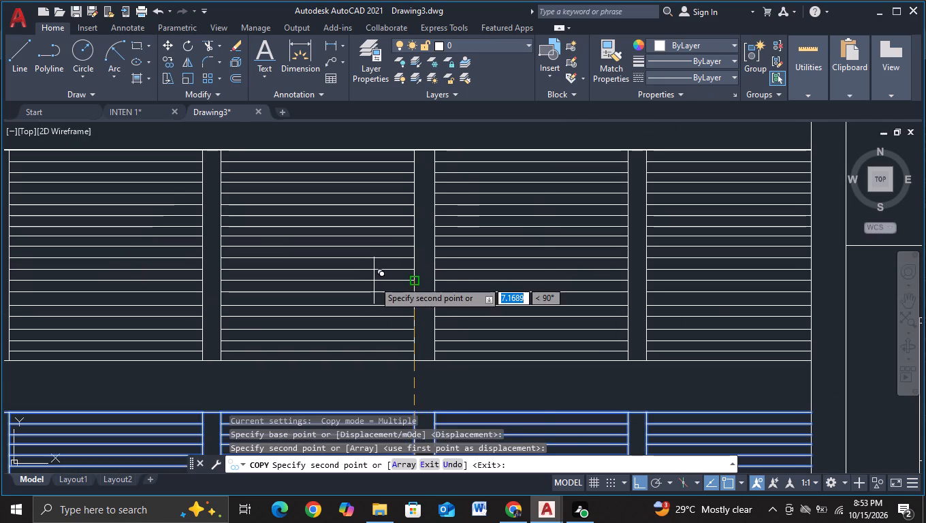
Place a second copy of the louvre row about 13.88 units straight up from the original, in the right tower's top band.
scroll(374, 281, down, 2)
middle_drag(370, 231, 390, 354)
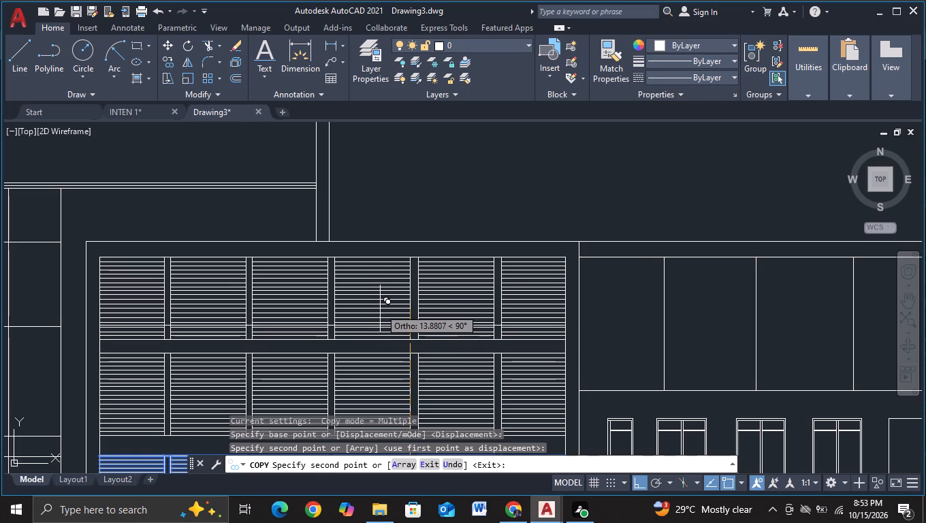
click(380, 308)
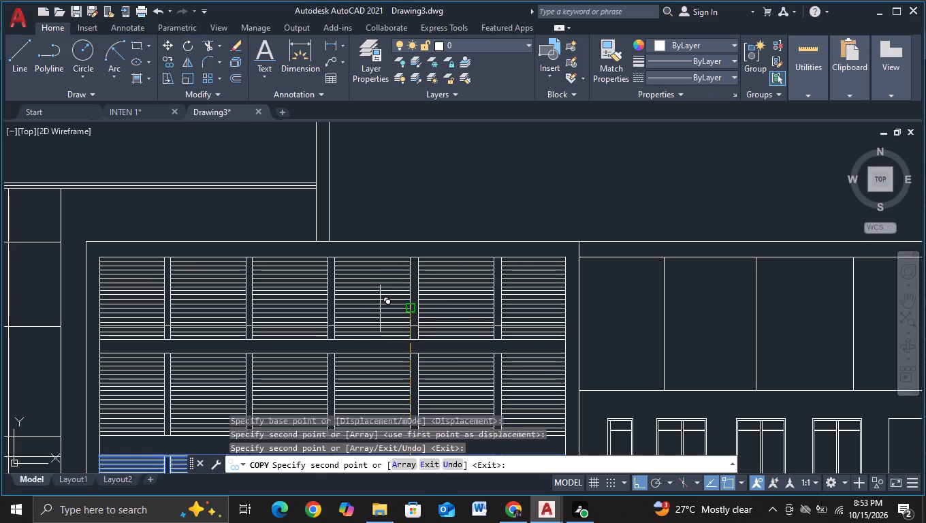
key(Escape)
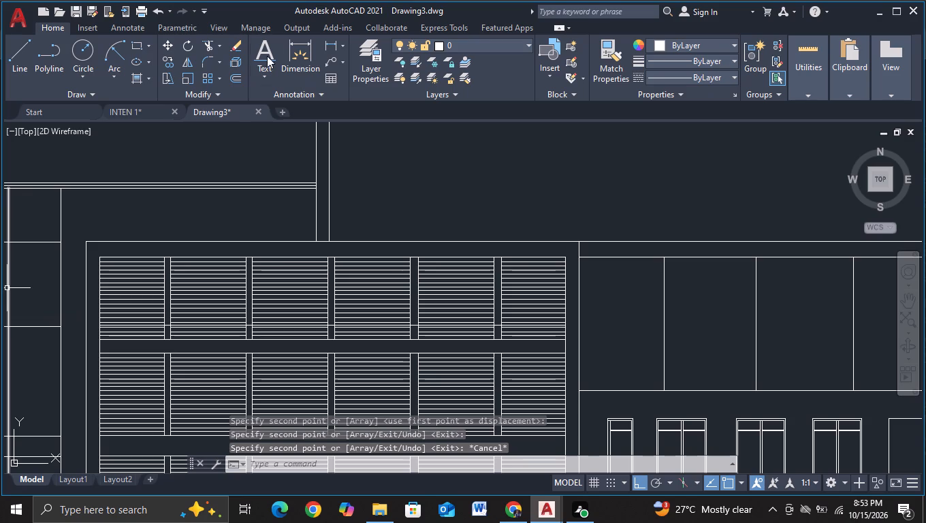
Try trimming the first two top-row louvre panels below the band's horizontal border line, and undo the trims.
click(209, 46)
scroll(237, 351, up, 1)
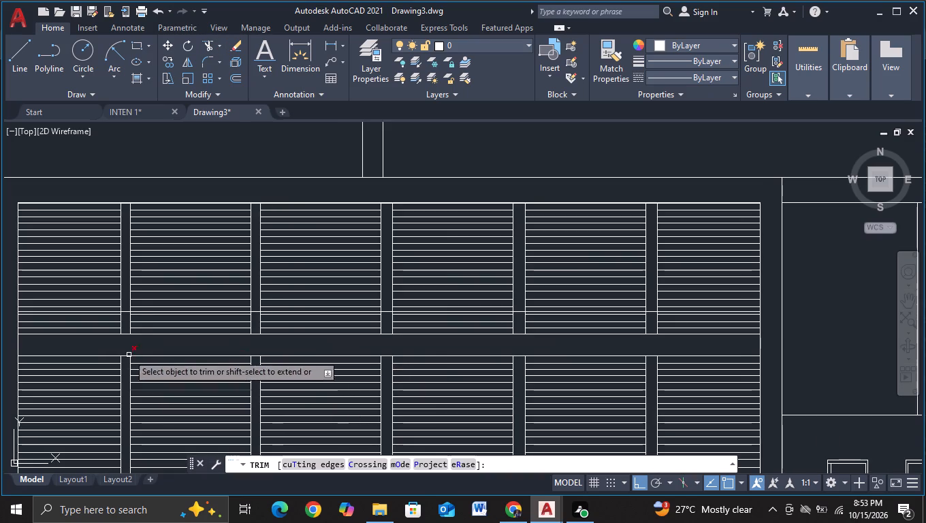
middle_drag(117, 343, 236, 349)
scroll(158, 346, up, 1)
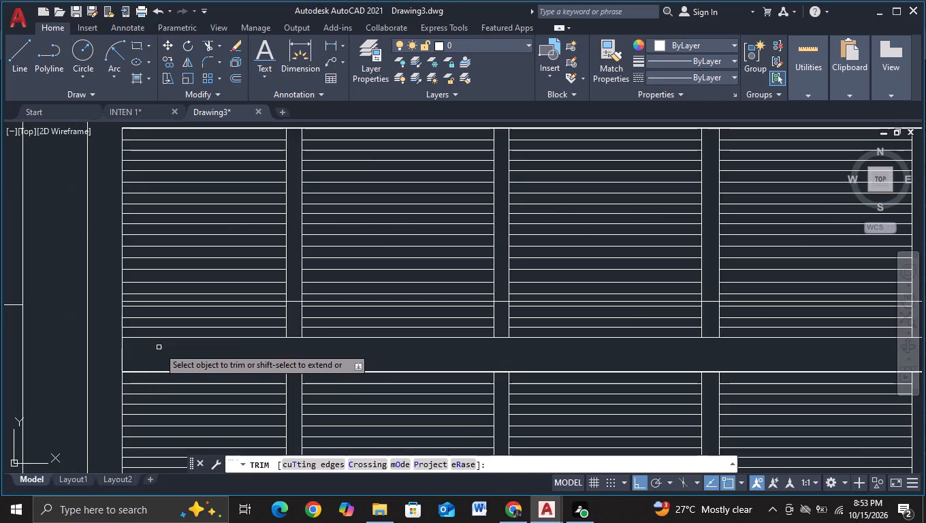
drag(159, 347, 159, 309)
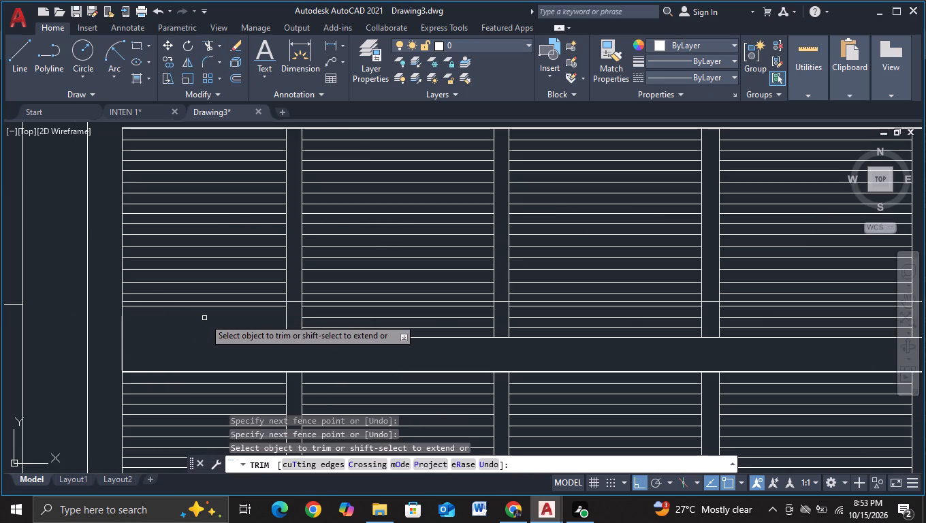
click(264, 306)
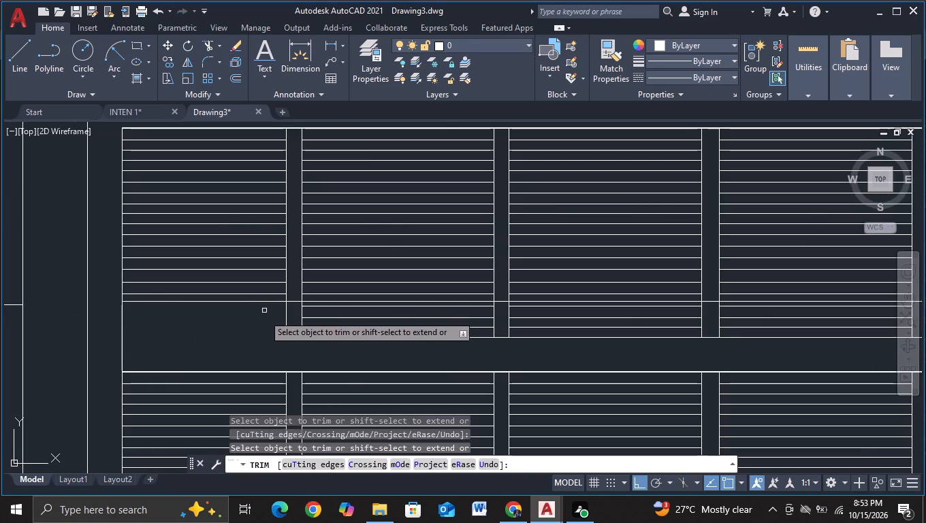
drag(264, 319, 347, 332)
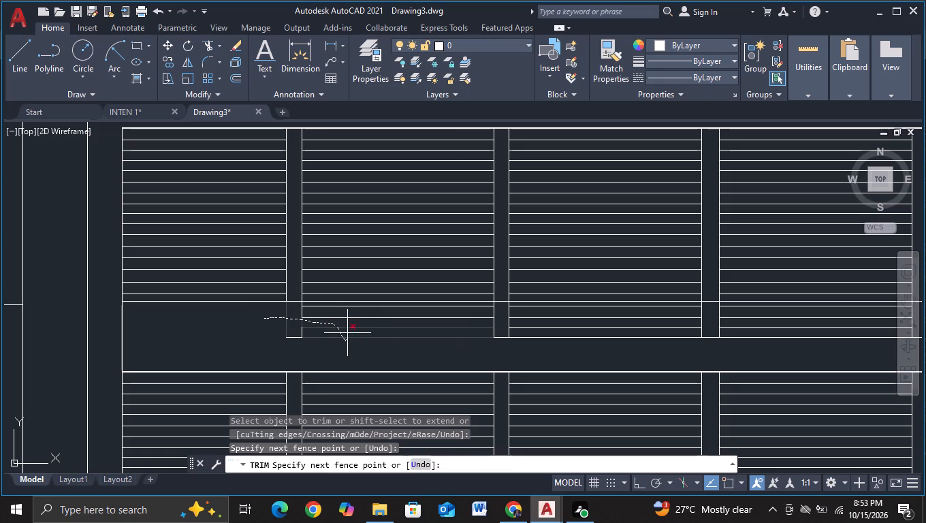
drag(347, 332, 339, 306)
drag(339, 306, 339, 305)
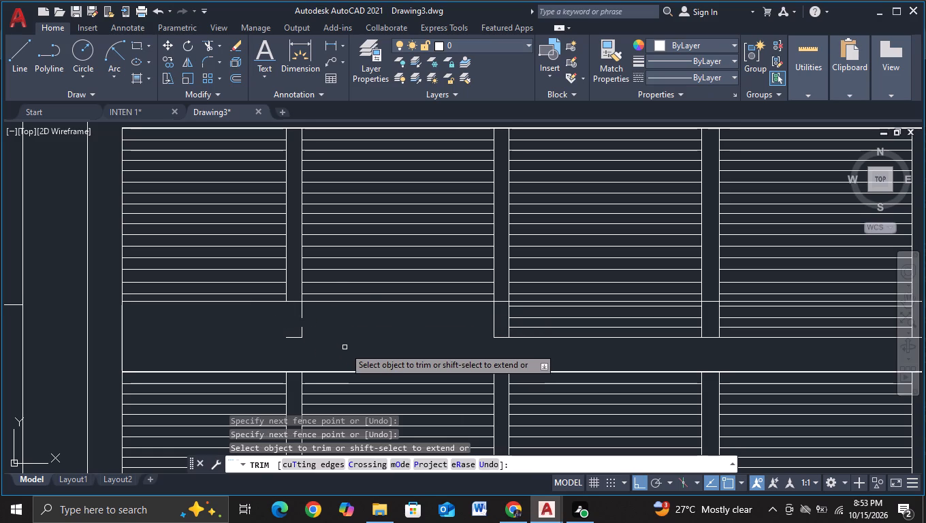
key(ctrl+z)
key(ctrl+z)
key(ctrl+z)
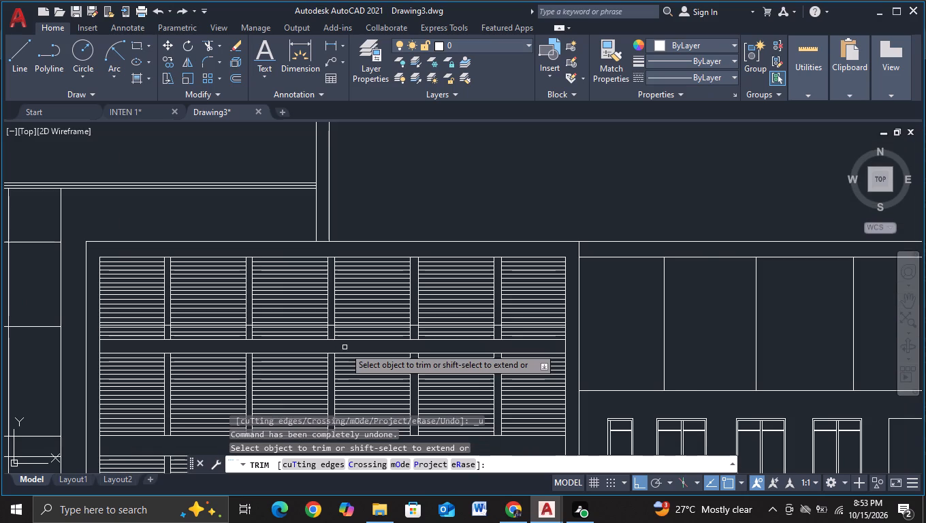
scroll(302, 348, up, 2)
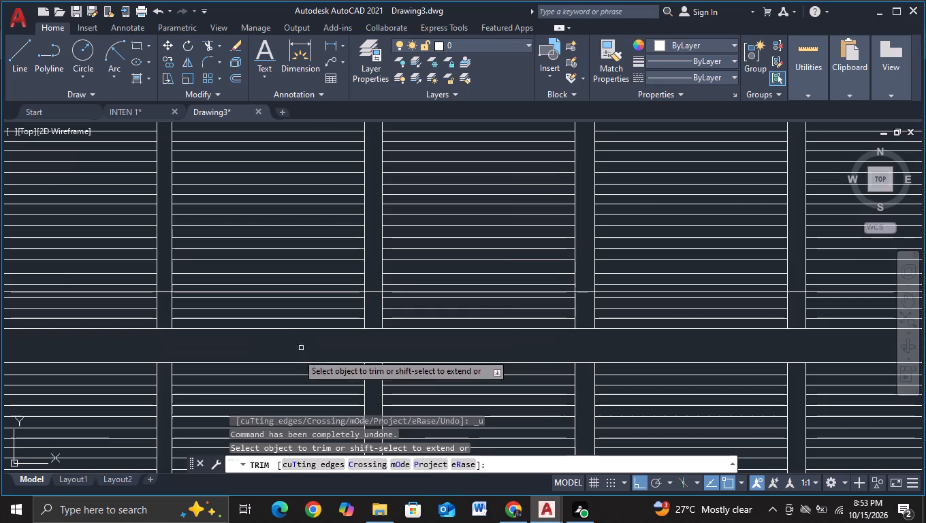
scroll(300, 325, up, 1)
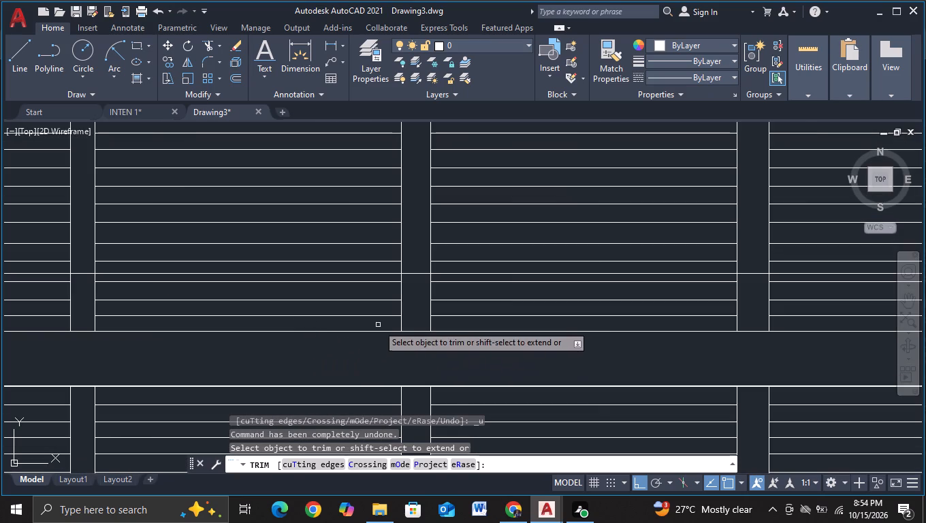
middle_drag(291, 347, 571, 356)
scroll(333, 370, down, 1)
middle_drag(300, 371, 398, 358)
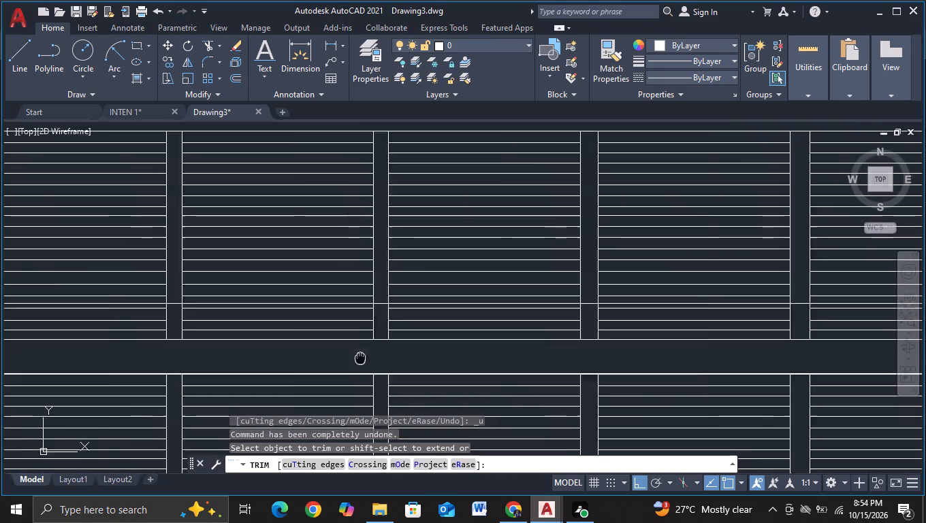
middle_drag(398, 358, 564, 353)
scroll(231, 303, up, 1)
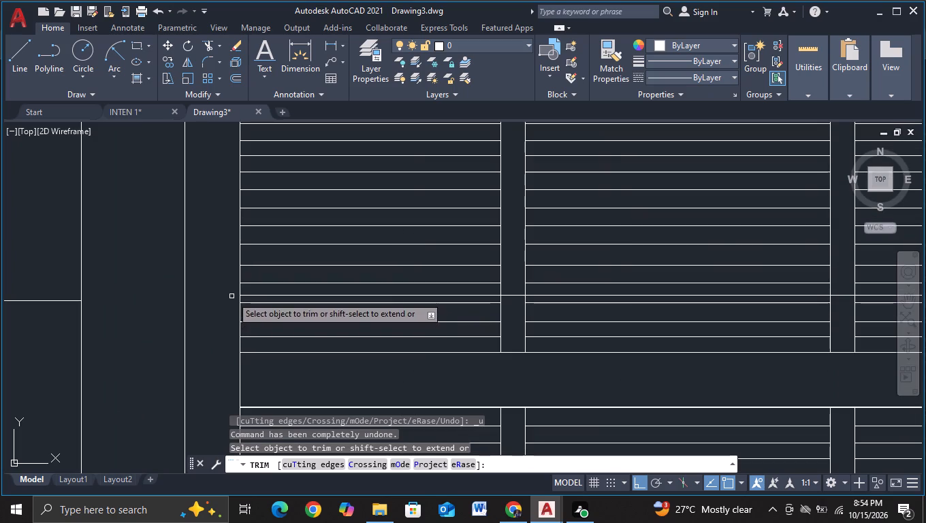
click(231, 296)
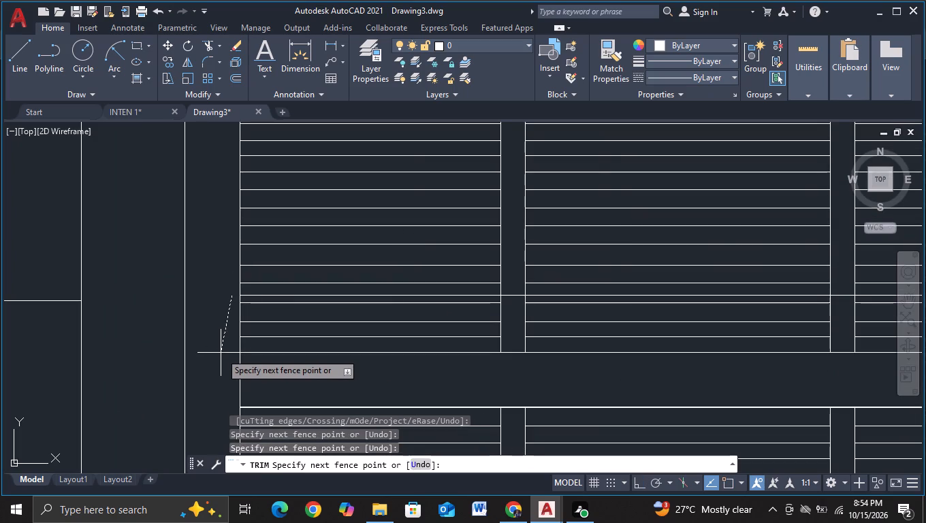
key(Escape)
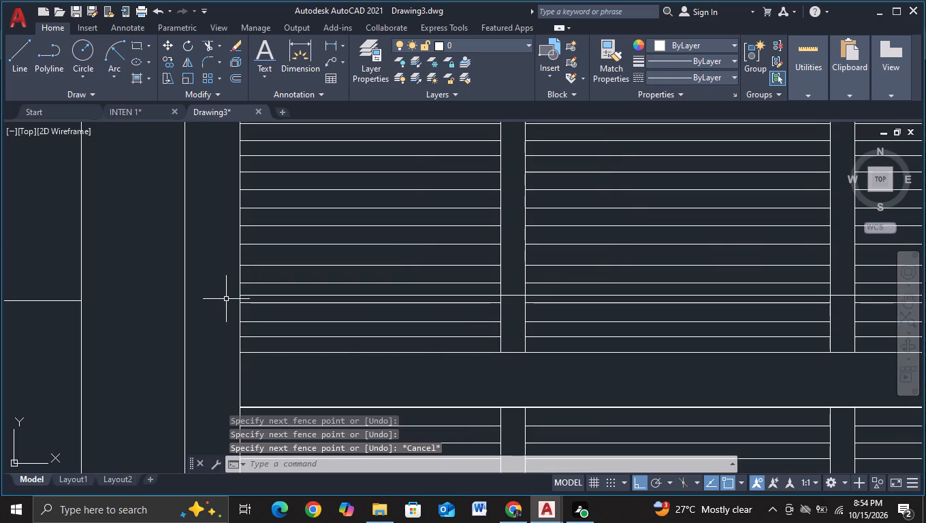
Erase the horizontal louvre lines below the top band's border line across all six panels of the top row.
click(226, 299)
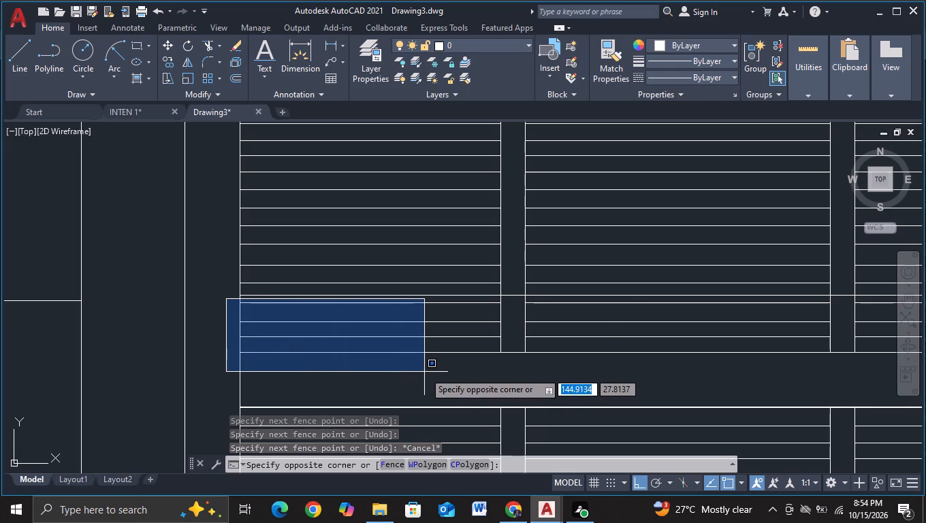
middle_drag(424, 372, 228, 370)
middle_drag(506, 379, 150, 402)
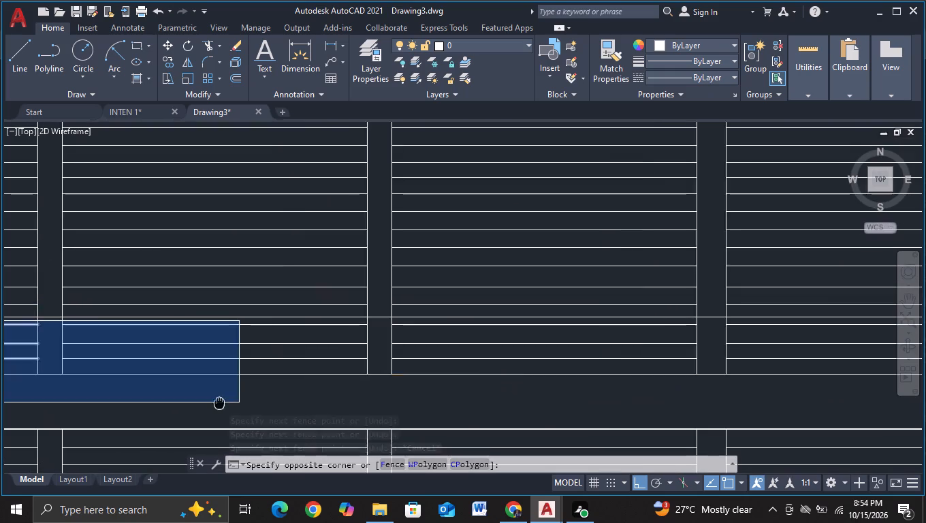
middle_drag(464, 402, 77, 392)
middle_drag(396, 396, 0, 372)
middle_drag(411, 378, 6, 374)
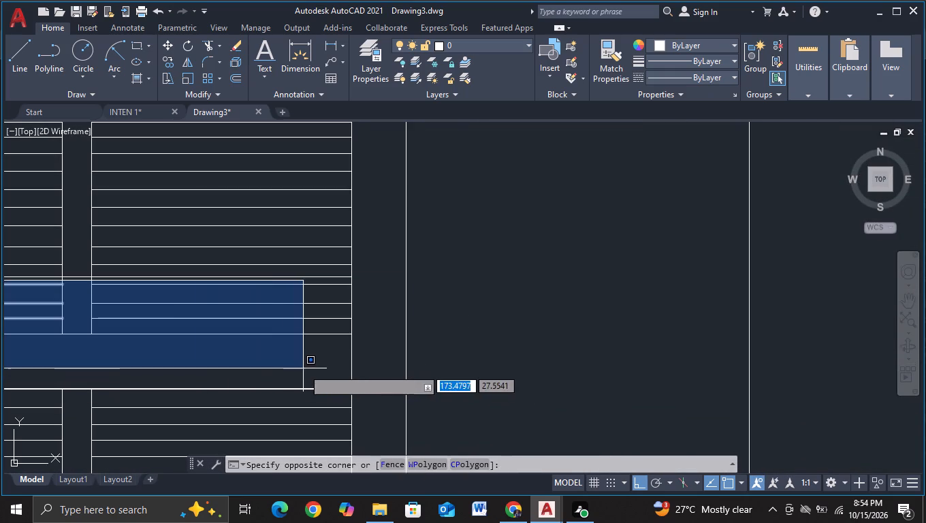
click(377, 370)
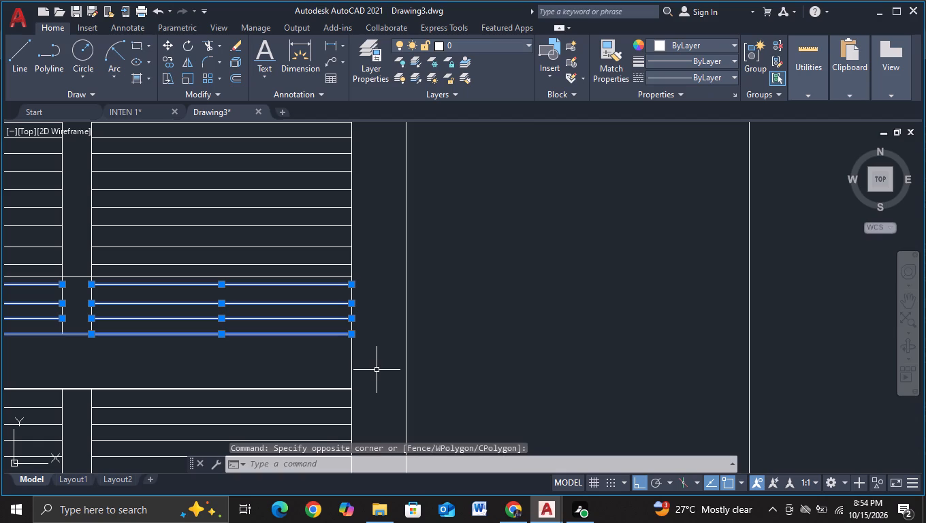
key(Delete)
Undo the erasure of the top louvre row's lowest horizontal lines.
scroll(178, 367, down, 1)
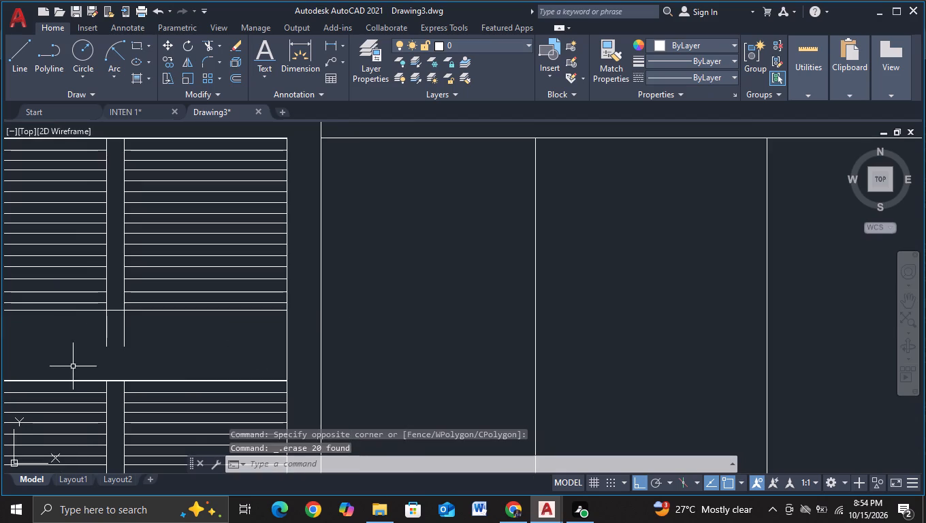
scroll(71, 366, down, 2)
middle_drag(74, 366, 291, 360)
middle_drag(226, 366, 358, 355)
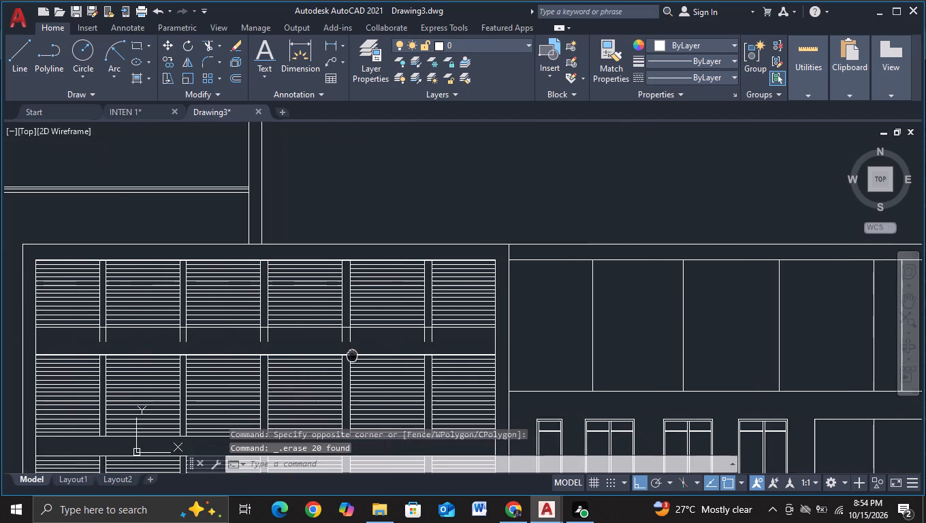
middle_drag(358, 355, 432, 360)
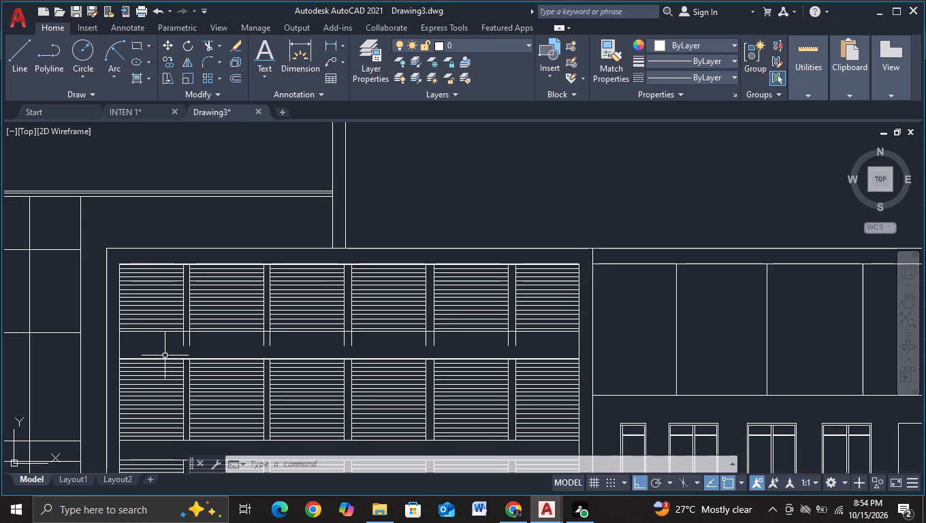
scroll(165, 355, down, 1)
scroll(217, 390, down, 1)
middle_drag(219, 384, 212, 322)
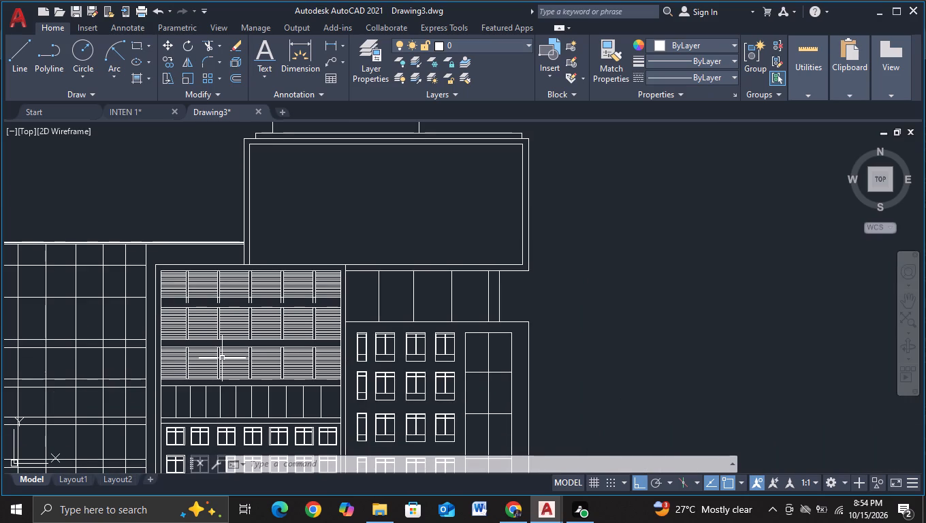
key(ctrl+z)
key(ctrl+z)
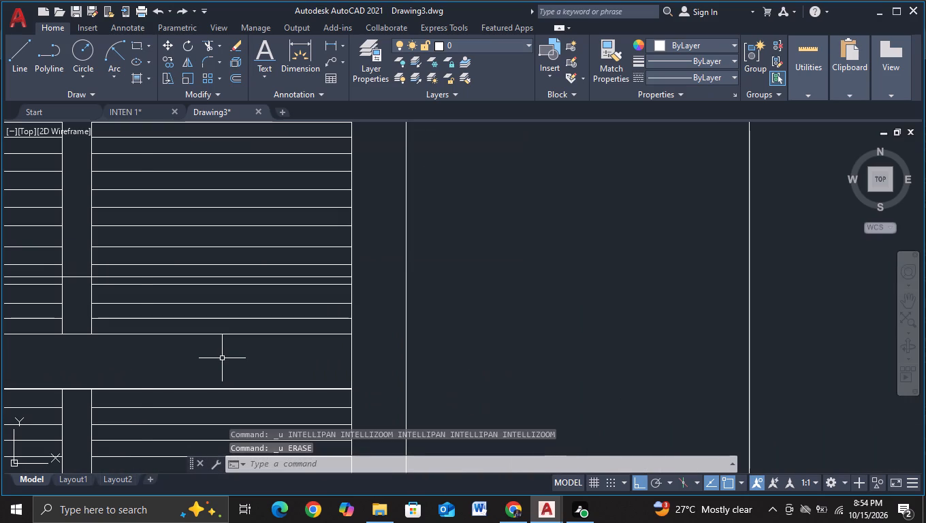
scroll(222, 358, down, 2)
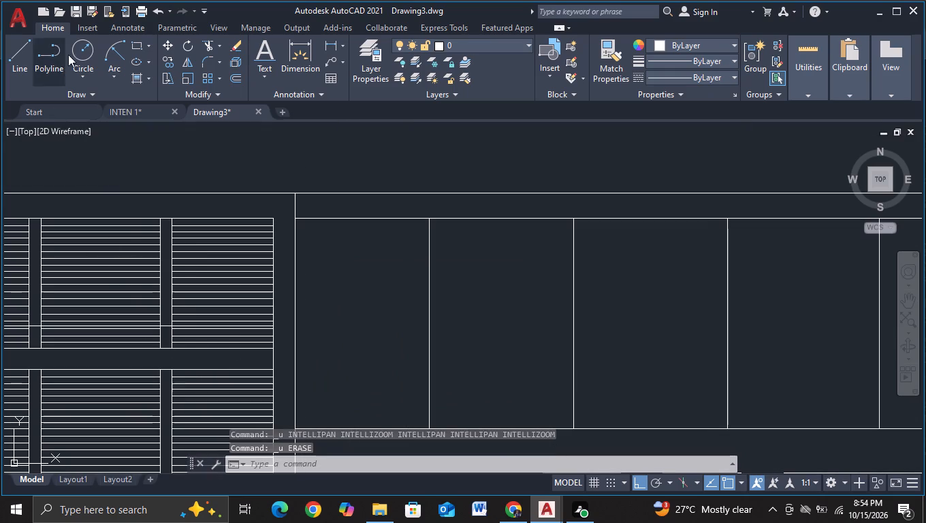
Erase the long horizontal band border line that runs across the lower part of the right tower's top louvre row.
scroll(166, 326, up, 2)
click(170, 330)
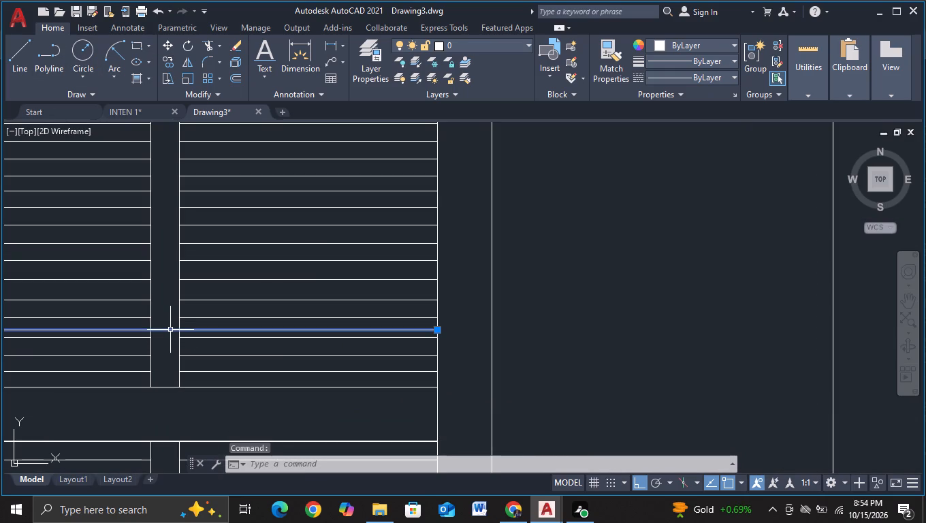
key(Delete)
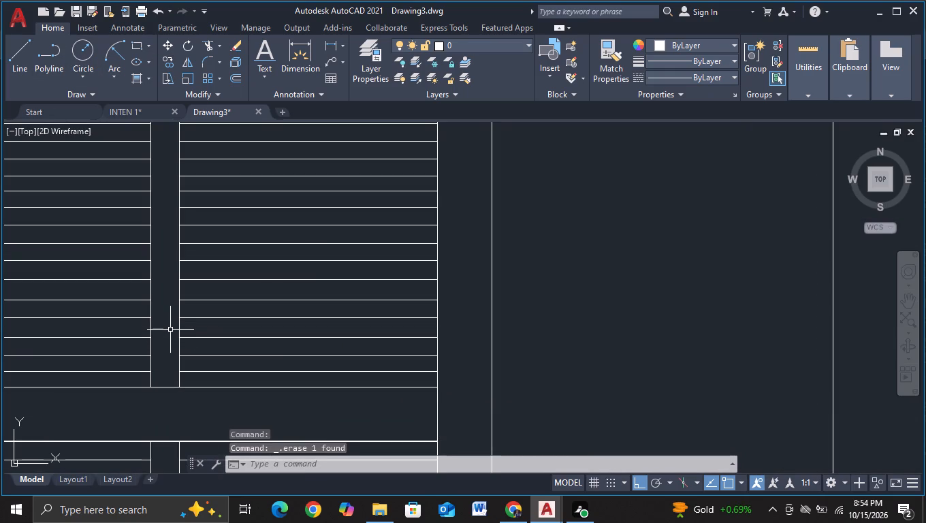
Erase the upper of the two nearly coincident horizontal lines along the top edge of the right tower's middle louvre row.
scroll(170, 330, down, 3)
middle_drag(150, 354, 430, 206)
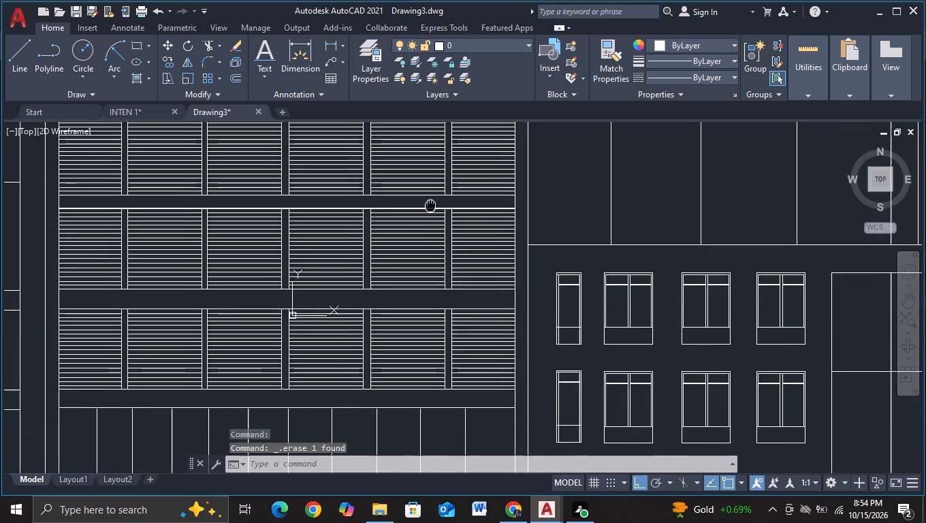
middle_drag(430, 206, 464, 238)
scroll(379, 247, up, 2)
scroll(319, 232, up, 2)
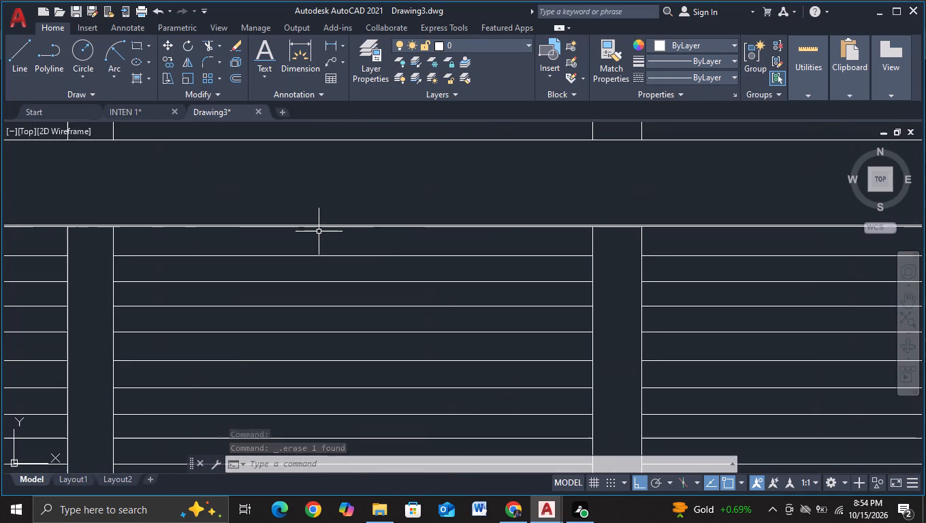
scroll(319, 232, up, 2)
click(341, 214)
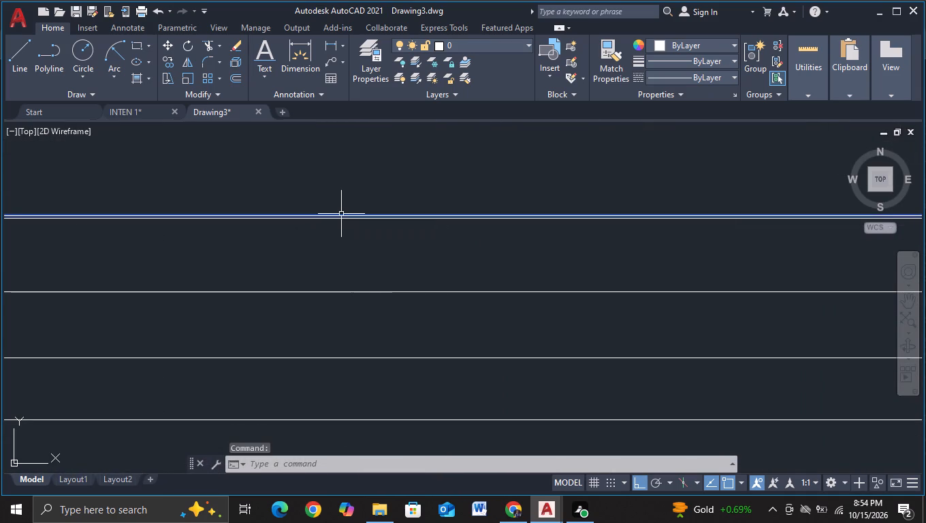
key(Delete)
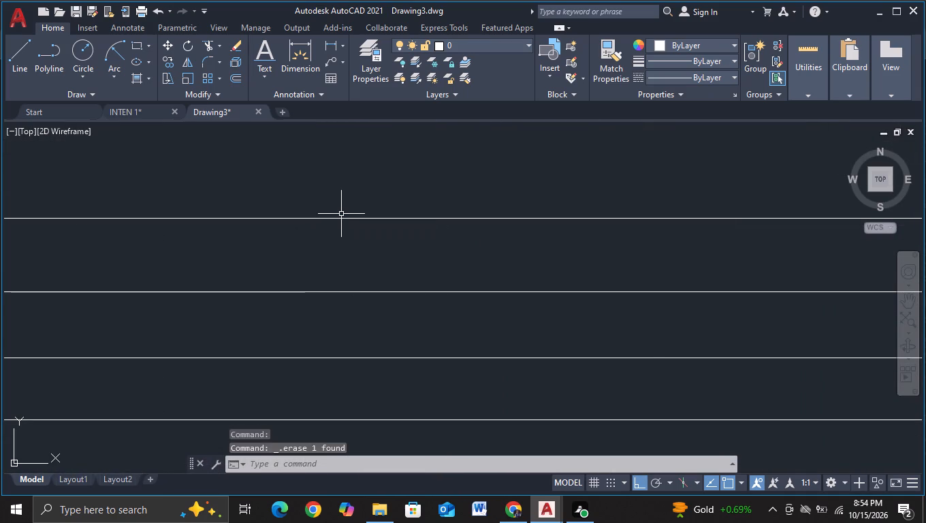
Examine the whole elevation, comparing the left and right towers and their upper blocks.
scroll(341, 214, down, 6)
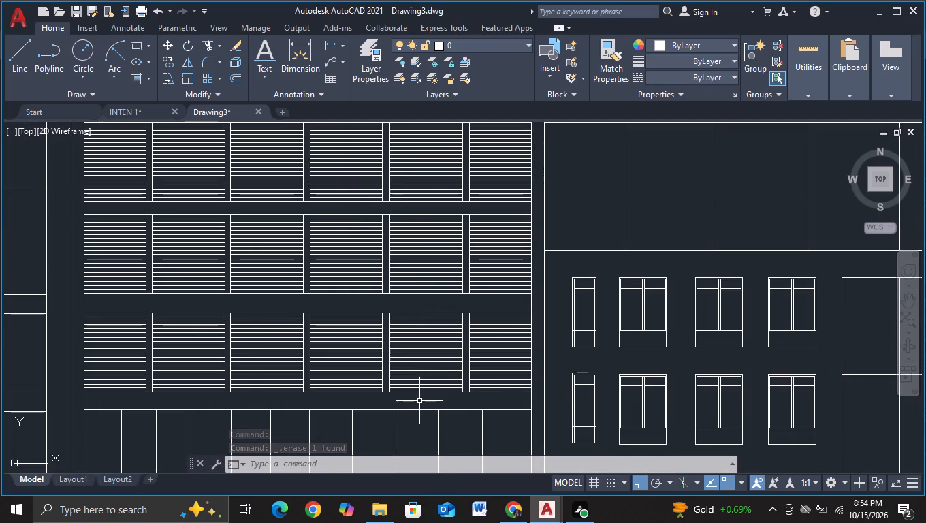
scroll(419, 401, down, 1)
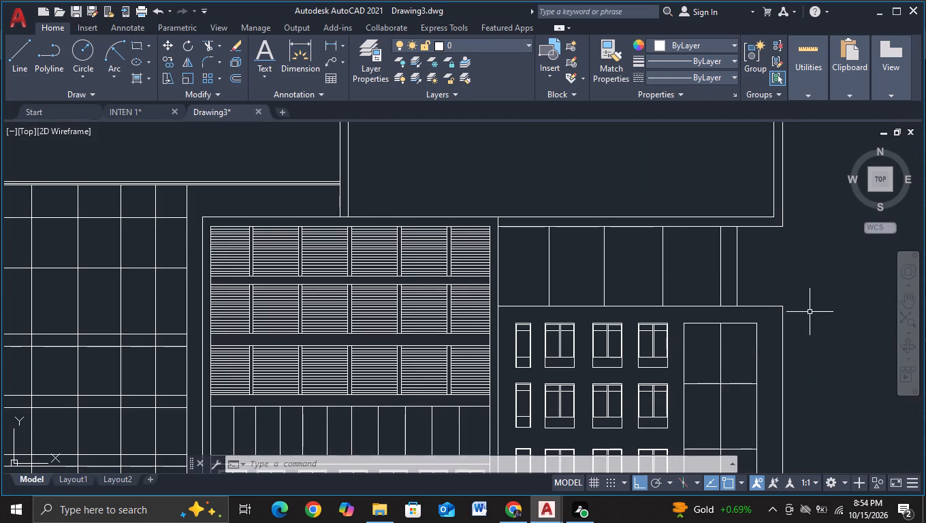
middle_drag(810, 312, 731, 271)
scroll(797, 302, down, 1)
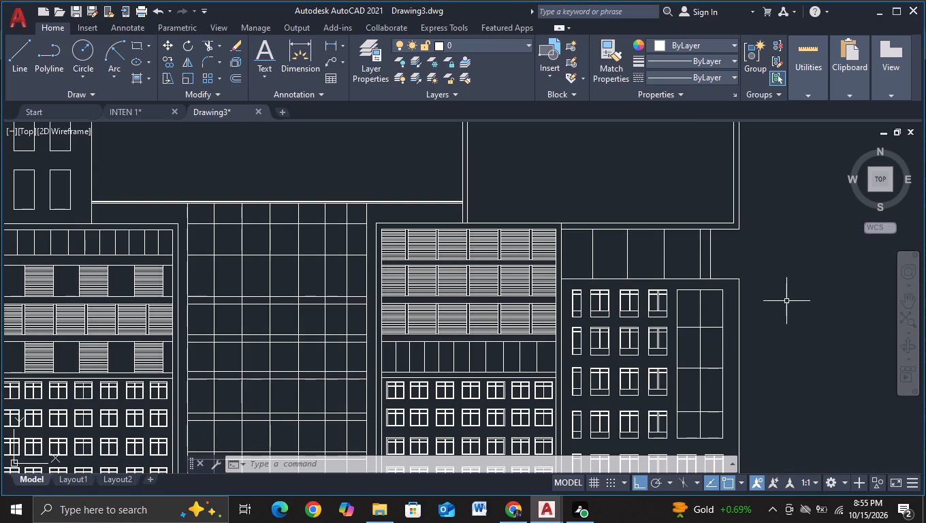
scroll(776, 311, down, 1)
middle_drag(776, 311, 714, 236)
middle_drag(722, 240, 723, 347)
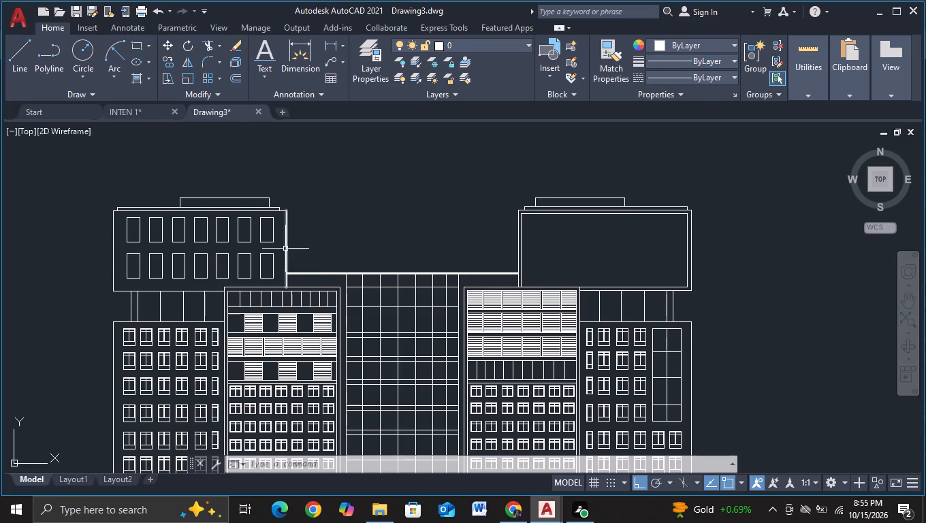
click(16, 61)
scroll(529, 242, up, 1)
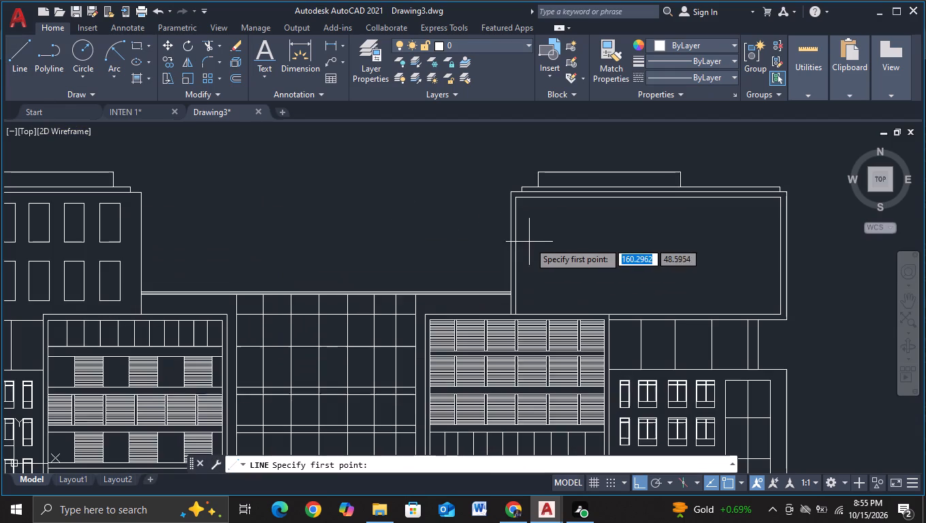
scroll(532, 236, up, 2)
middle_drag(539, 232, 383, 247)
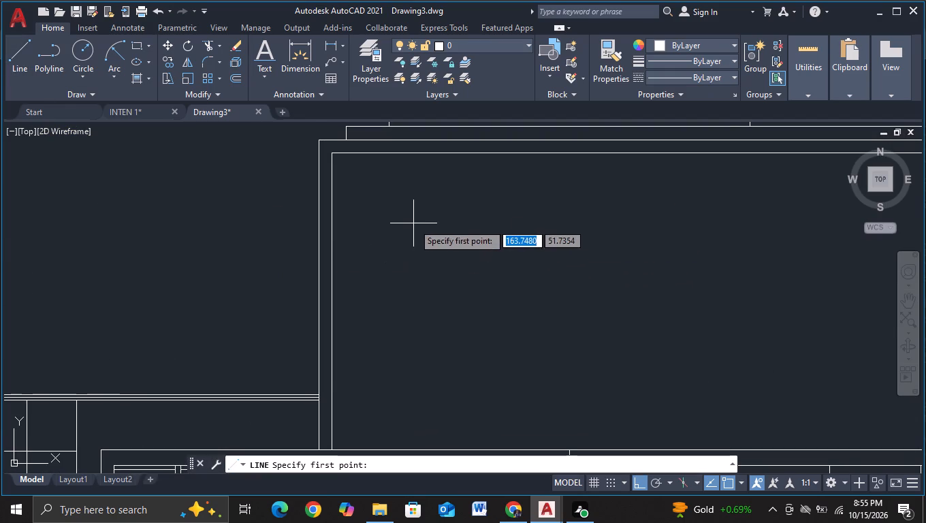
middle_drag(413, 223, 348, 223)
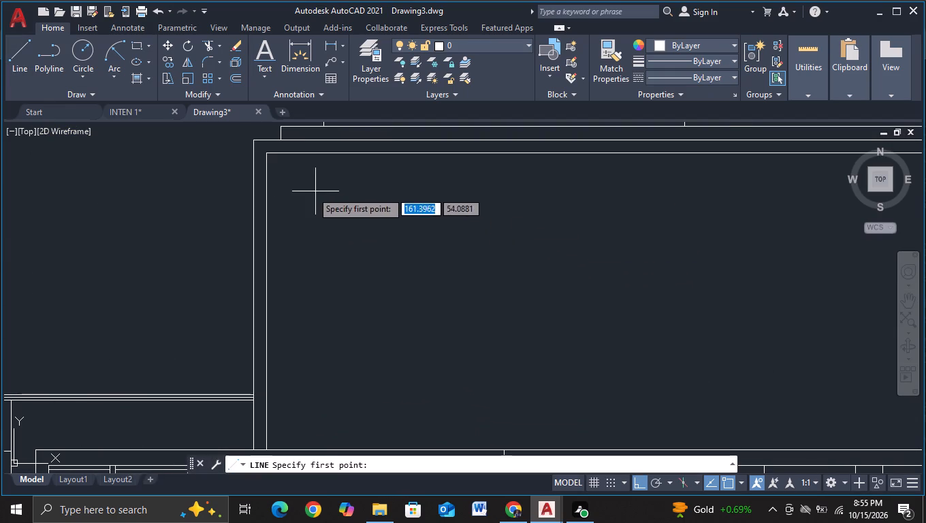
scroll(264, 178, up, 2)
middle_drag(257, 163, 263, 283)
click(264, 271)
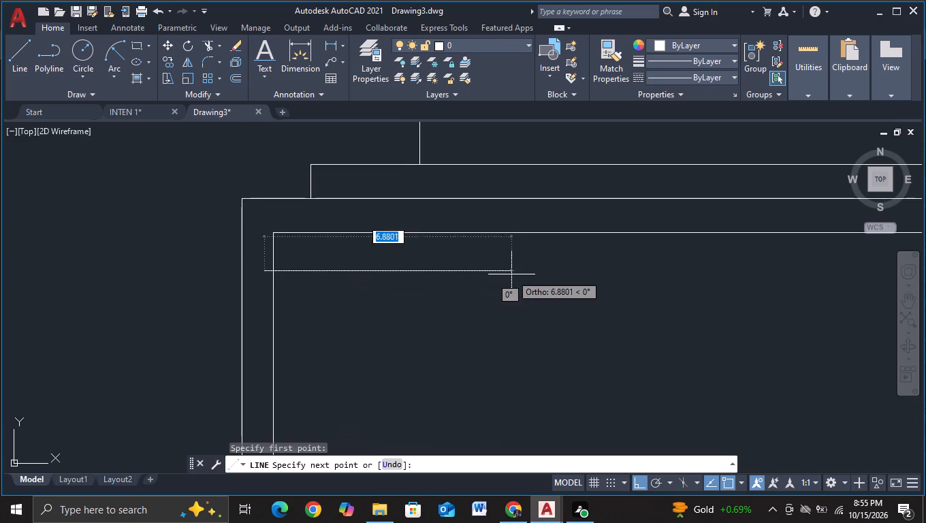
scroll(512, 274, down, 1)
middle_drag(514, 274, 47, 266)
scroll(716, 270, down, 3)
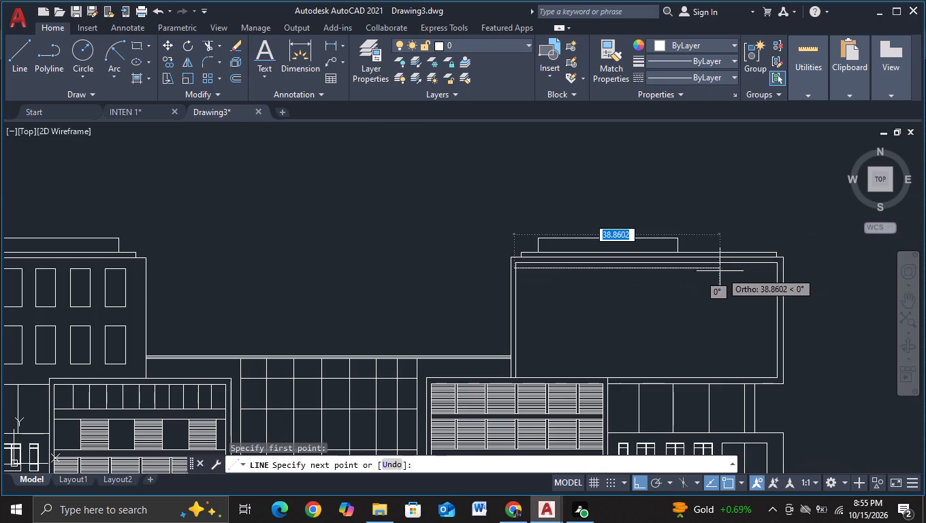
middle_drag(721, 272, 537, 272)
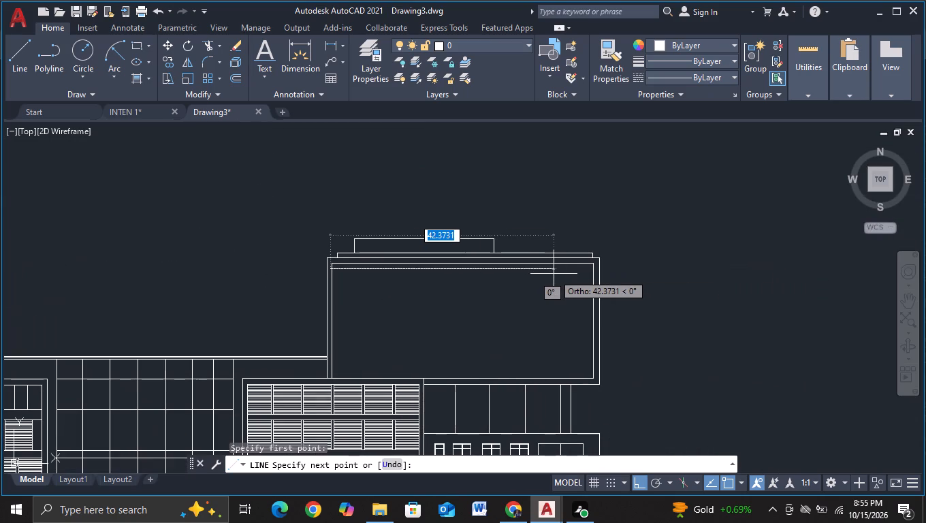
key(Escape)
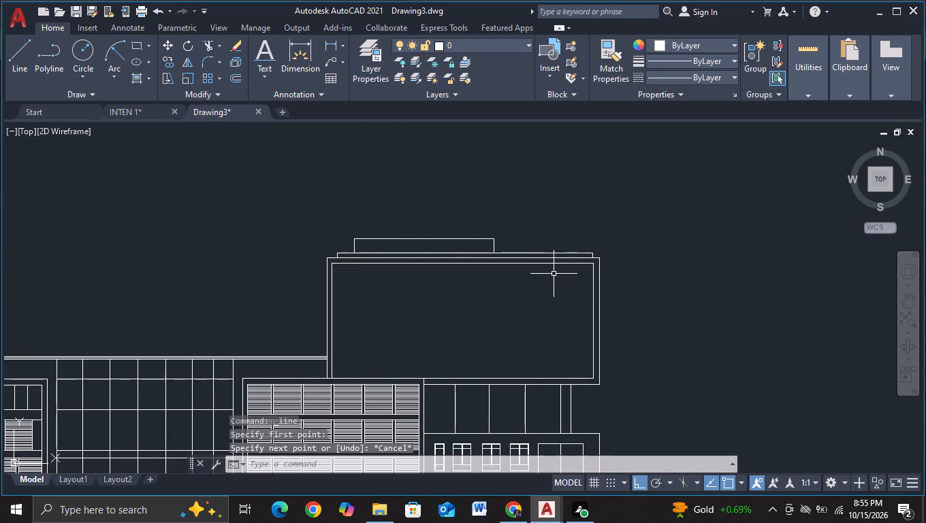
With object snap off, draw a horizontal line across the right upper block just below its inner top edge, overshooting both inner side edges.
key(F3)
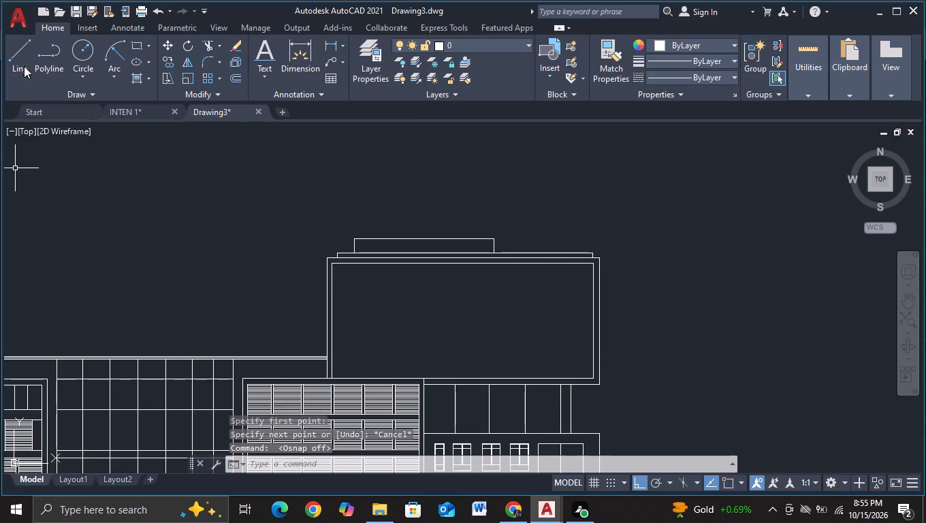
click(4, 66)
click(9, 60)
scroll(342, 267, up, 2)
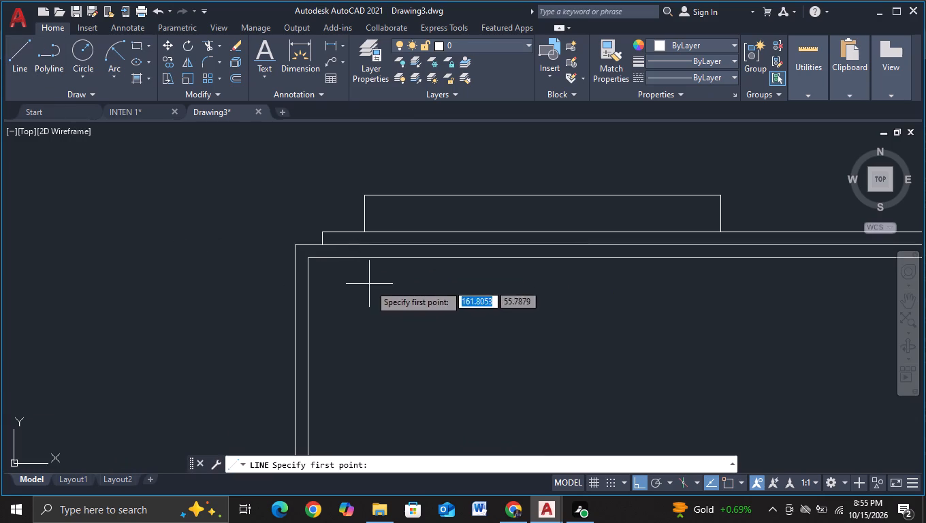
middle_drag(370, 288, 354, 211)
scroll(276, 210, up, 2)
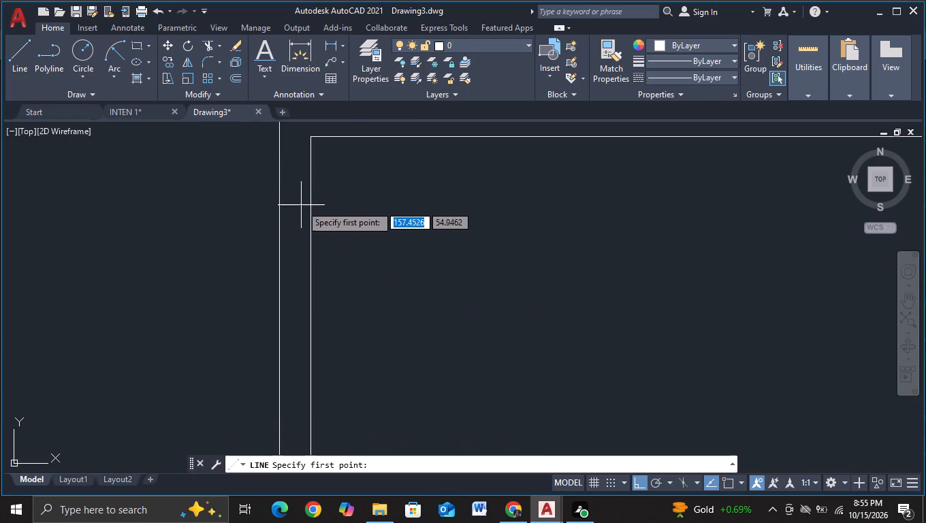
click(302, 211)
scroll(578, 204, down, 4)
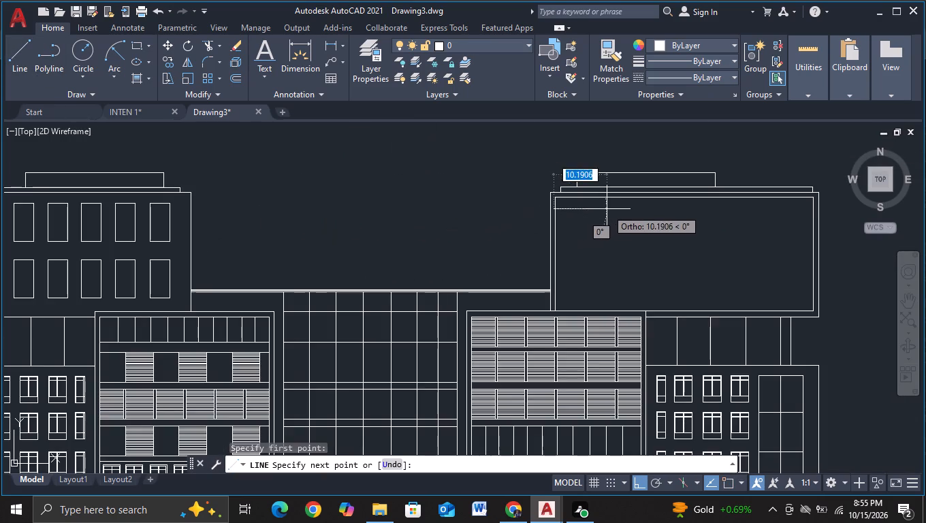
middle_drag(607, 209, 172, 244)
click(485, 233)
key(Escape)
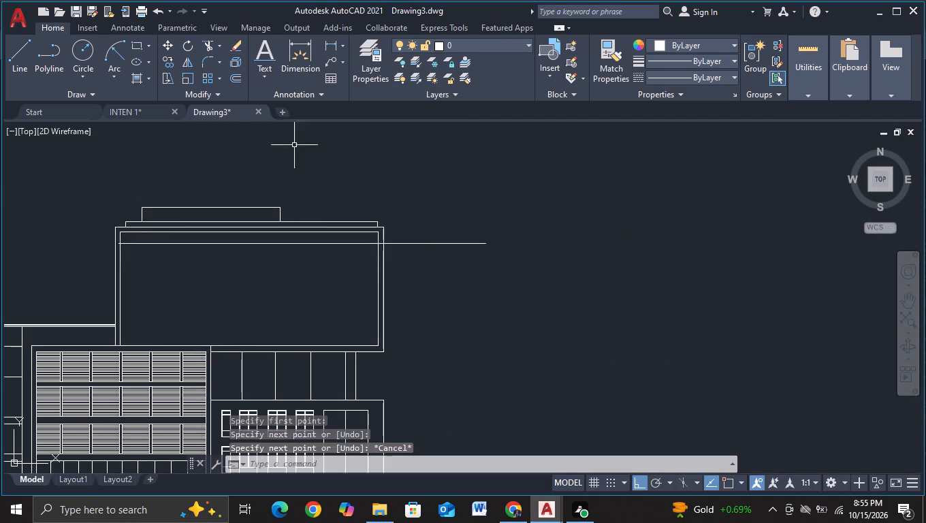
Trim both ends of the new horizontal line back to the right upper block's inner vertical edges.
click(203, 42)
scroll(144, 232, up, 2)
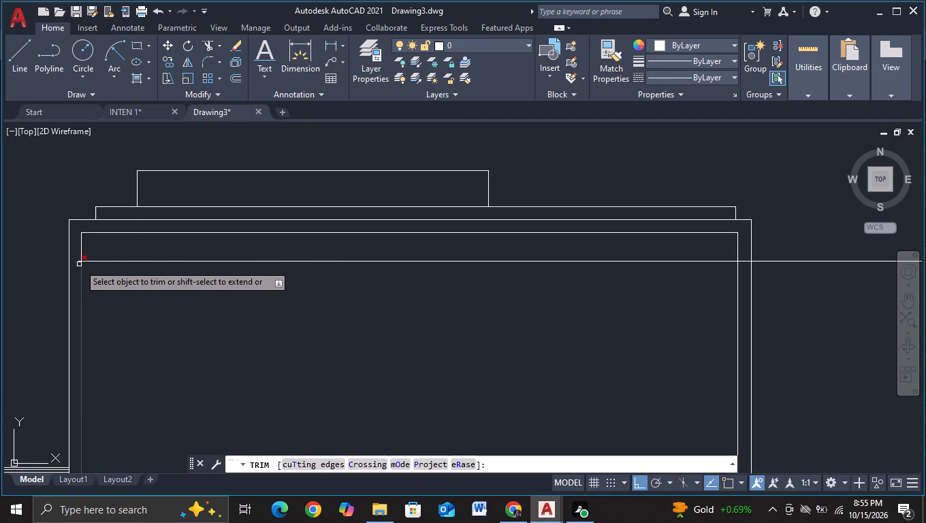
click(79, 261)
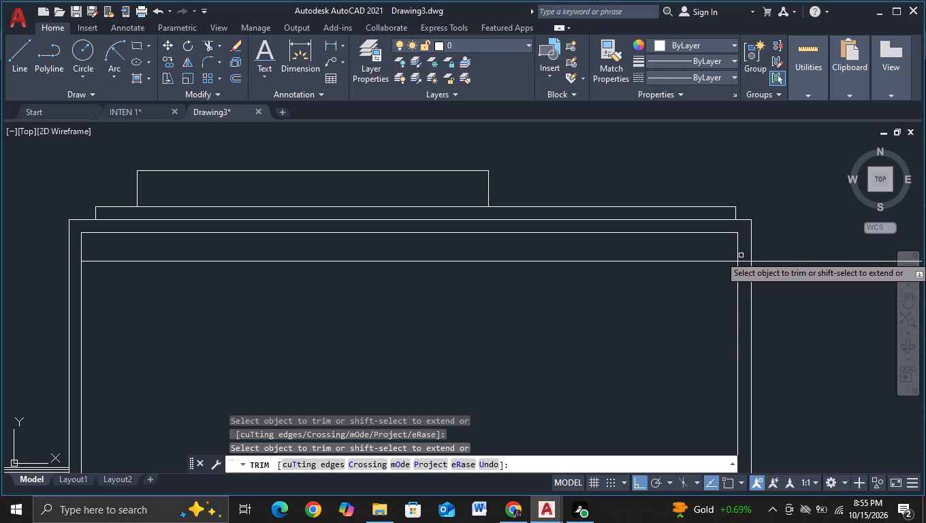
drag(741, 255, 744, 273)
drag(769, 240, 783, 278)
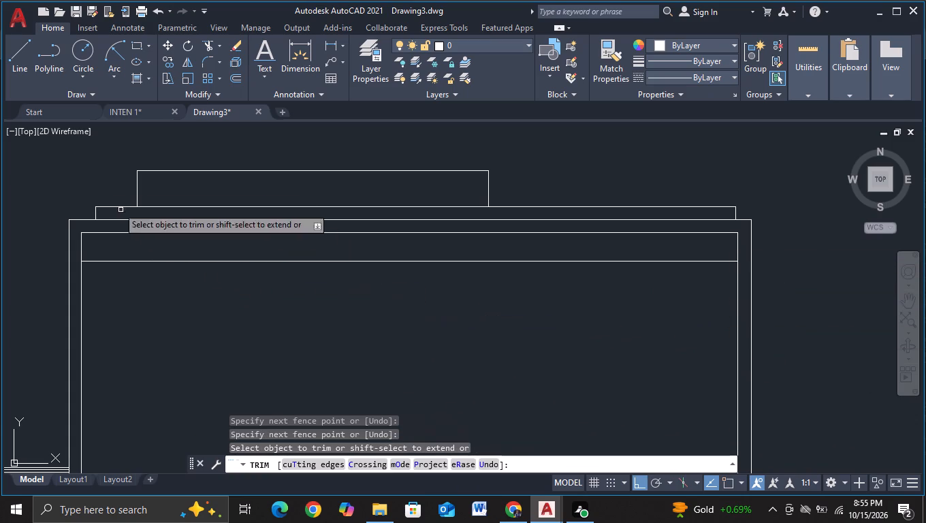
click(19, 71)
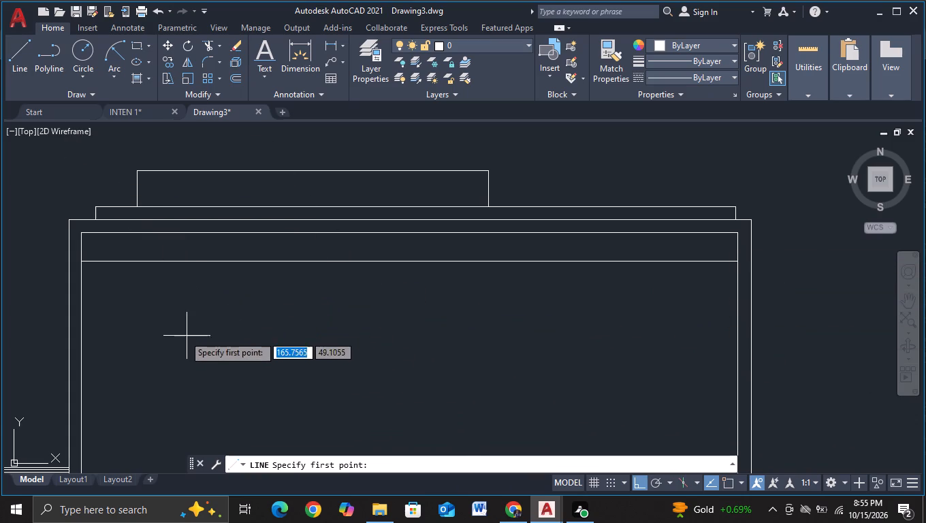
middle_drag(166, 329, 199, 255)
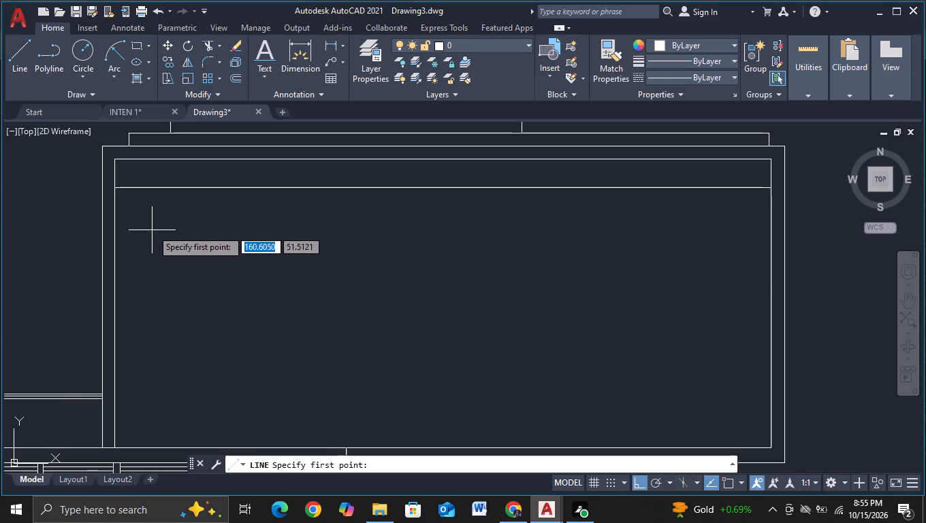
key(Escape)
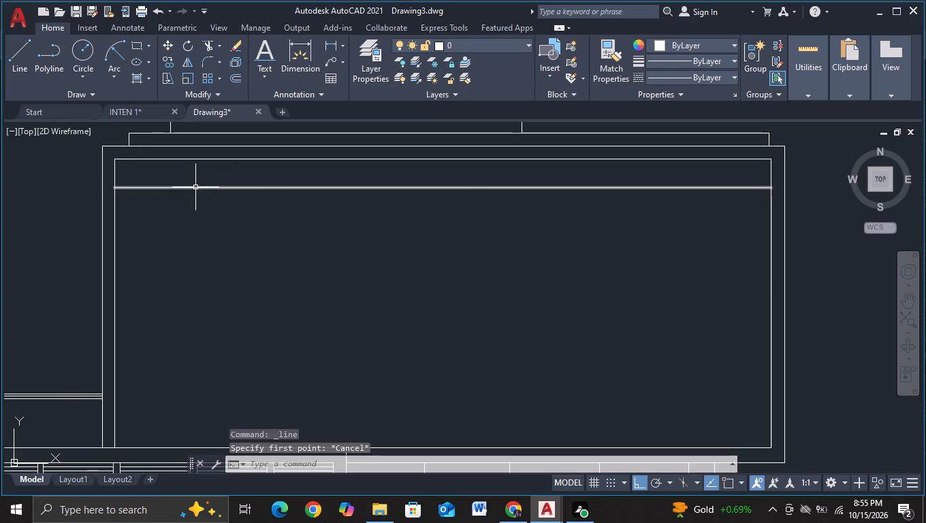
Copy the trimmed horizontal line straight down three times within the right upper block, about 8.95, 11.11 and 17.96 units below the original.
click(195, 187)
key(c)
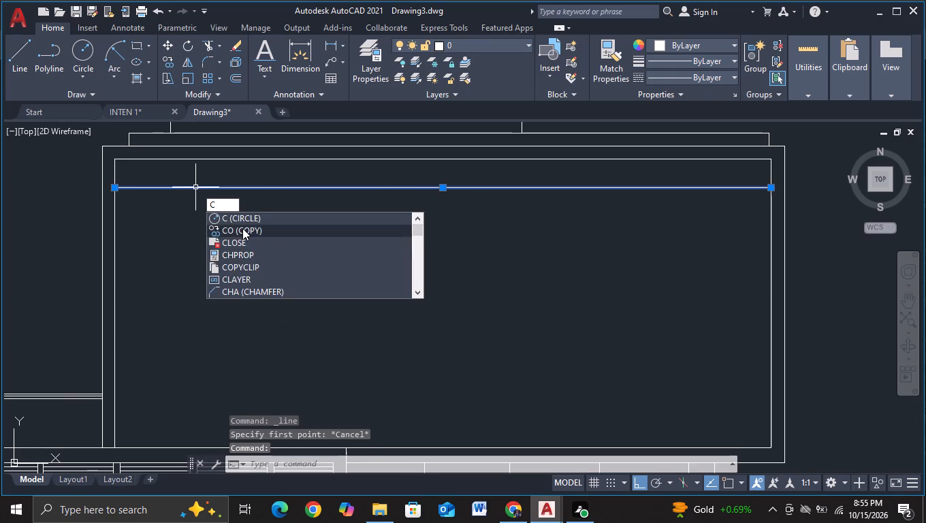
click(242, 228)
click(240, 188)
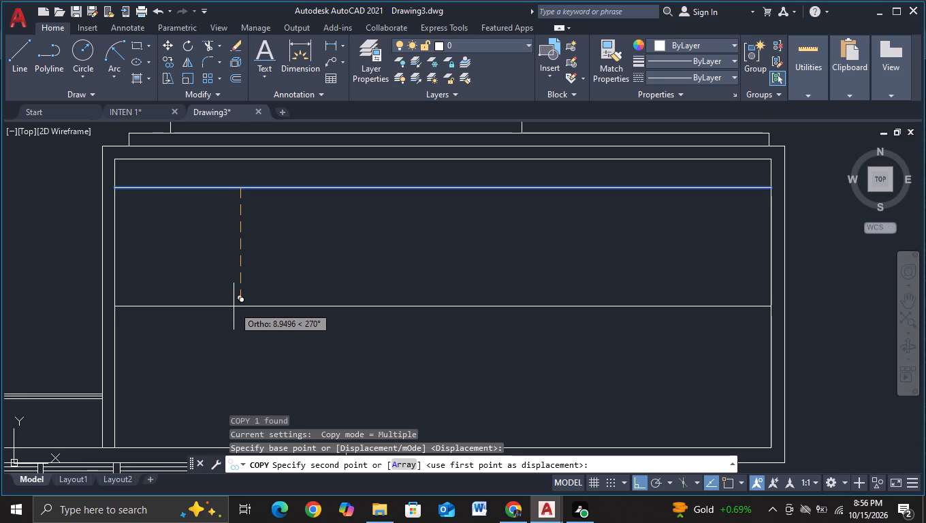
click(234, 306)
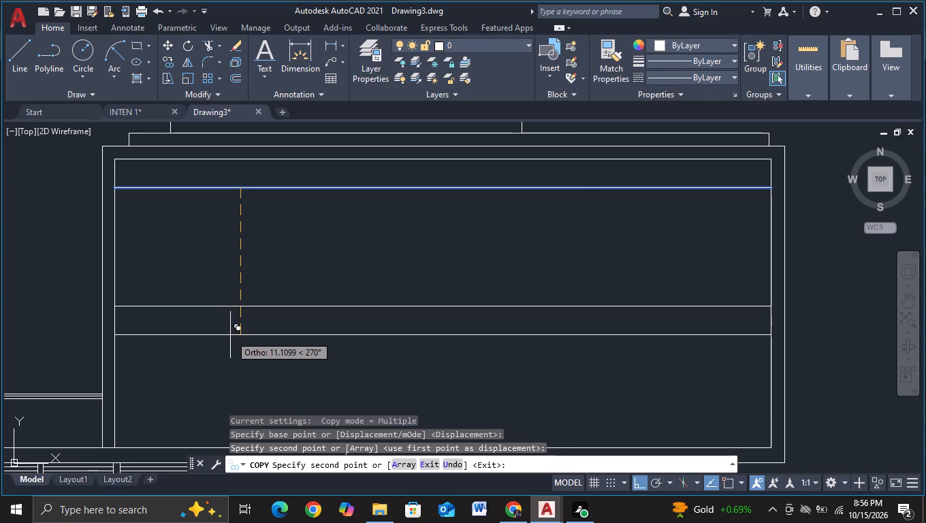
click(230, 335)
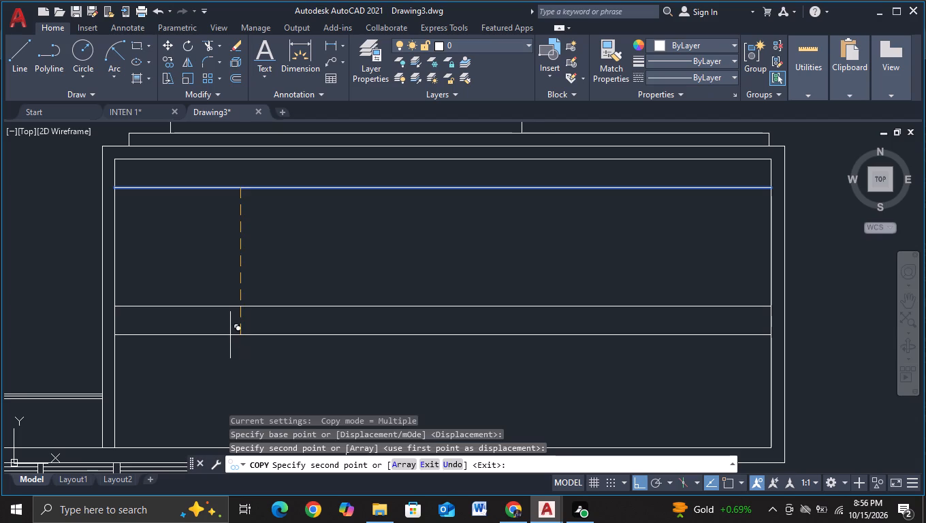
middle_drag(220, 415, 236, 325)
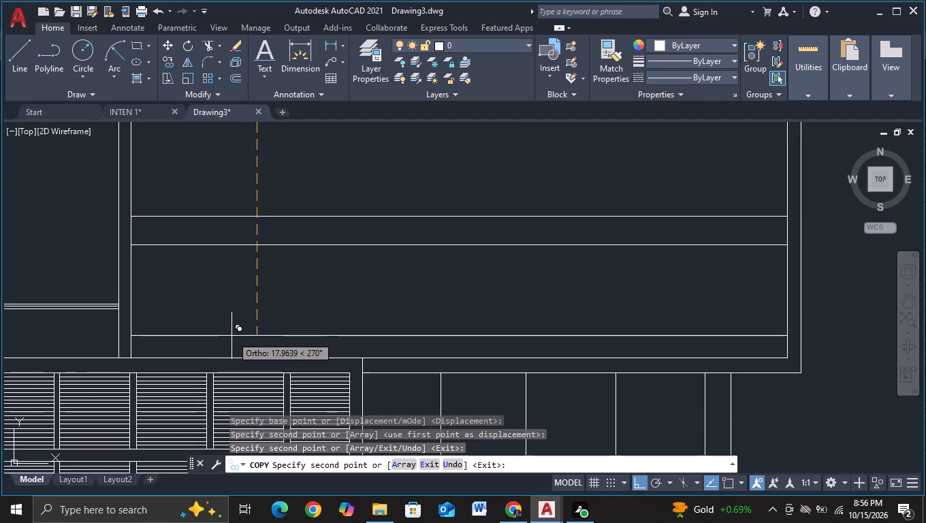
click(231, 336)
scroll(244, 296, down, 1)
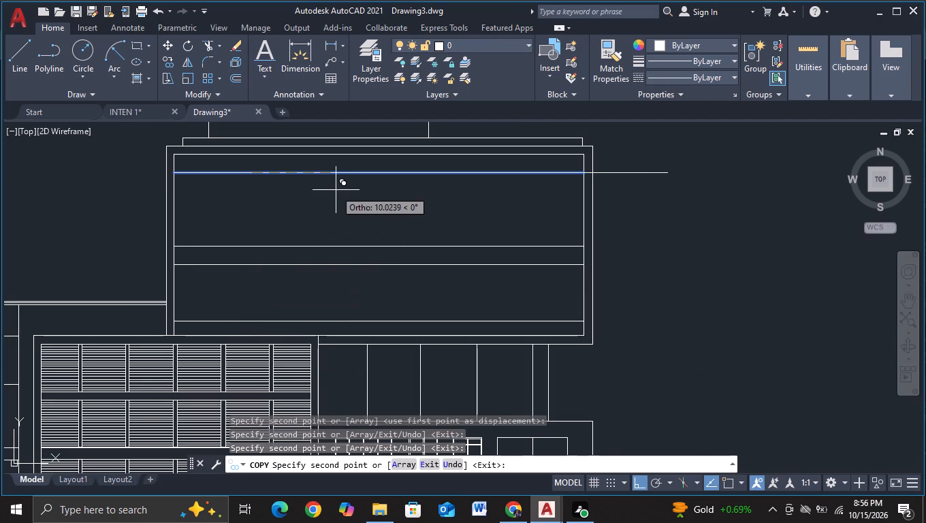
Draw a vertical line near the right upper block's left side, from just above its inner top edge to just below its lowest horizontal line.
key(Escape)
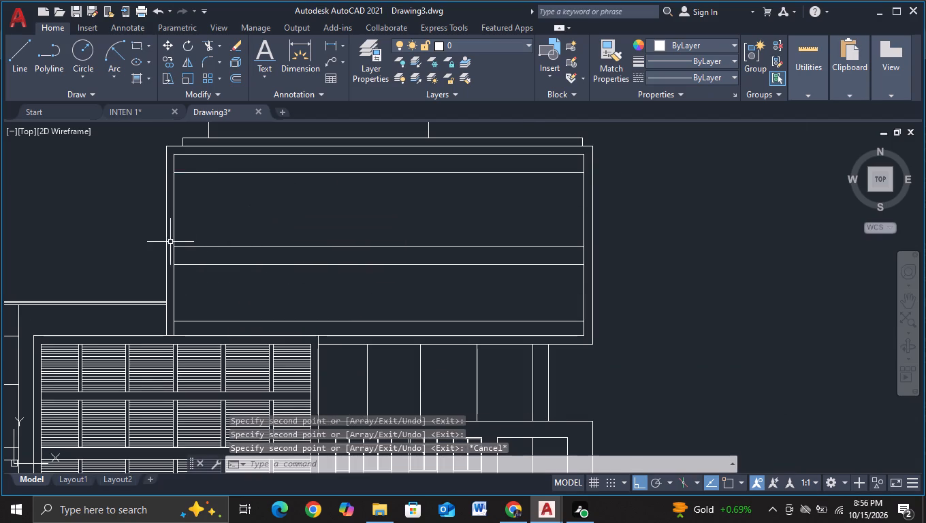
click(18, 61)
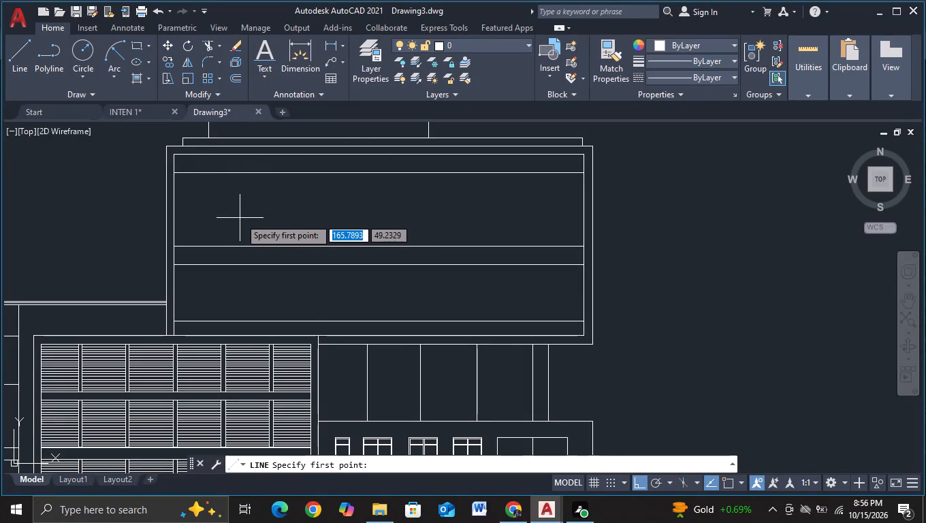
scroll(227, 199, down, 1)
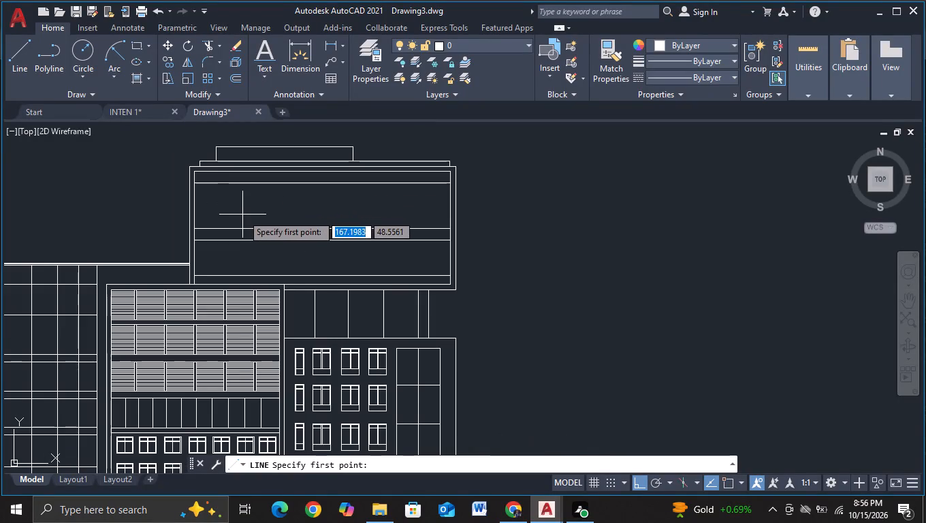
middle_drag(240, 215, 497, 167)
middle_drag(523, 168, 601, 168)
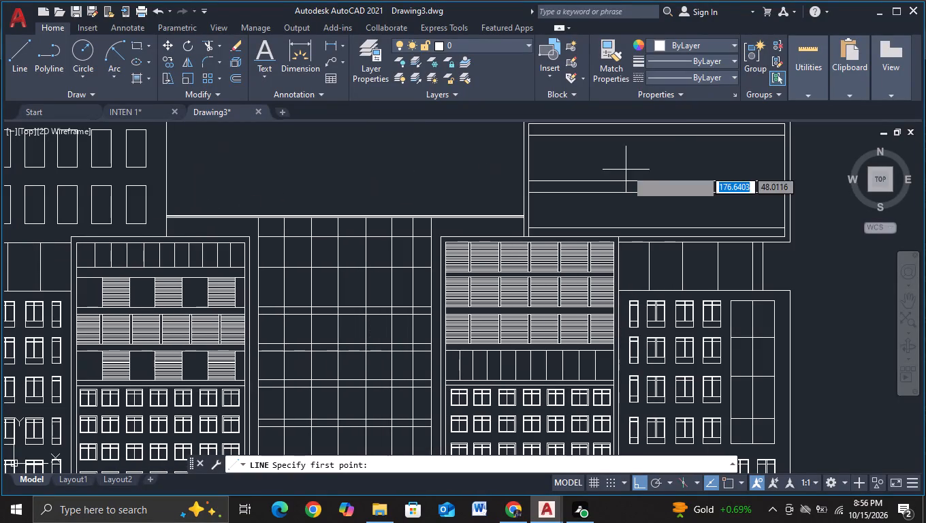
middle_drag(626, 170, 373, 199)
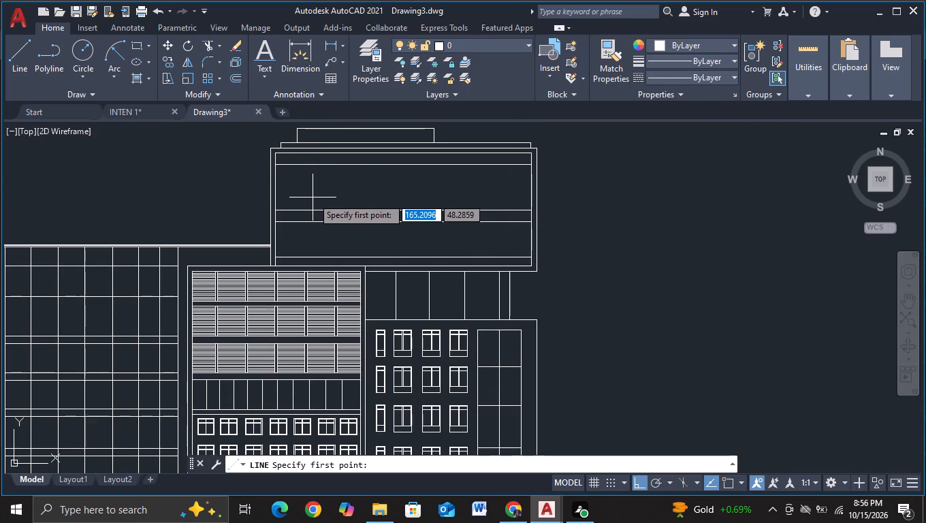
scroll(293, 196, up, 1)
middle_drag(305, 172, 302, 217)
scroll(306, 209, up, 1)
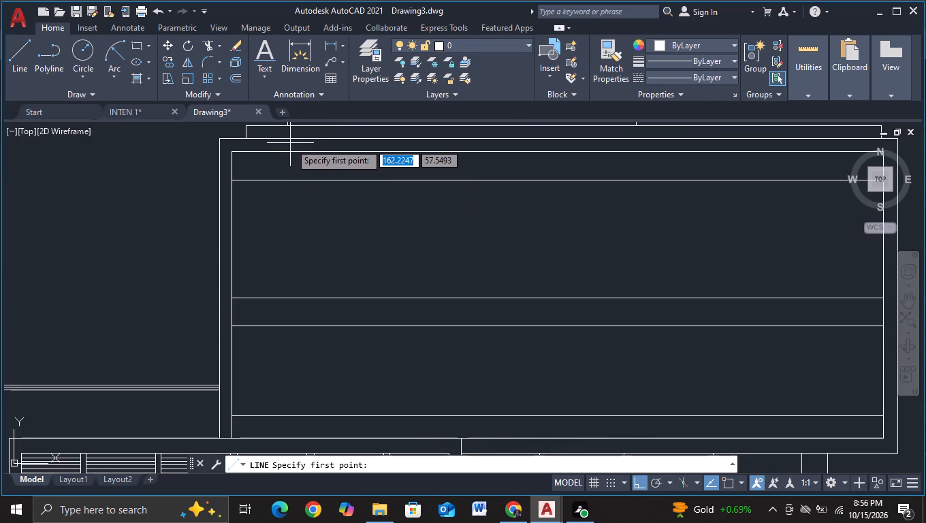
click(290, 143)
scroll(302, 314, down, 1)
middle_drag(322, 347, 313, 331)
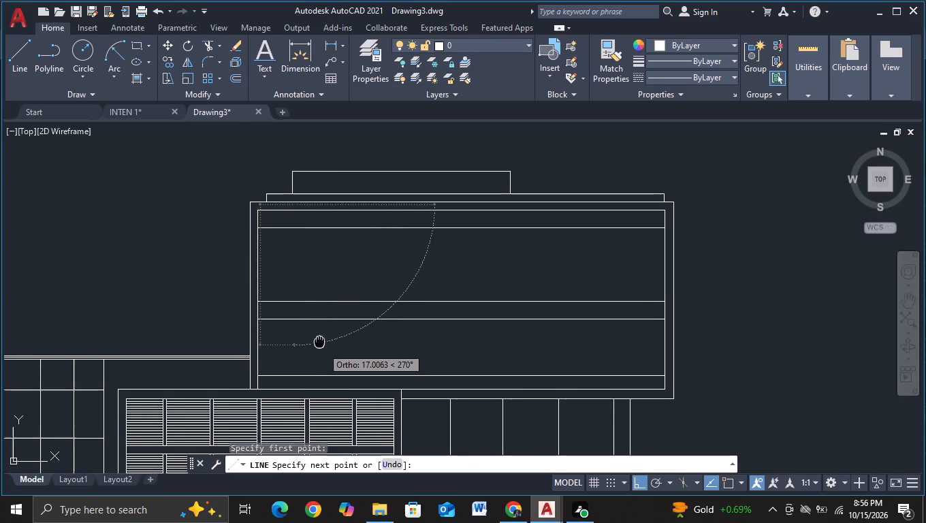
middle_drag(313, 331, 294, 258)
scroll(264, 304, up, 3)
click(263, 275)
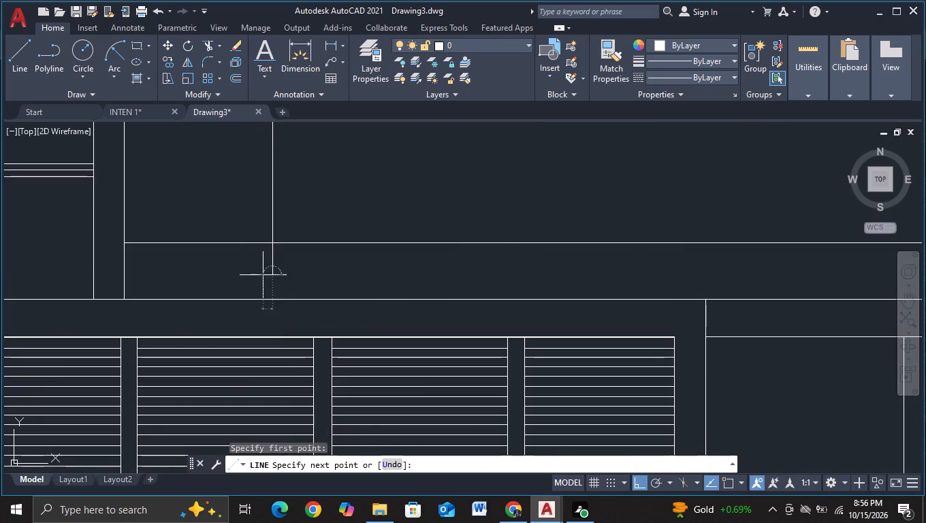
key(Escape)
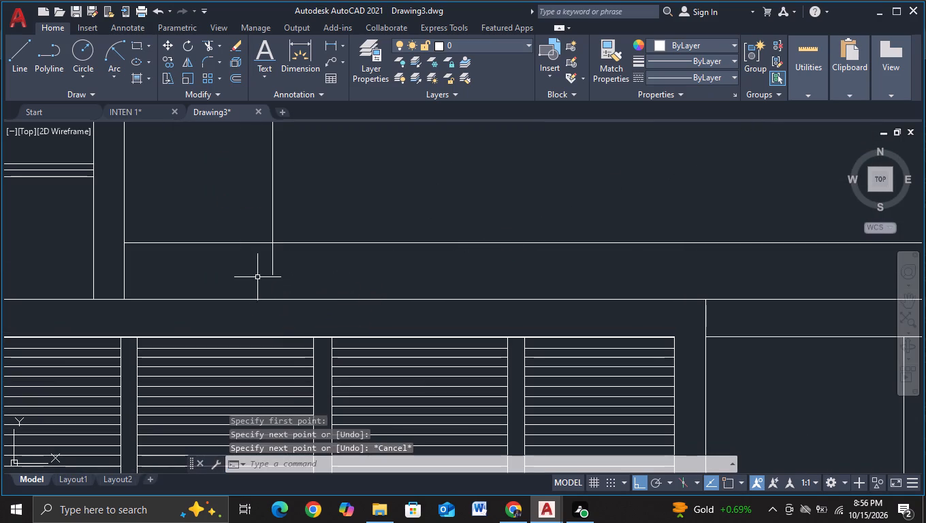
Extend the lower end of the new vertical line down to the block's bottom boundary, the top edge of the louvred tower.
key(e)
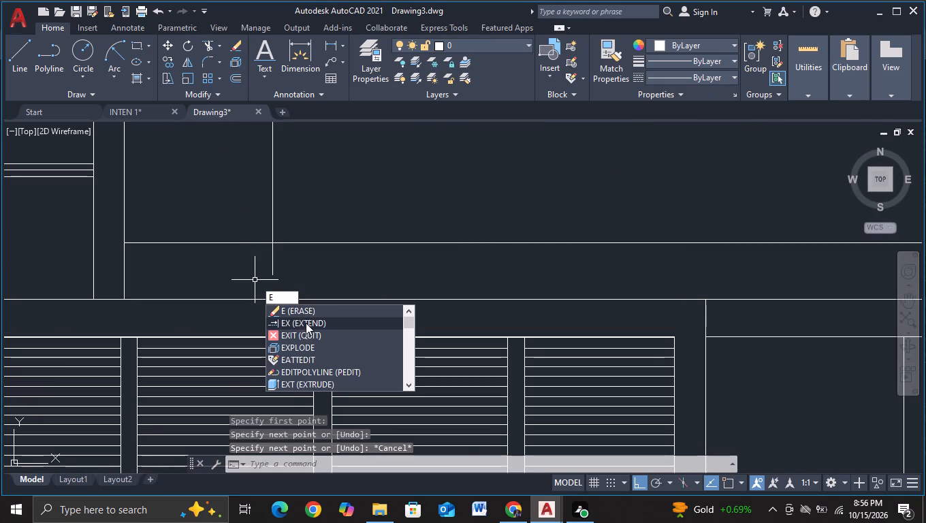
click(306, 323)
click(272, 271)
scroll(298, 266, down, 2)
key(Escape)
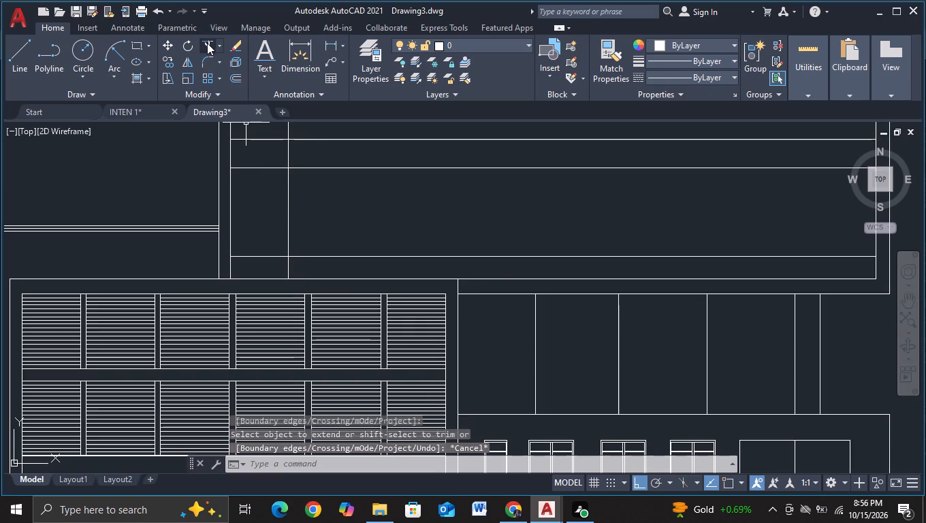
Trim the vertical line's upper overshoot back to the right upper block's inner top edge.
click(208, 43)
scroll(334, 229, down, 1)
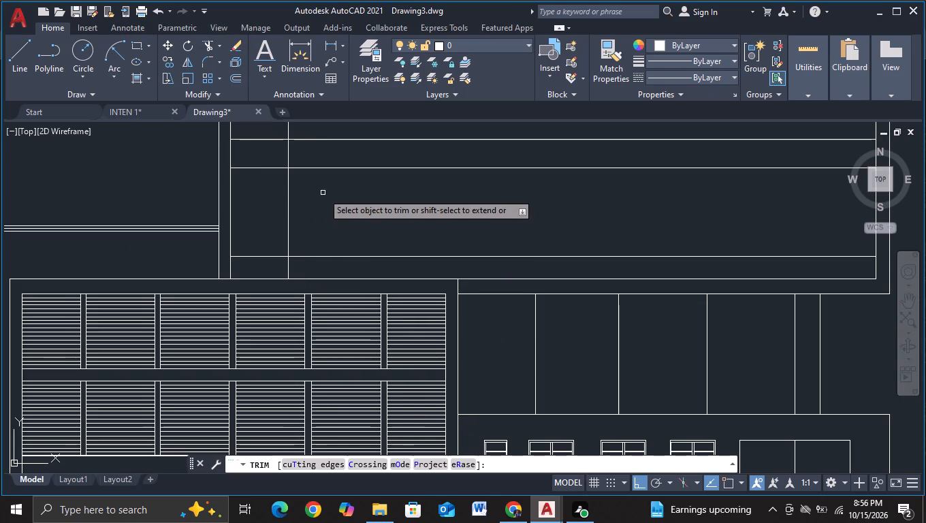
middle_drag(323, 193, 334, 272)
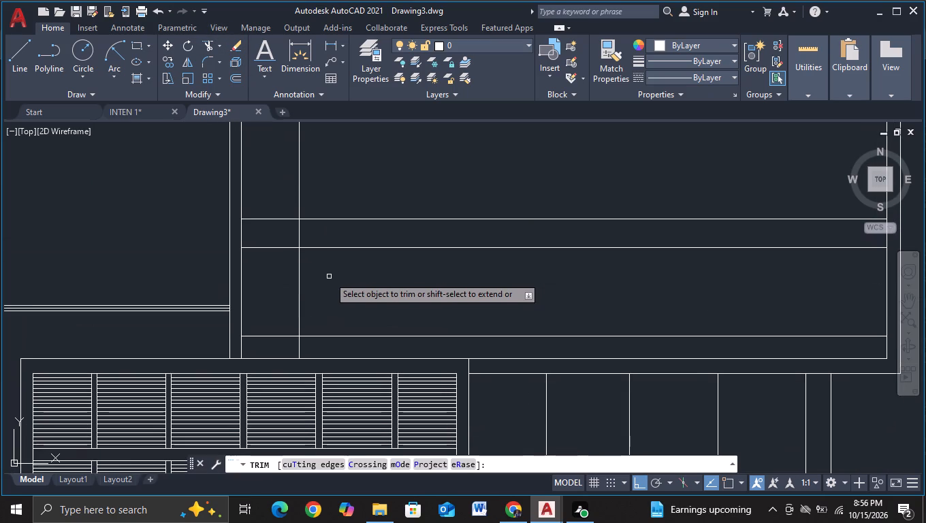
scroll(332, 274, down, 1)
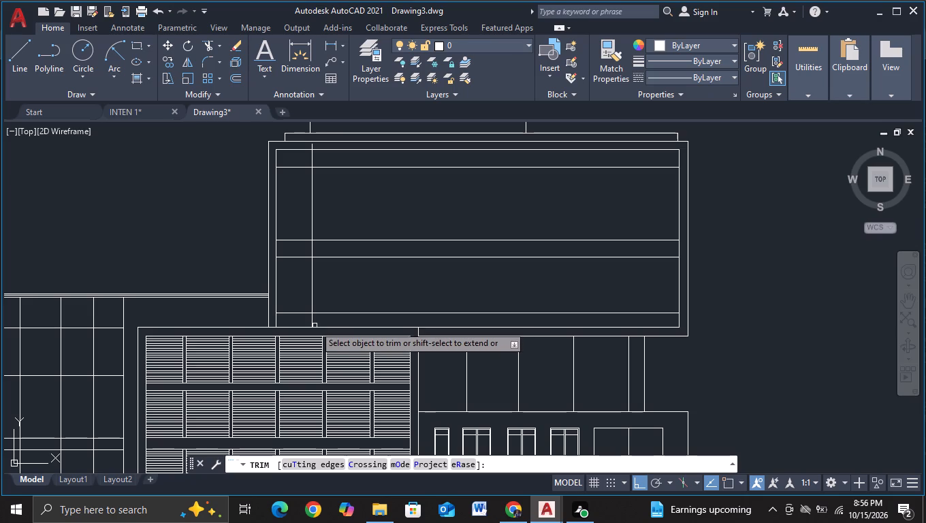
click(310, 146)
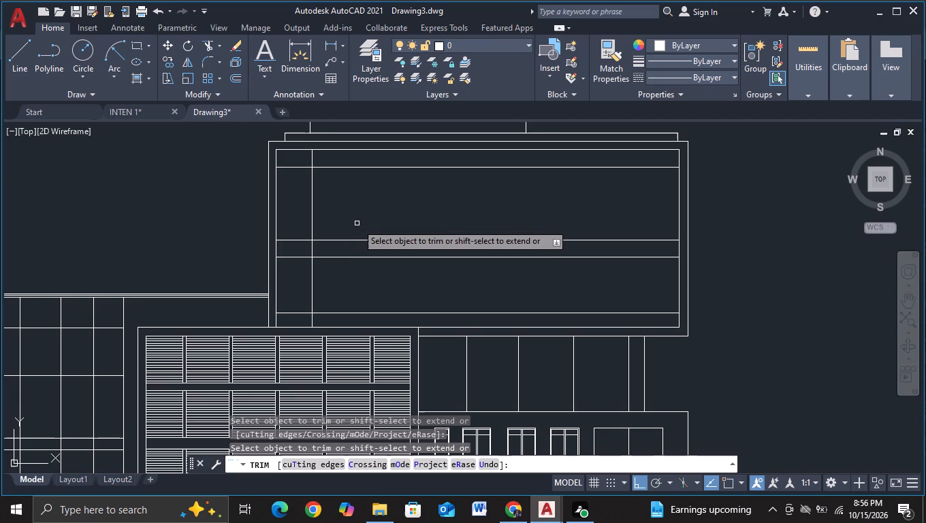
key(Escape)
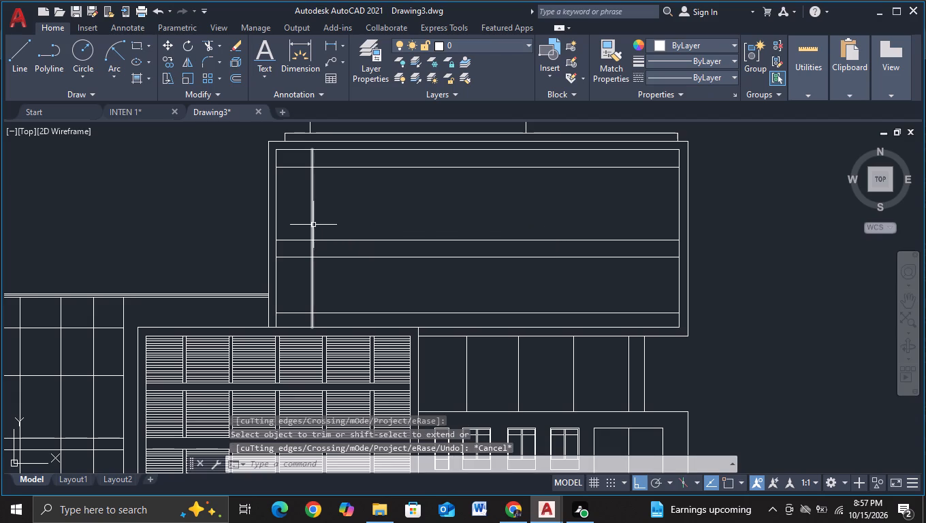
Copy the trimmed vertical line ten times to the right across the upper block, spaced about 4 units apart, ending about 40.9 units away.
click(313, 225)
key(c)
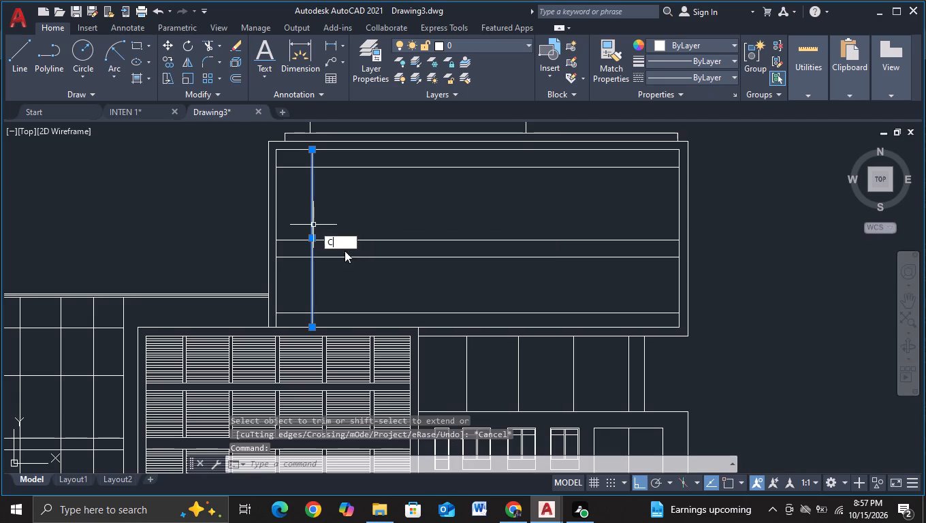
click(347, 266)
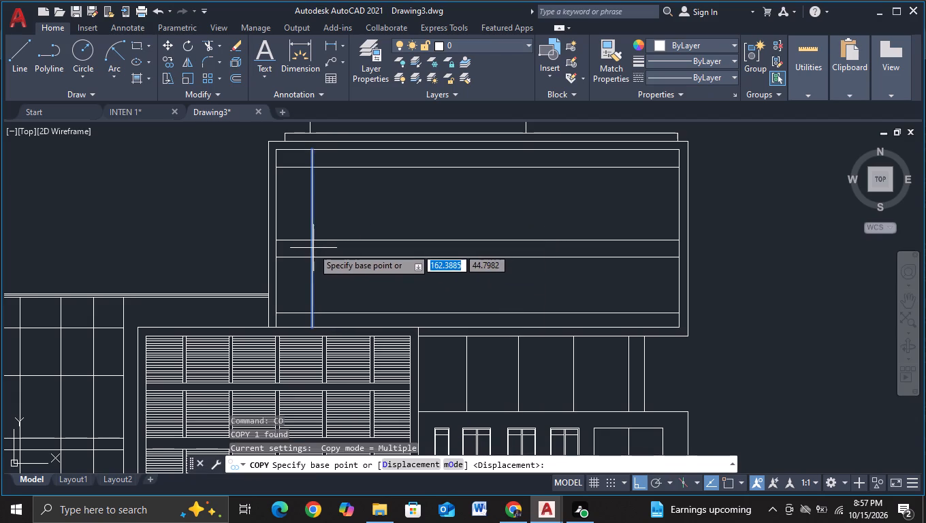
click(313, 248)
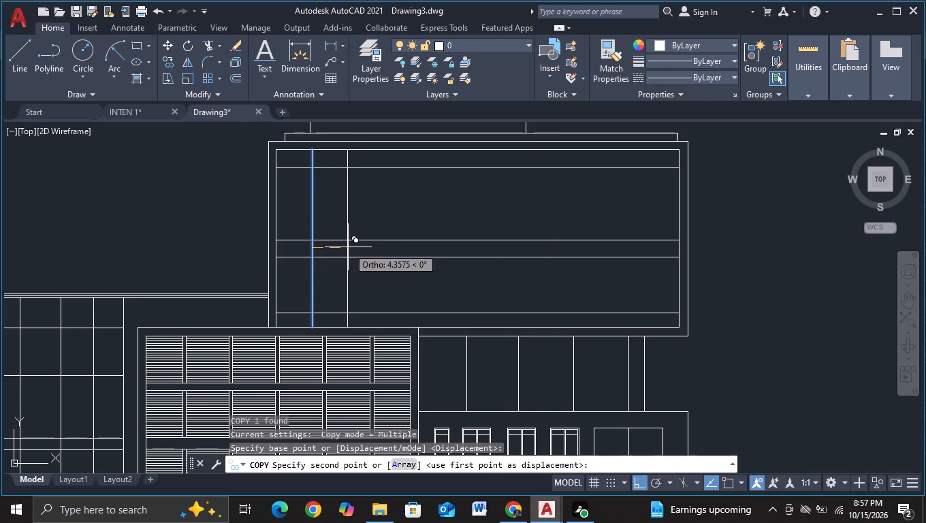
click(348, 247)
click(382, 249)
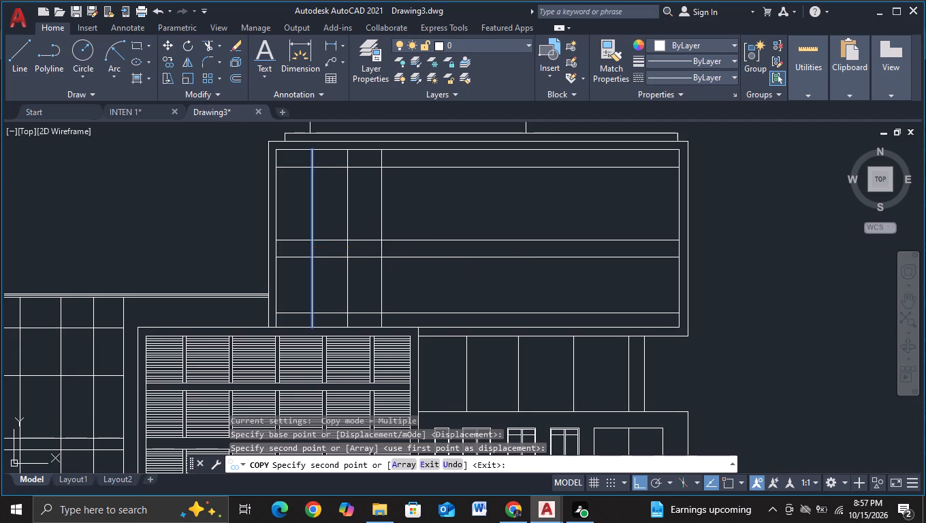
click(415, 252)
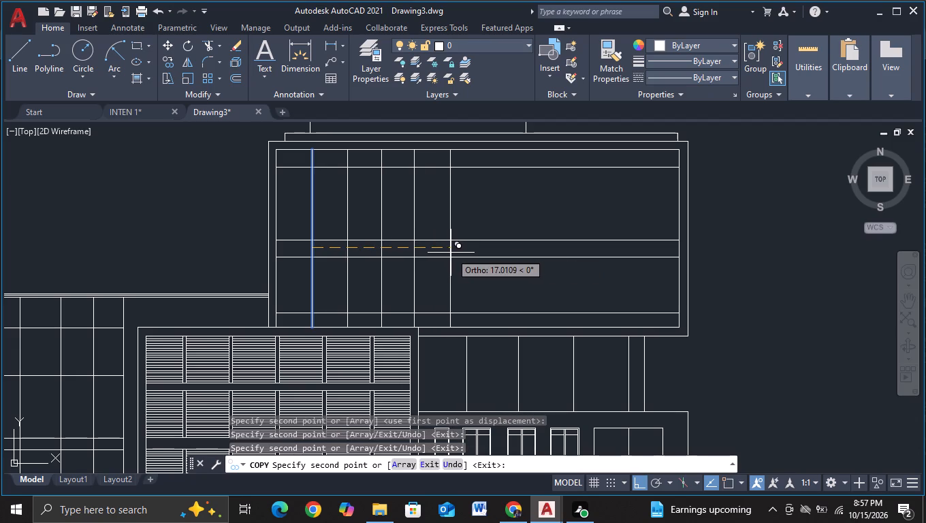
click(448, 253)
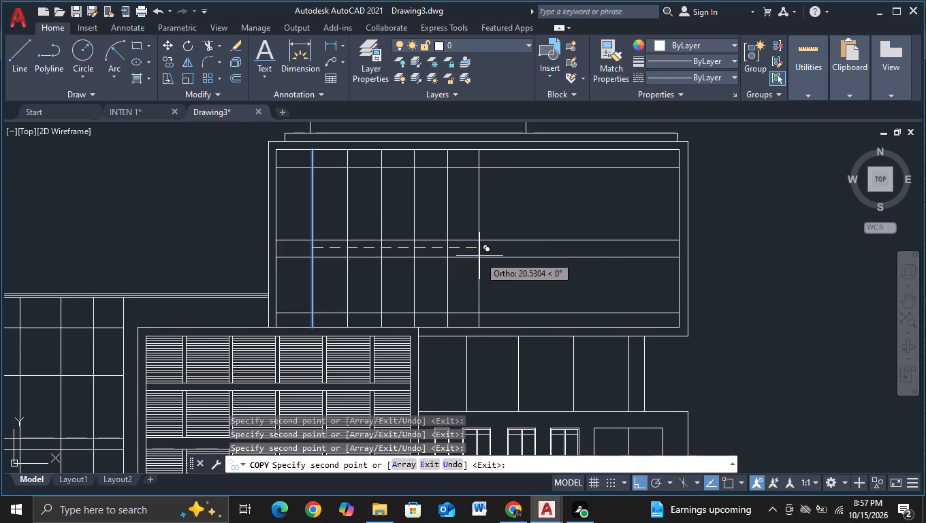
click(481, 256)
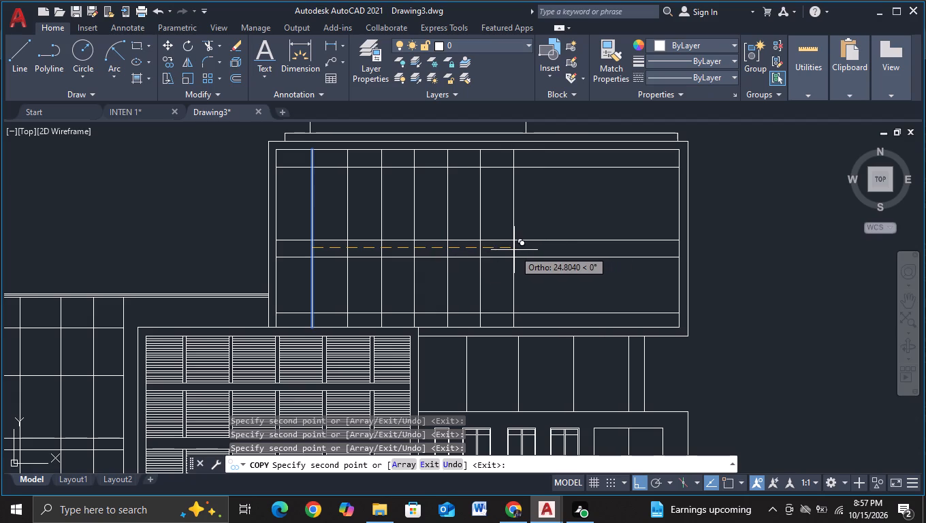
click(514, 250)
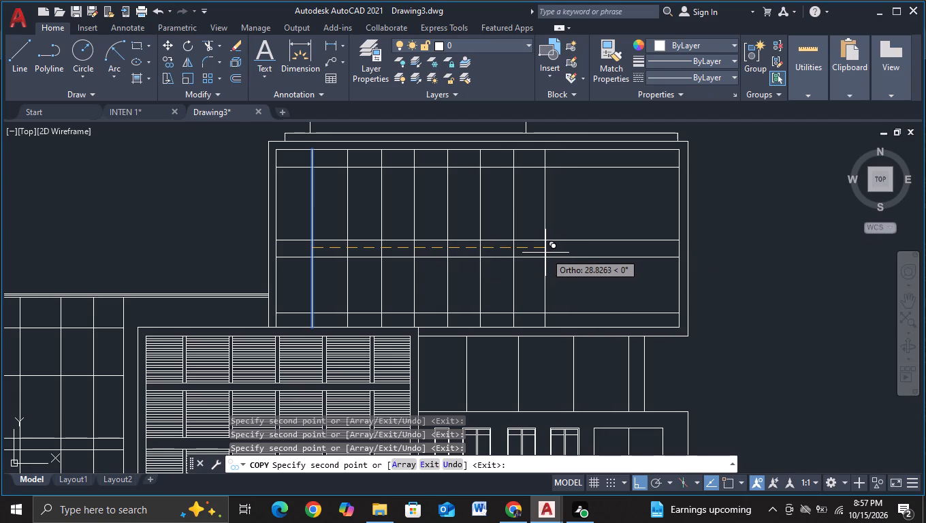
click(547, 253)
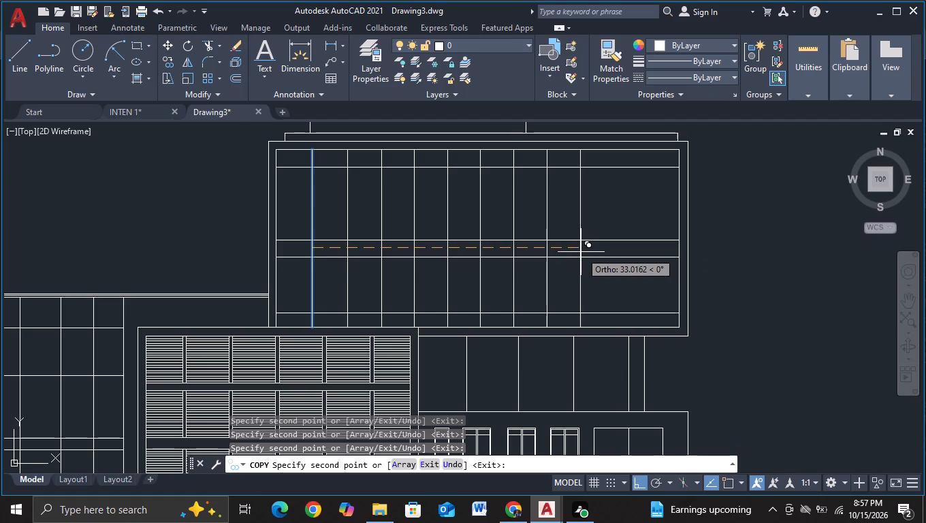
click(579, 252)
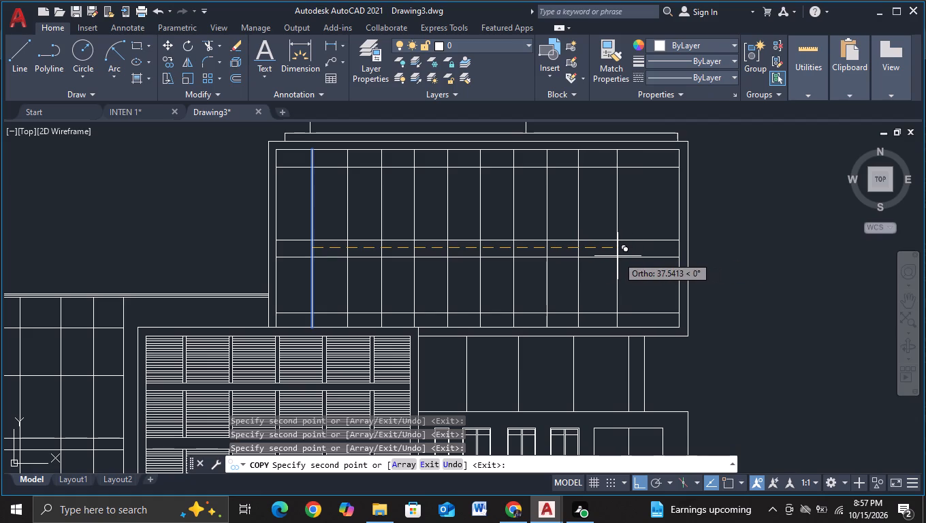
click(613, 256)
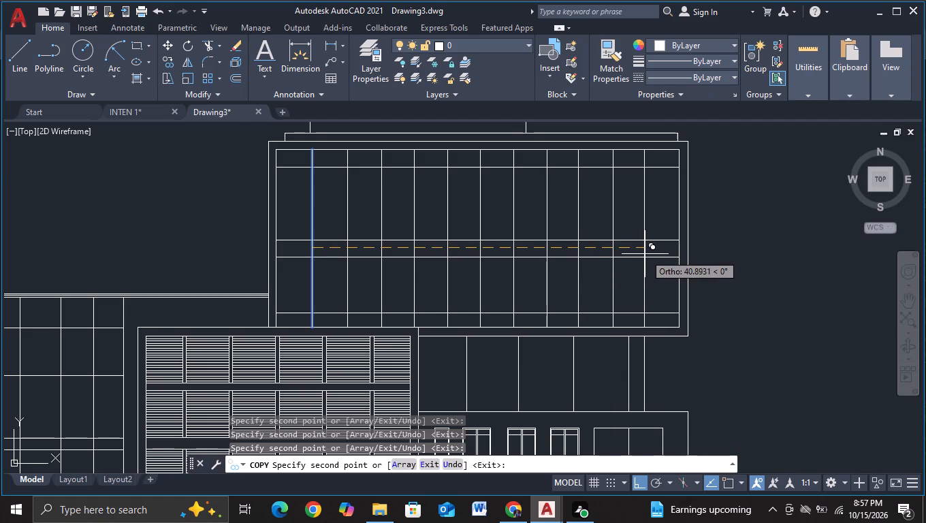
click(645, 254)
key(Escape)
Copy the louvred tower's bottom-right louvre panel into the right upper block's fifth bay, about 35 units away, with its top on the second horizontal line.
scroll(780, 214, down, 1)
middle_drag(782, 221, 729, 209)
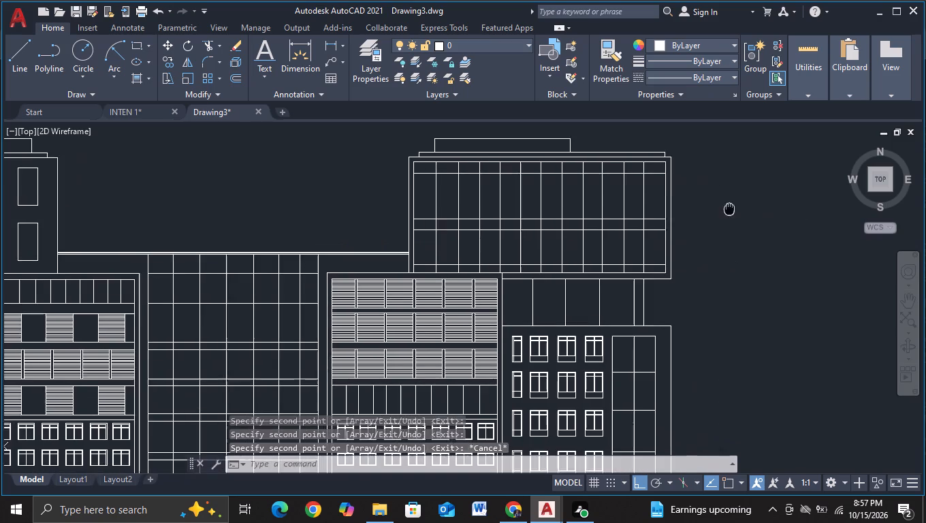
middle_drag(729, 209, 696, 188)
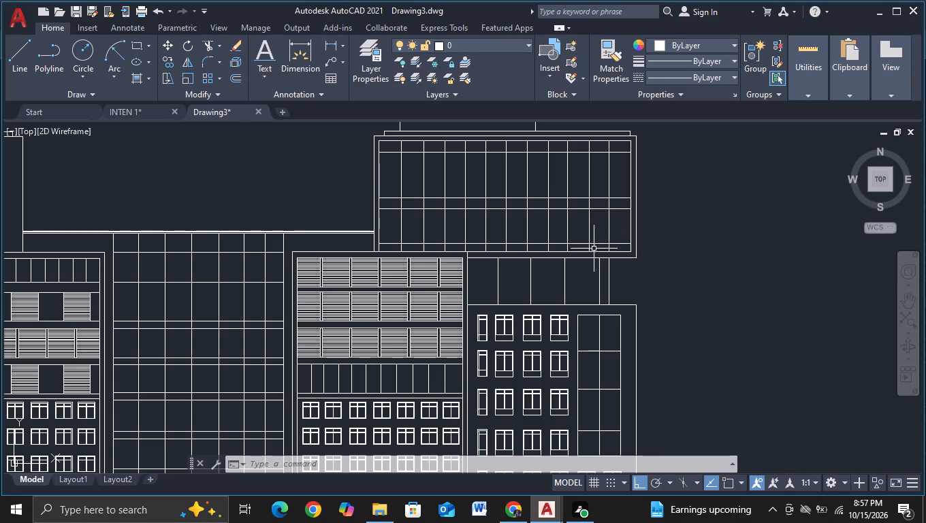
scroll(438, 349, up, 4)
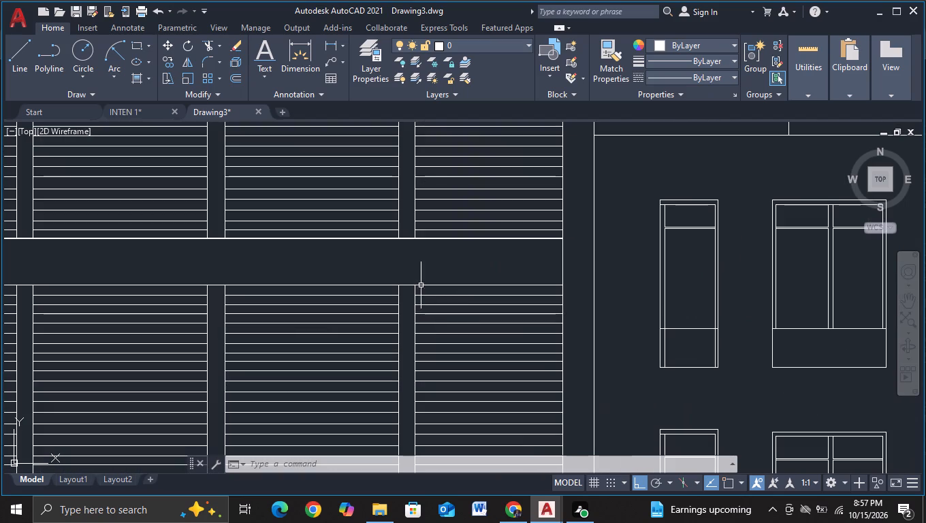
click(411, 261)
scroll(471, 407, down, 2)
middle_drag(477, 405, 460, 355)
click(498, 398)
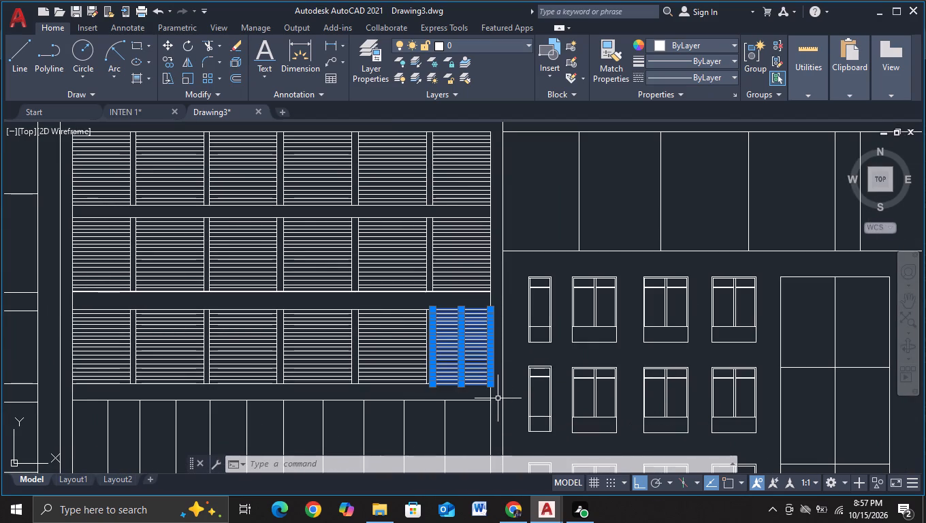
key(c)
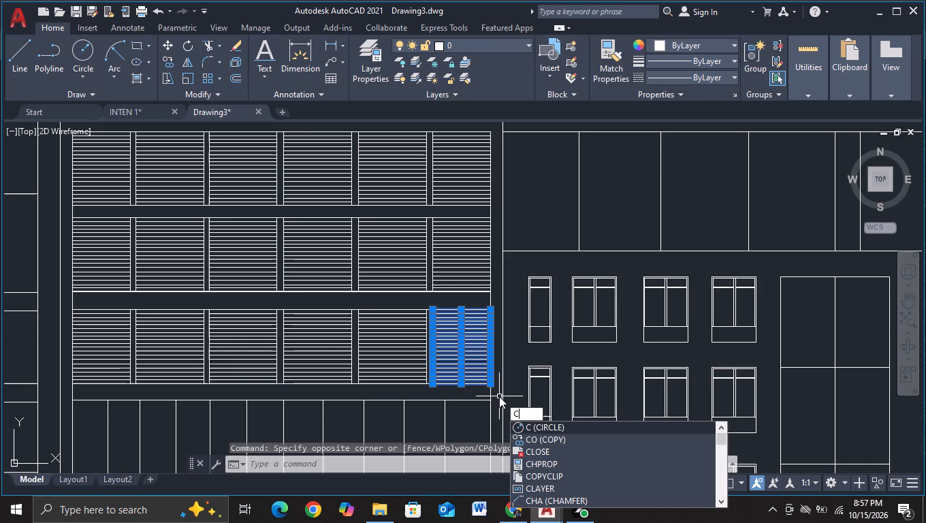
click(531, 443)
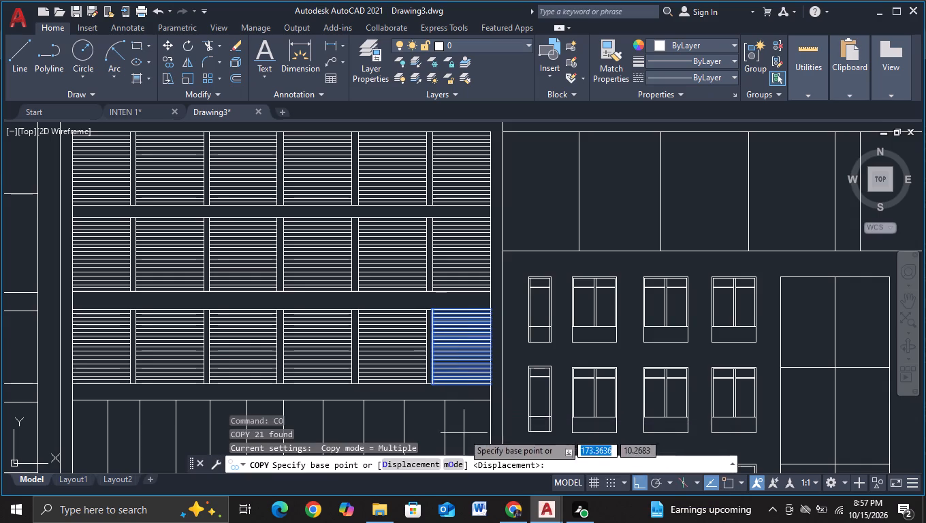
click(463, 378)
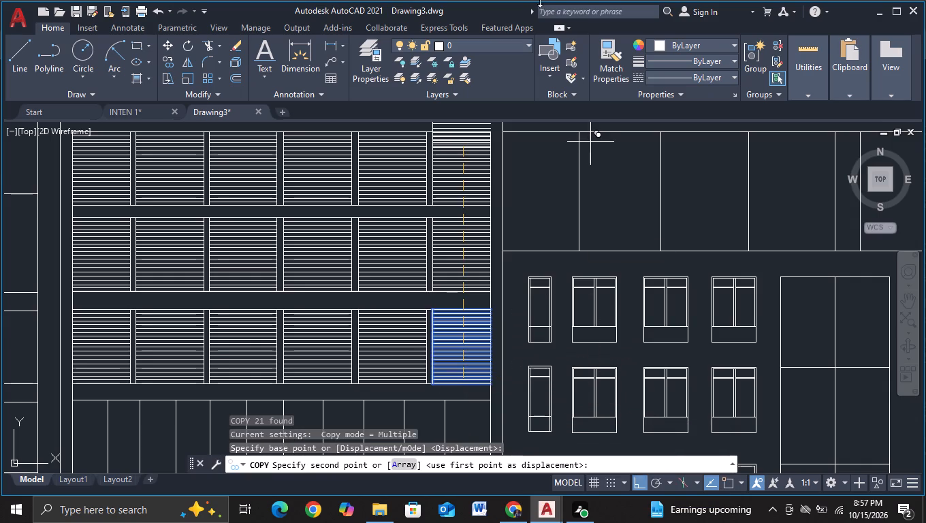
middle_drag(609, 200, 596, 504)
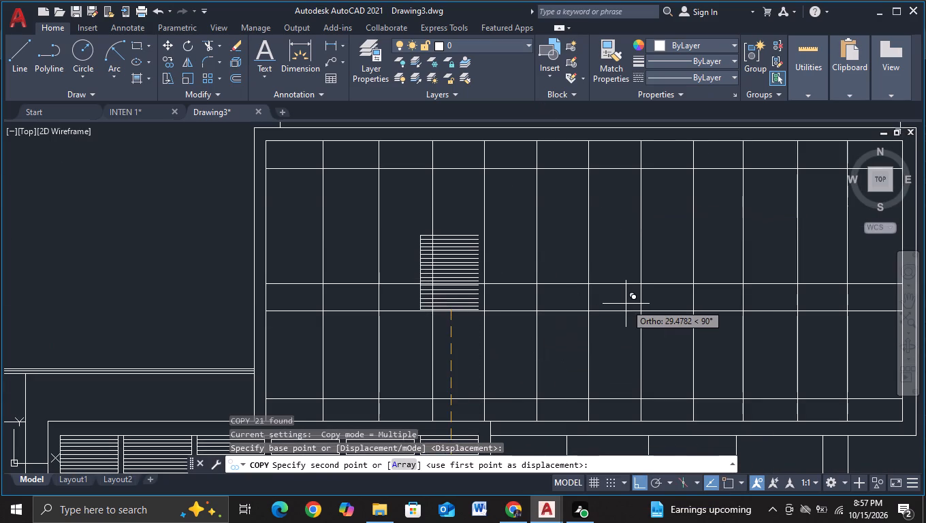
key(F8)
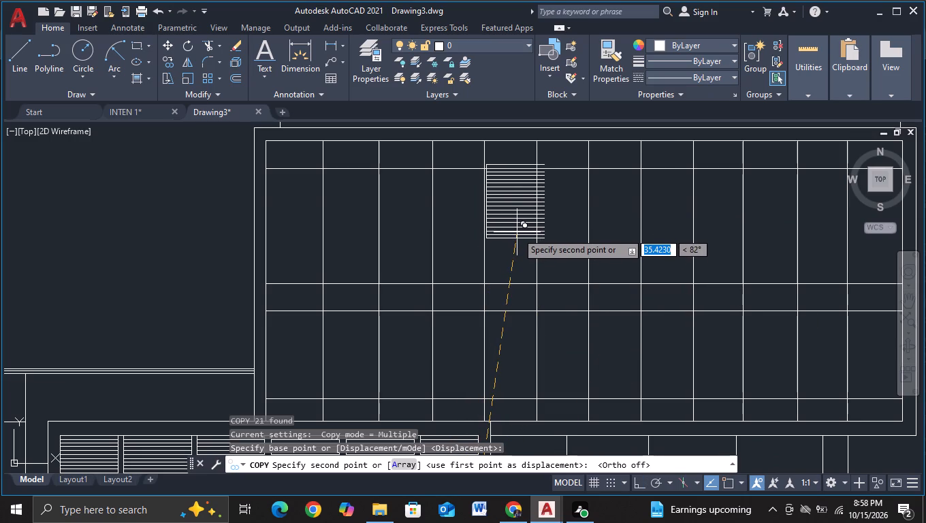
scroll(515, 233, up, 2)
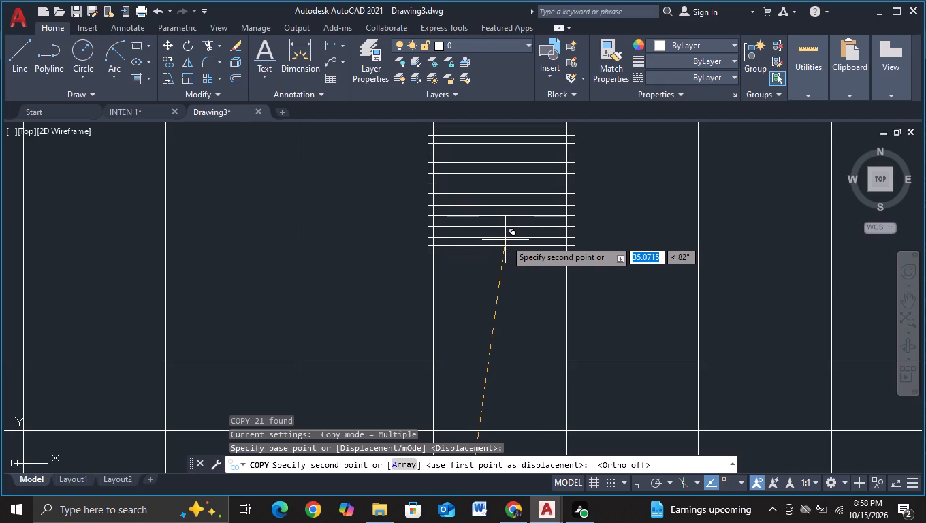
middle_drag(505, 240, 506, 366)
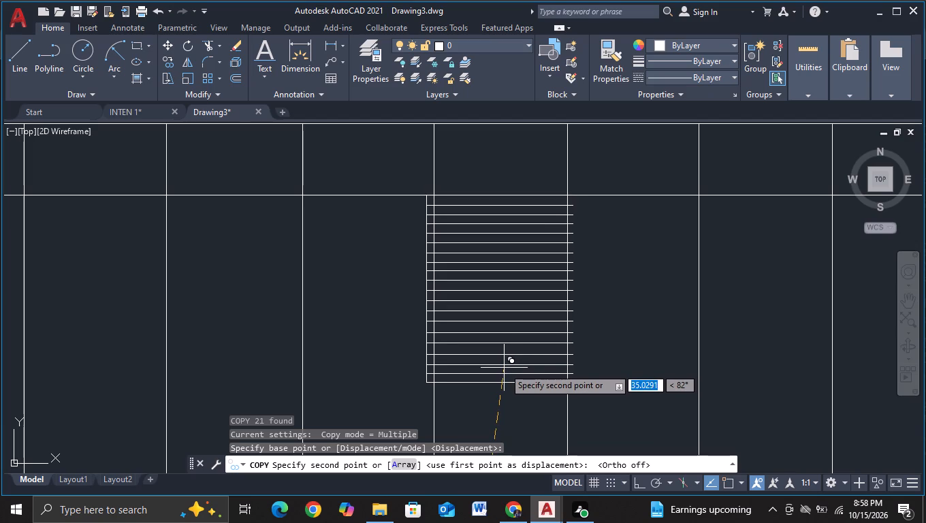
click(504, 368)
Place a second louvre panel copy directly beneath the first in the fifth bay, about 29.3 units from the original.
middle_drag(504, 368, 512, 238)
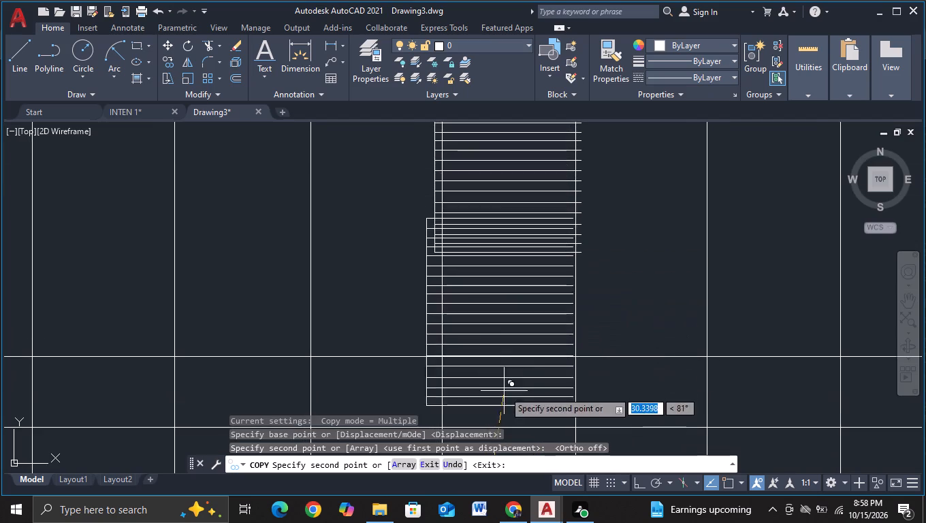
middle_drag(504, 391, 481, 296)
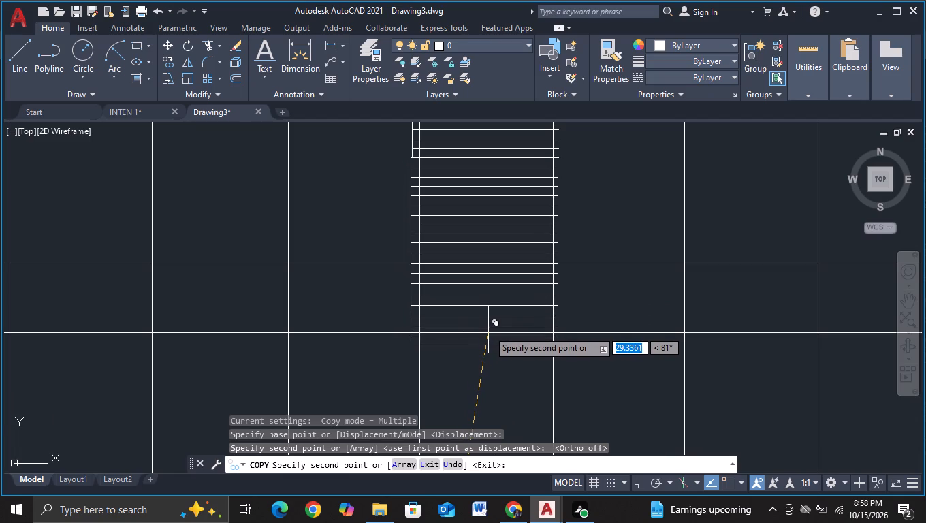
click(488, 330)
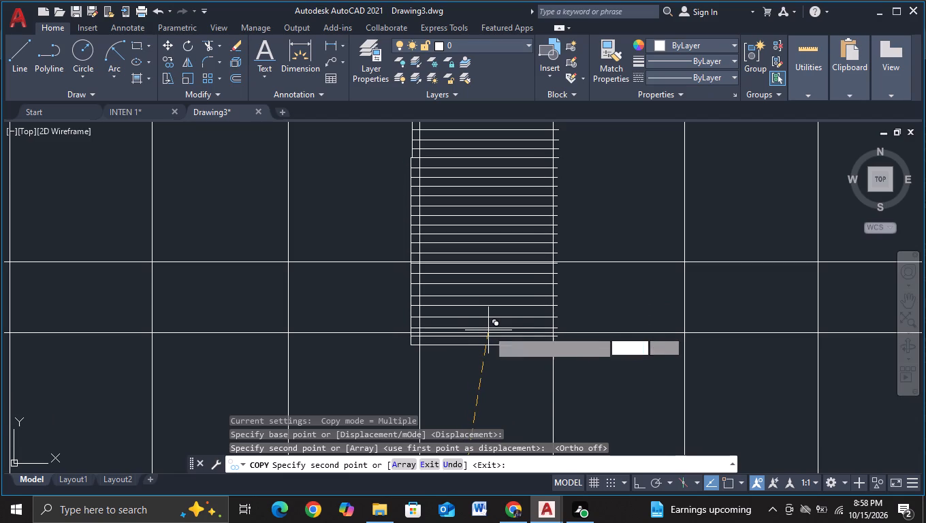
key(Escape)
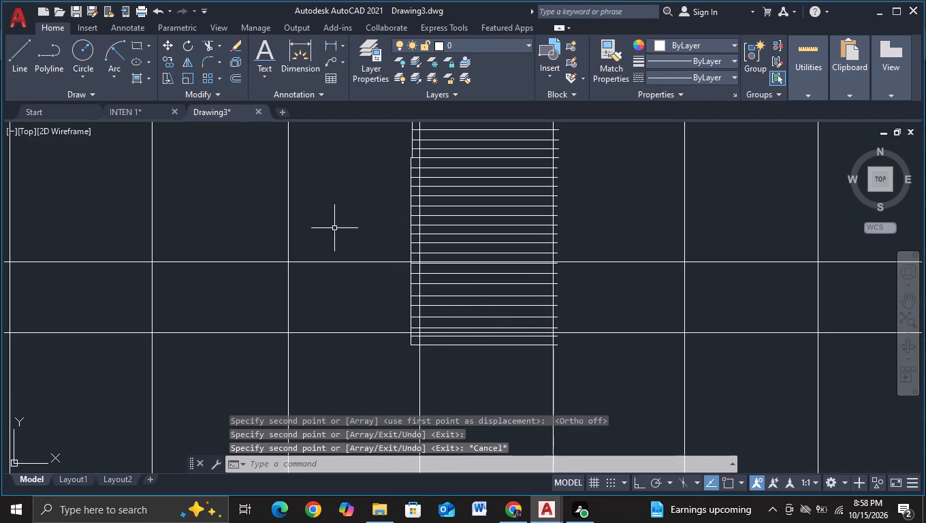
Trim the lower louvre panel's left overshoot back to the fifth bay's left vertical line, from the middle band's upper line downward.
click(202, 42)
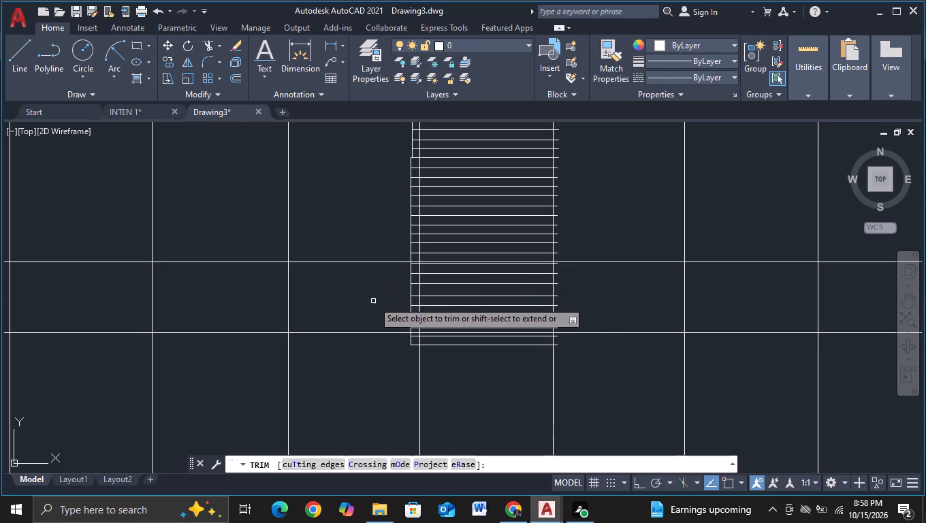
scroll(405, 336, up, 2)
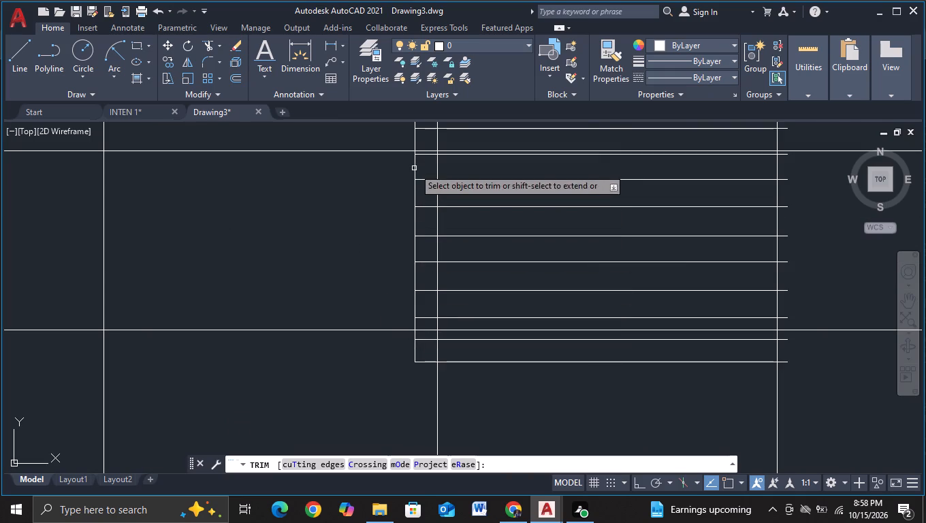
click(423, 154)
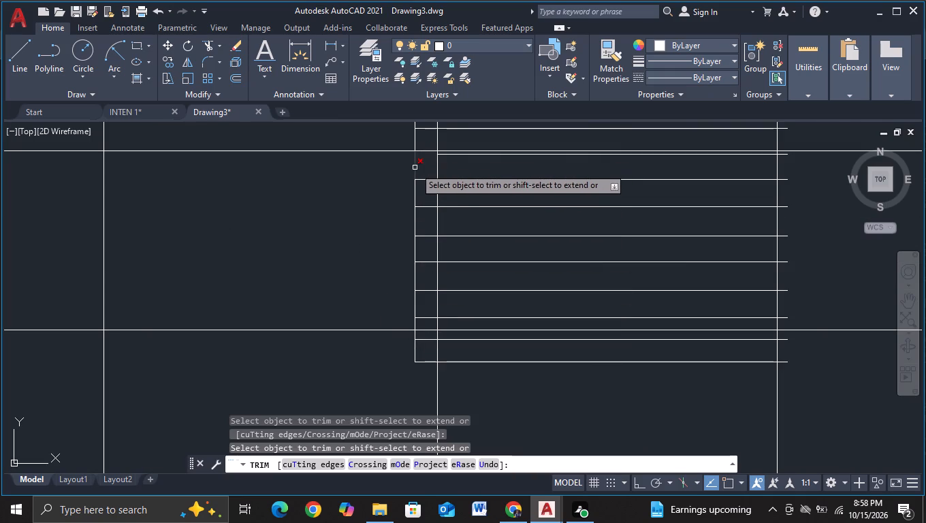
drag(421, 163, 426, 322)
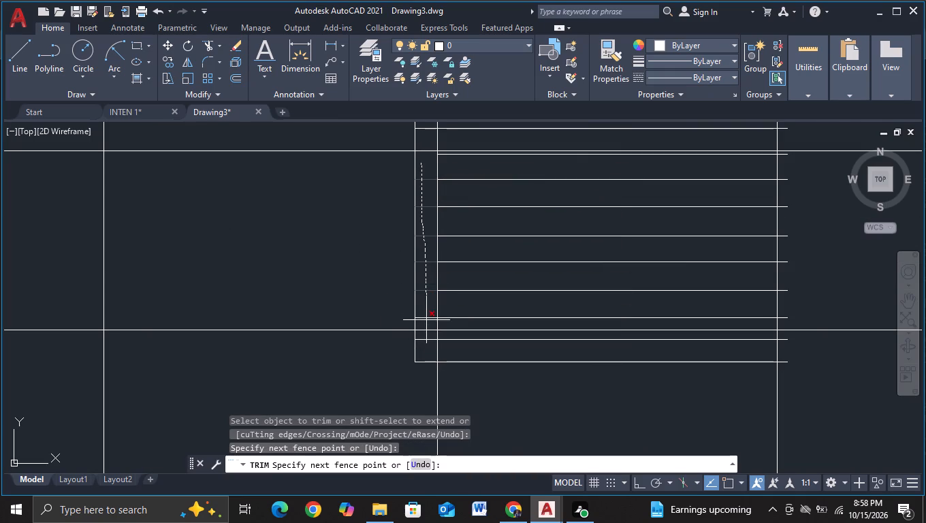
drag(426, 322, 422, 289)
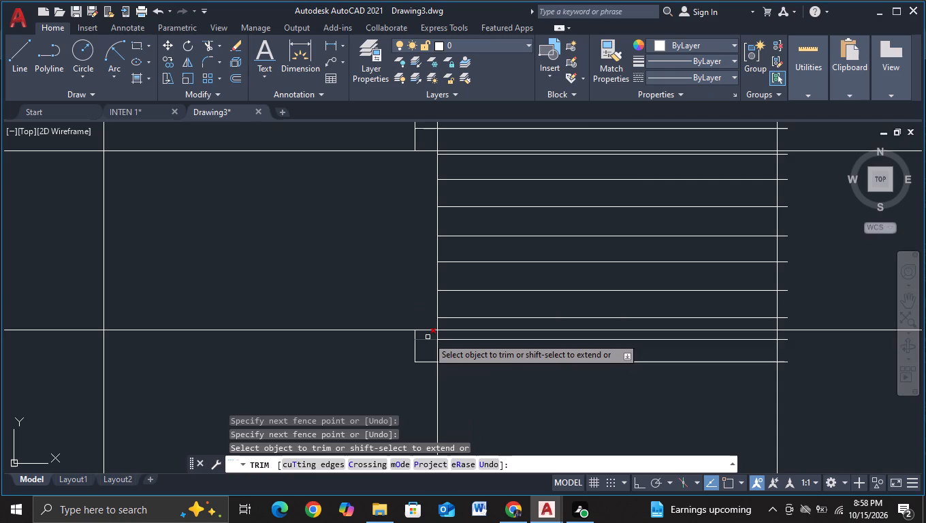
drag(428, 337, 421, 346)
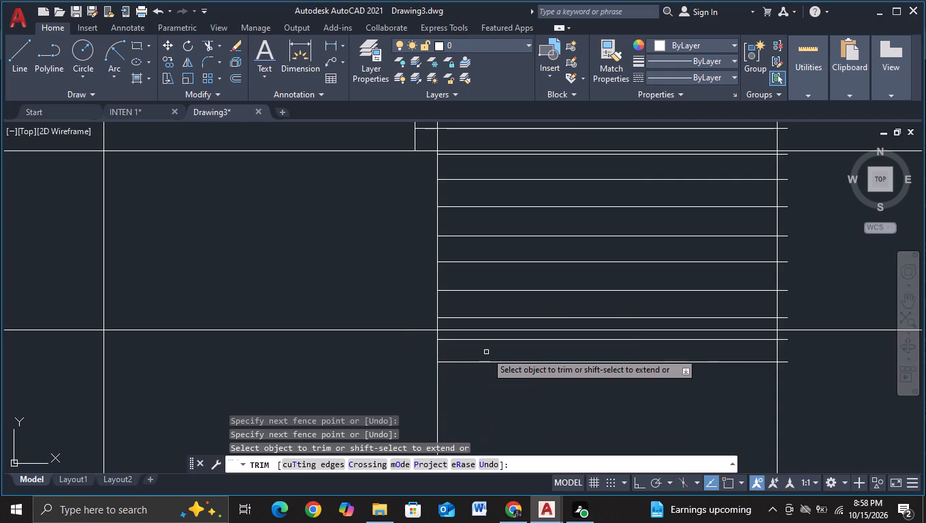
Trim away the two louvre lines below the middle band's lower line, including their leftover stubs beyond the fifth bay's right side.
drag(483, 336, 484, 381)
middle_drag(555, 379, 376, 407)
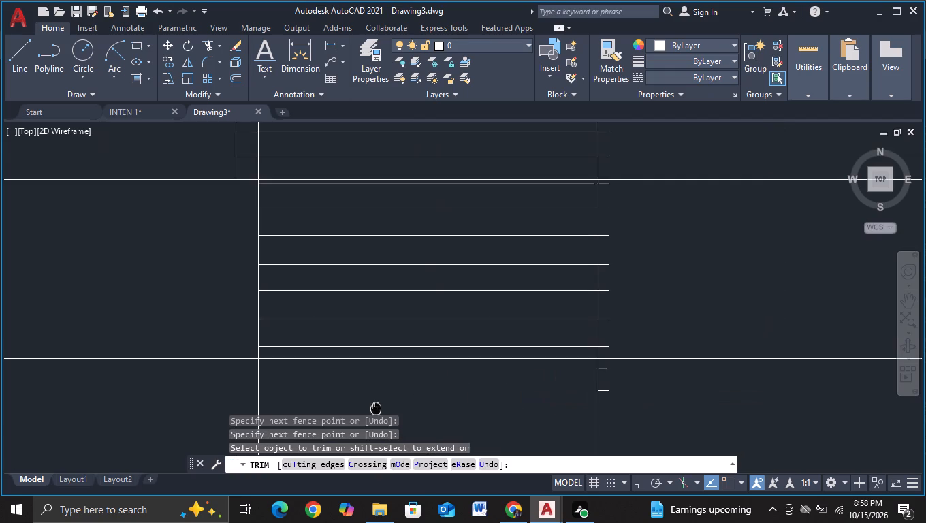
scroll(569, 402, up, 2)
drag(669, 387, 661, 311)
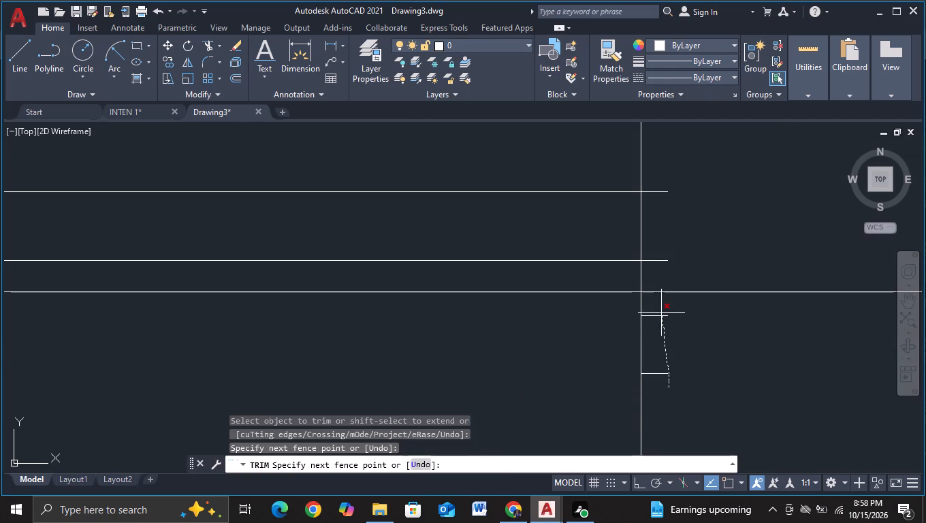
drag(661, 311, 660, 311)
drag(648, 330, 664, 390)
scroll(662, 381, down, 3)
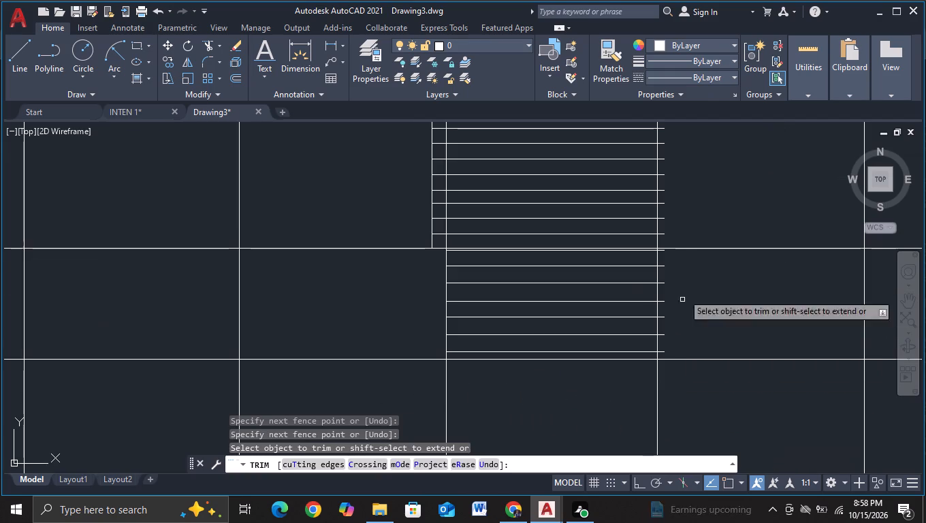
Trim the louvre lines' right overshoot within the middle band back to the fifth bay's right vertical line.
scroll(655, 271, up, 2)
click(664, 217)
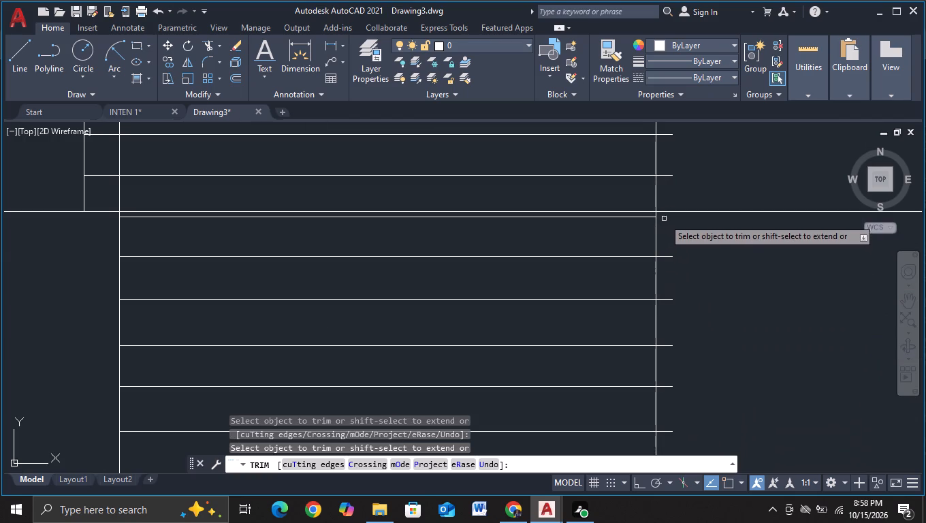
drag(667, 237, 673, 384)
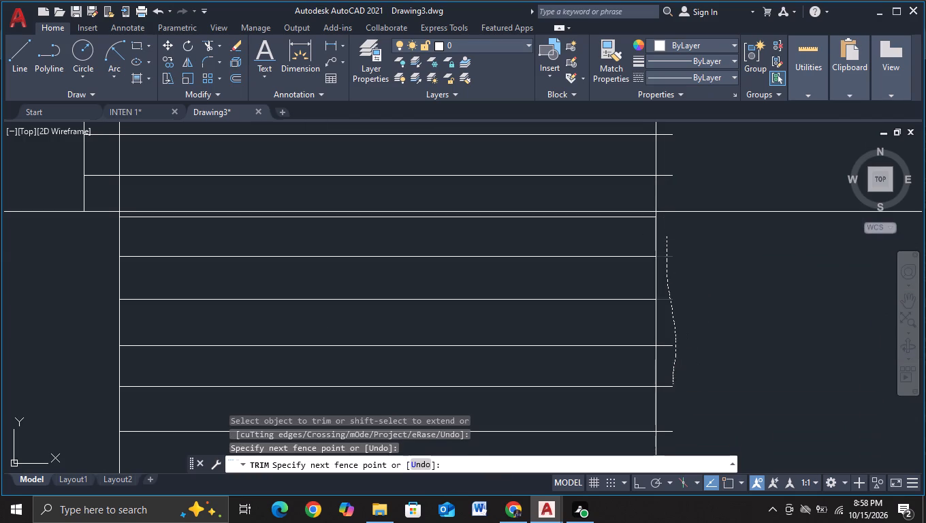
middle_drag(675, 400, 598, 253)
drag(588, 334, 588, 323)
drag(591, 187, 586, 220)
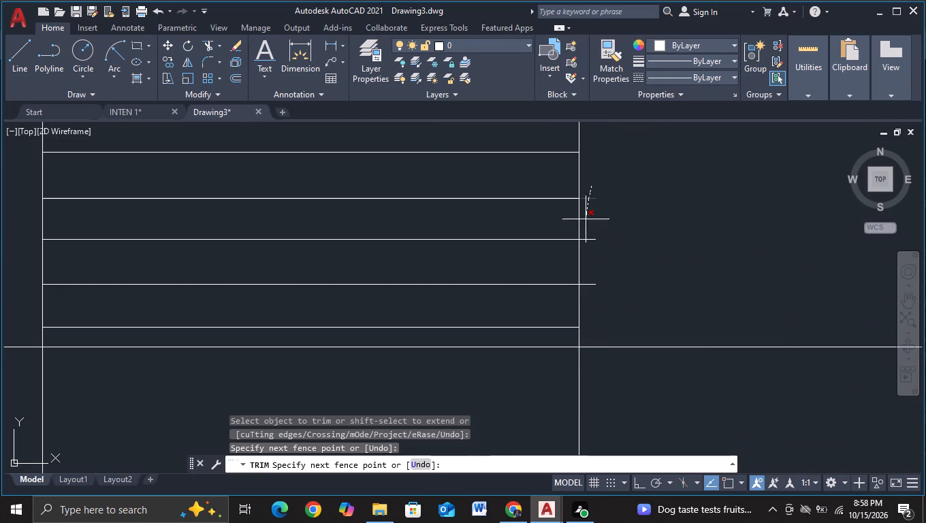
drag(586, 220, 588, 299)
scroll(593, 287, down, 2)
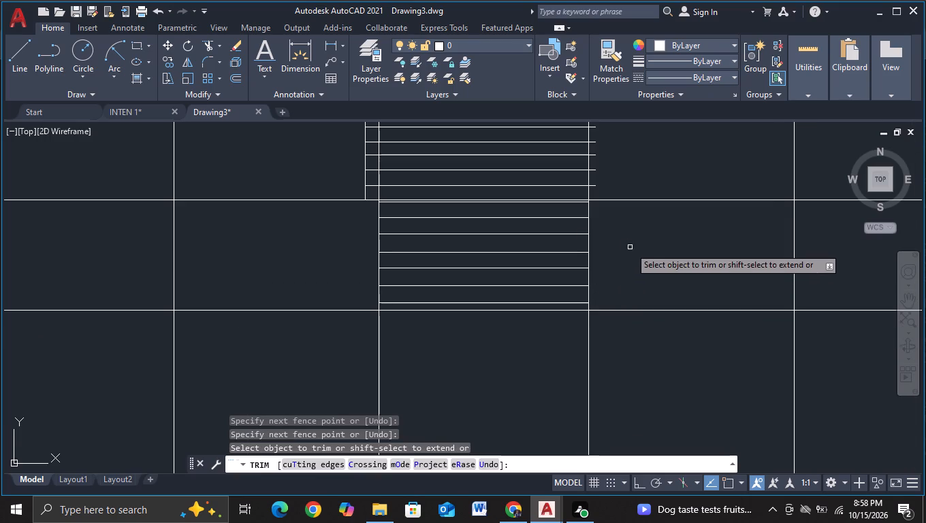
Trim the upper louvre panel's right overshoot back to the fifth bay's right vertical line.
middle_drag(630, 247, 633, 311)
middle_drag(628, 297, 629, 347)
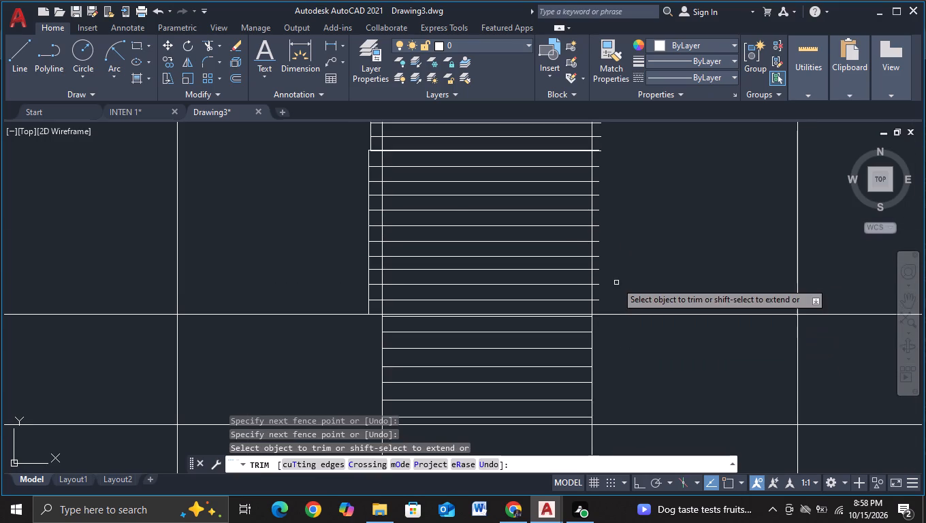
scroll(616, 268, down, 1)
middle_drag(620, 232, 614, 306)
scroll(606, 227, down, 1)
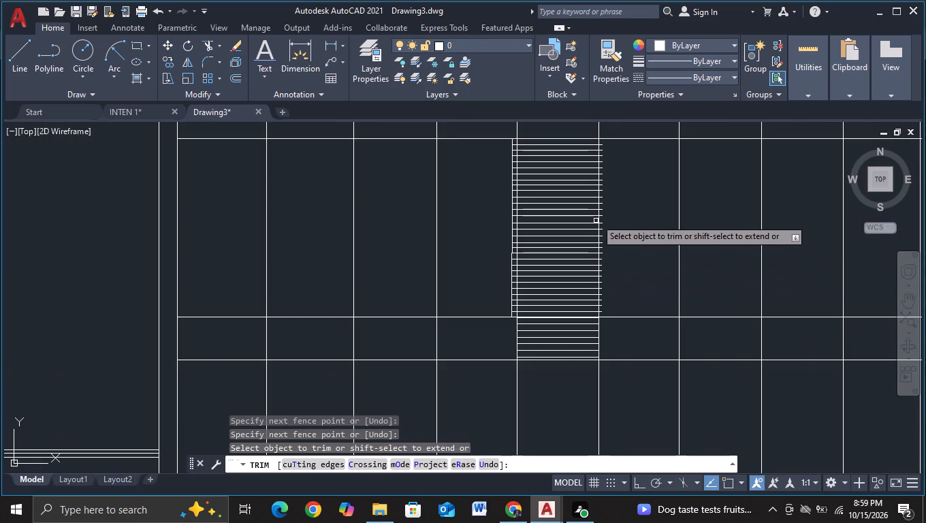
scroll(600, 150, up, 2)
drag(601, 132, 601, 251)
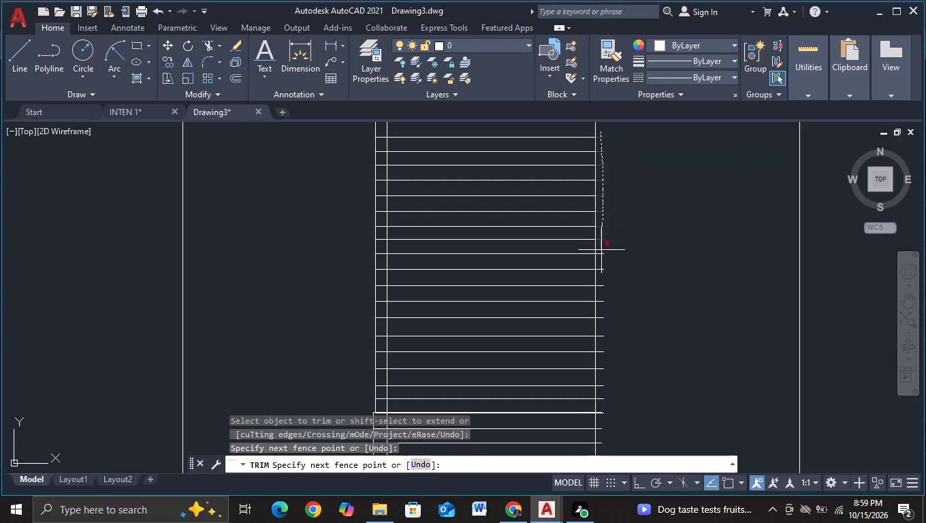
drag(601, 251, 595, 375)
drag(595, 375, 602, 401)
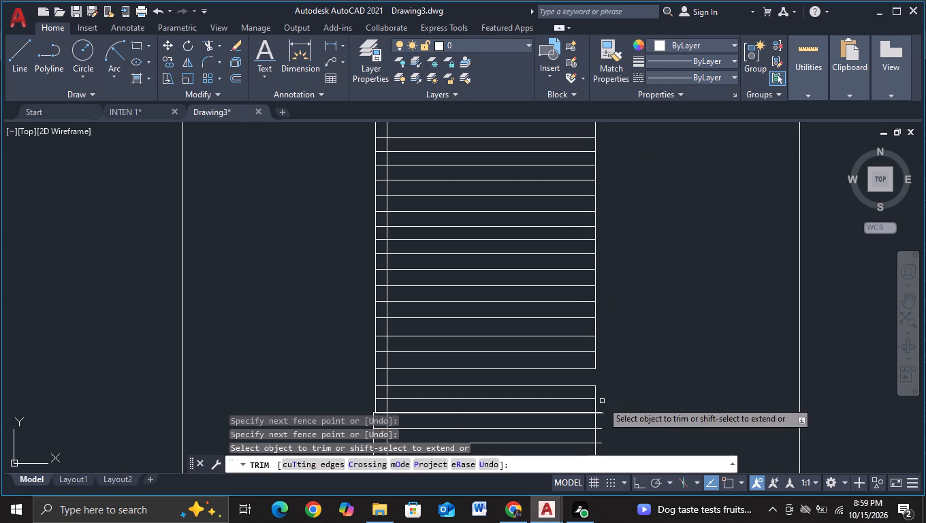
Trim the lower louvre panel's right overshoot above the middle band back to the fifth bay's right vertical line.
middle_drag(613, 390, 654, 210)
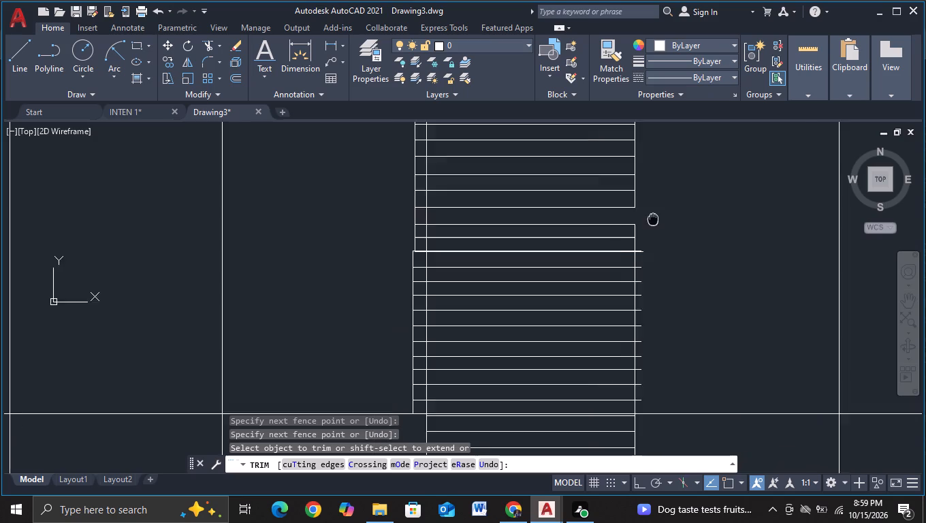
middle_drag(654, 210, 654, 203)
drag(641, 382, 642, 370)
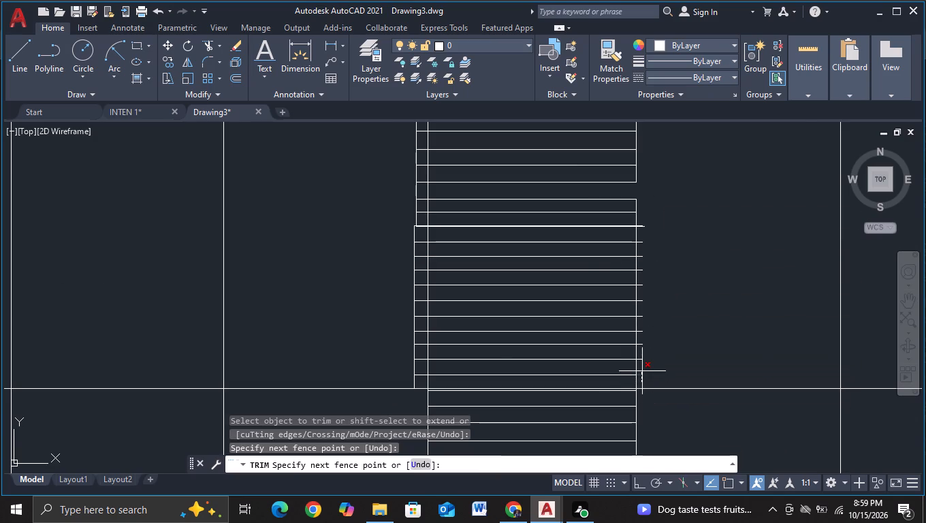
drag(642, 370, 641, 296)
drag(641, 296, 641, 240)
drag(641, 240, 641, 221)
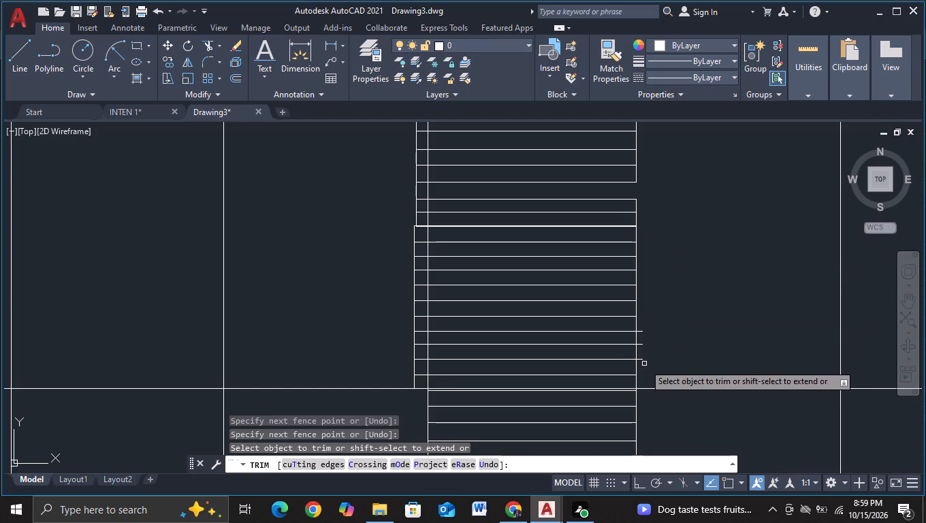
drag(640, 365, 639, 330)
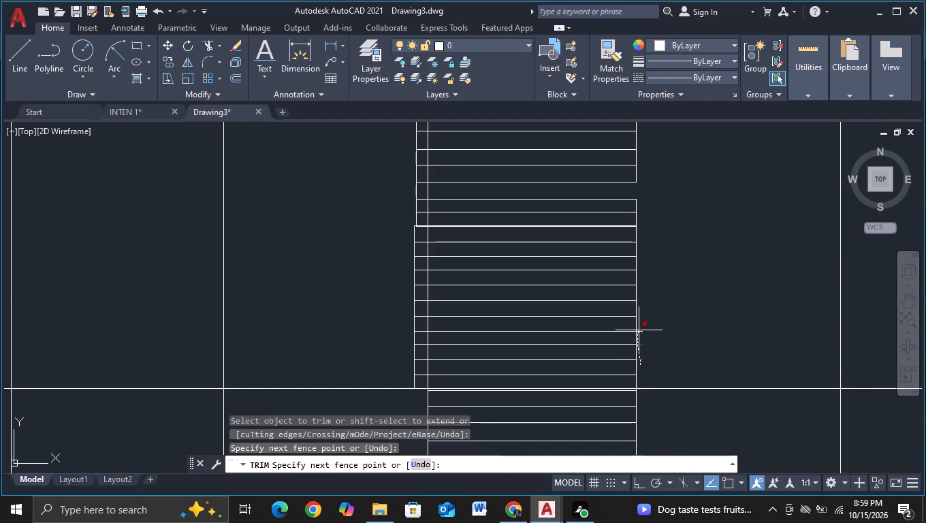
drag(639, 330, 641, 318)
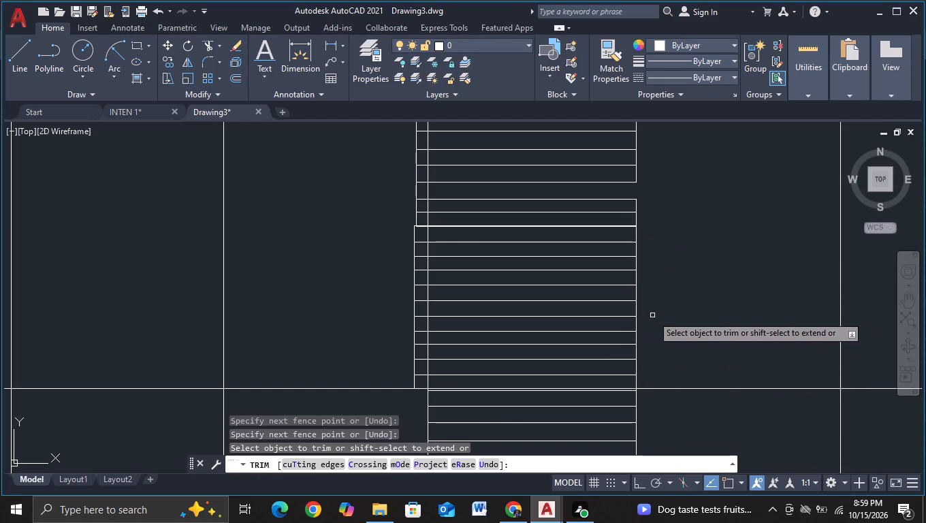
Extend the fifth bay's right vertical line across the gap cut into it near the joint between the louvre panels.
key(Escape)
key(e)
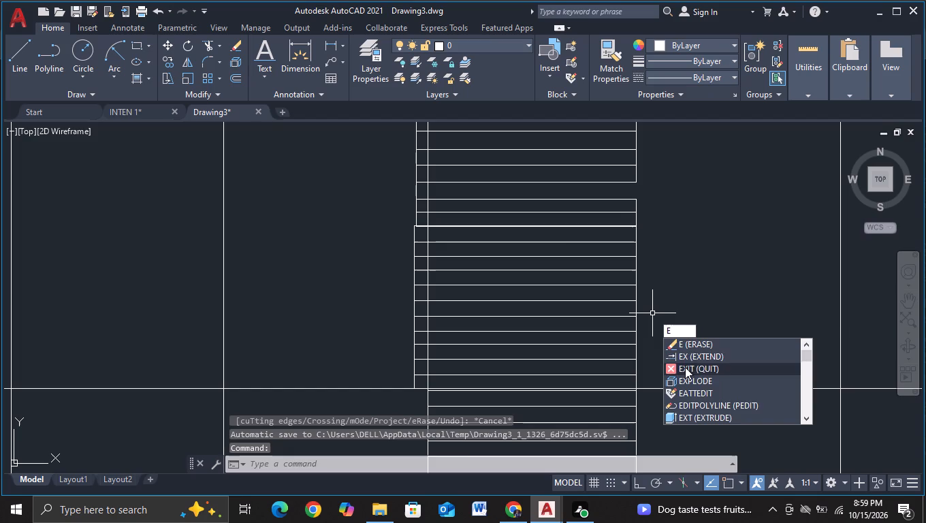
click(692, 352)
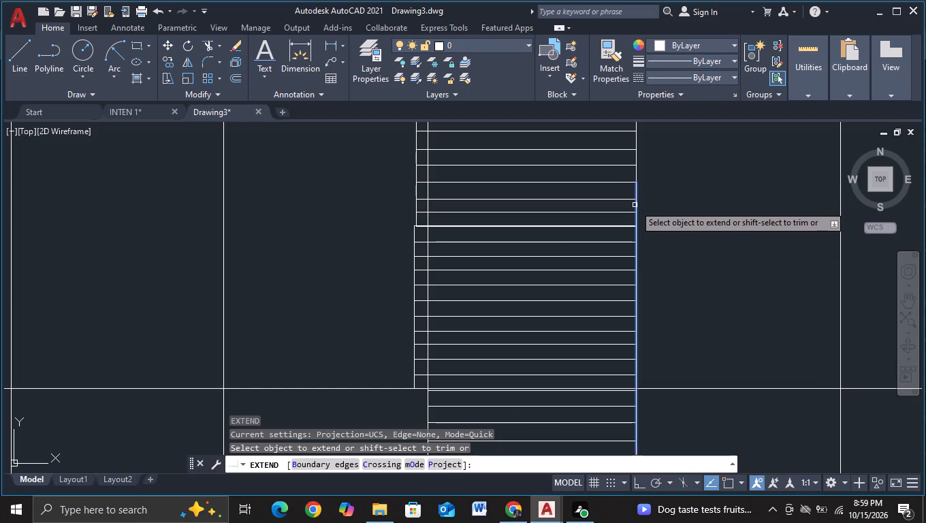
click(635, 205)
key(Escape)
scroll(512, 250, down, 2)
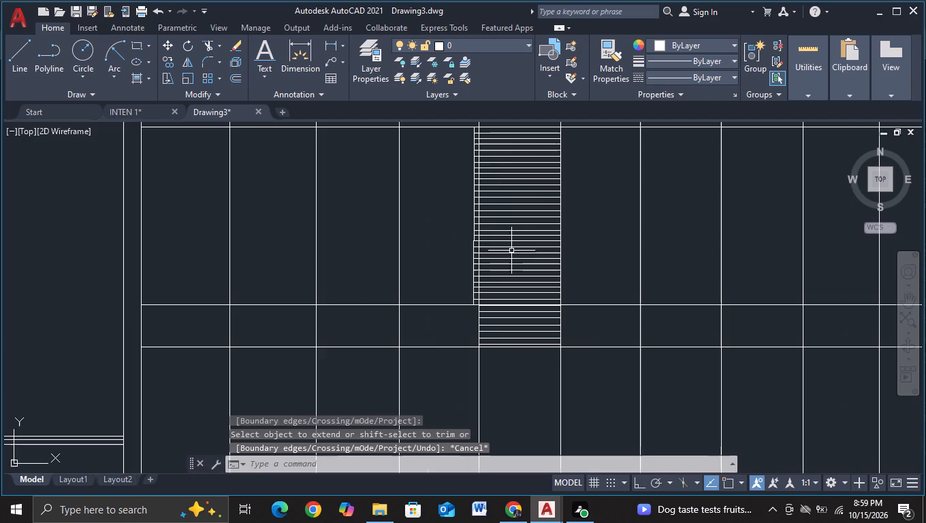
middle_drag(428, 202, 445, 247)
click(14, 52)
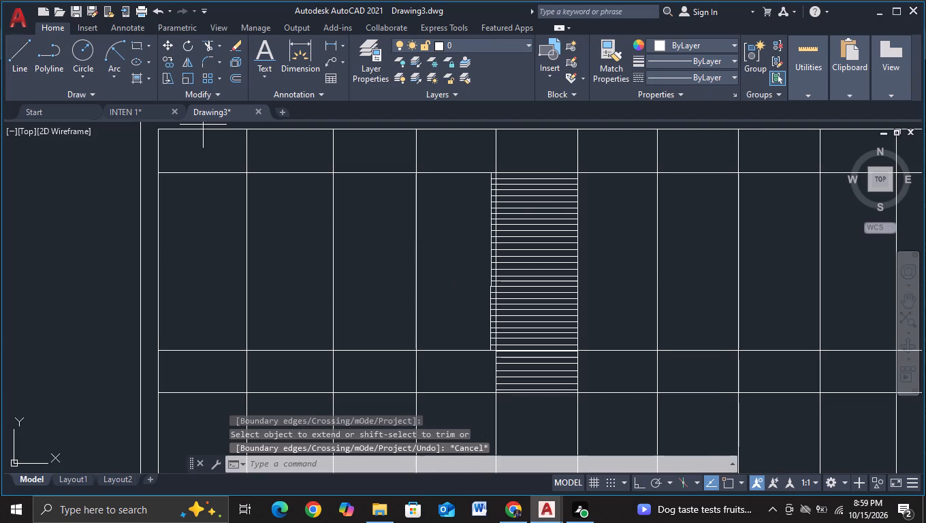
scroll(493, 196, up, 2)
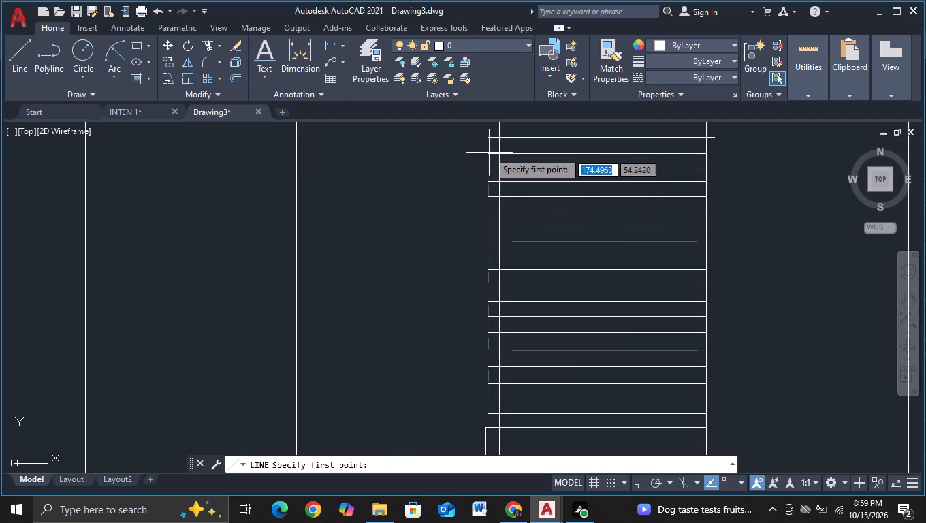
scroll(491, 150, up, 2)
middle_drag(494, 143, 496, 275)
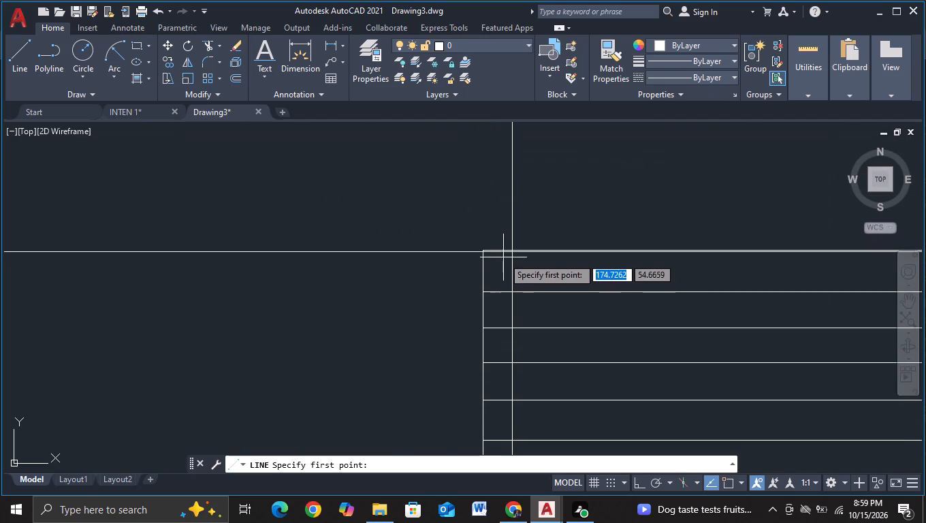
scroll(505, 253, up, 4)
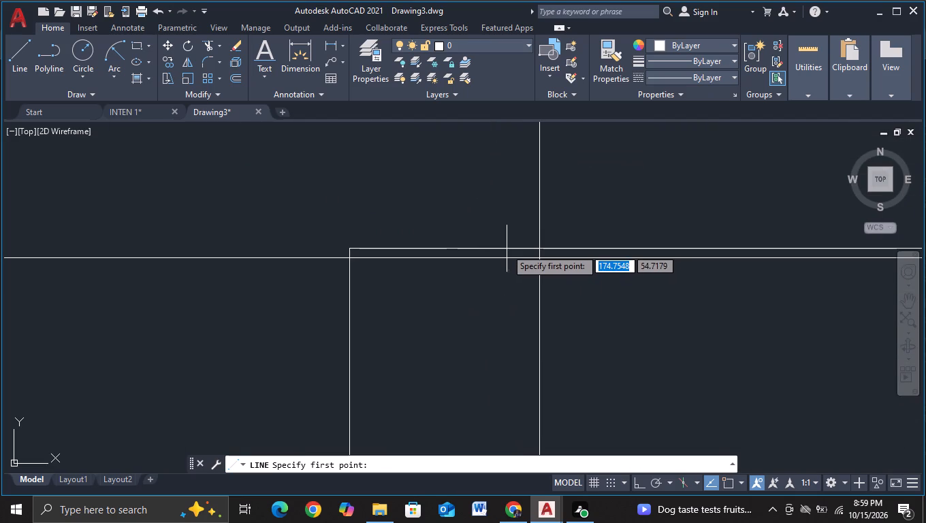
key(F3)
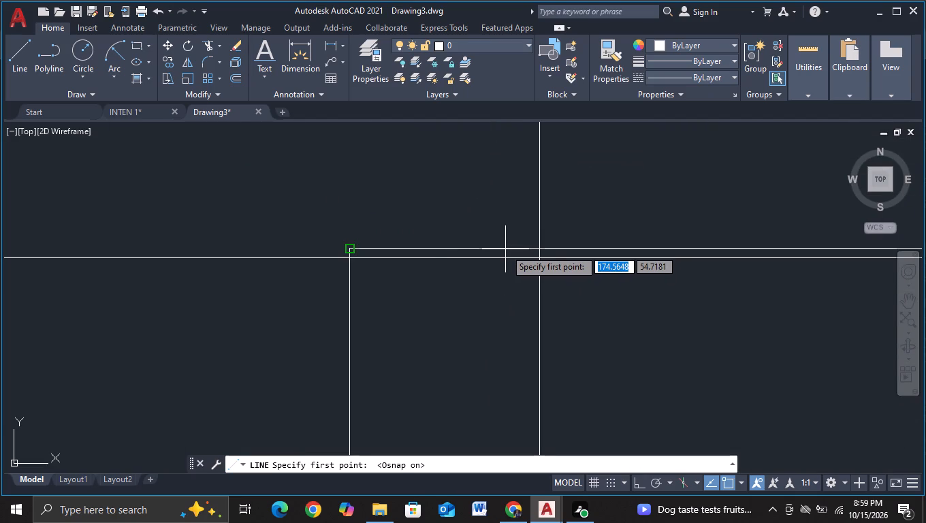
Trim away the louvre panel's top line just above the grid's upper horizontal line, including the panel edge's projecting tip.
click(208, 50)
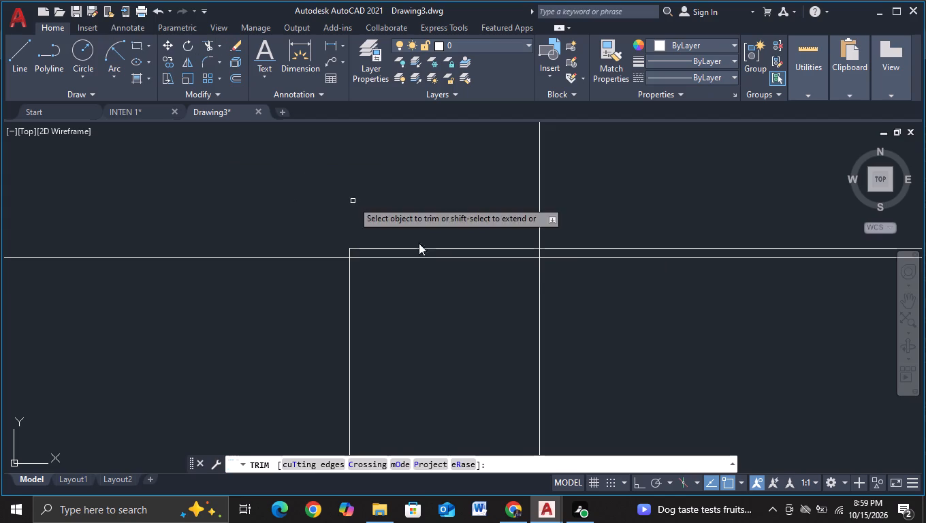
click(444, 247)
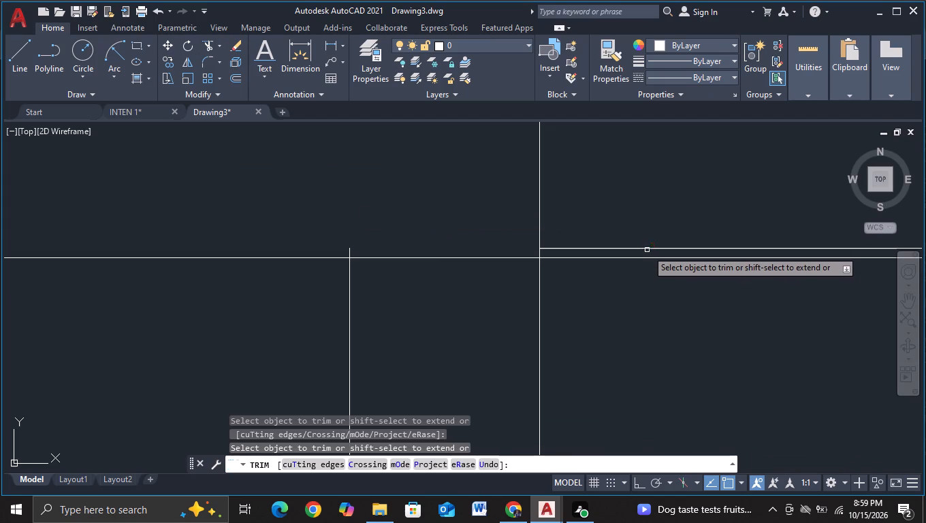
click(647, 250)
click(349, 252)
scroll(611, 317, down, 2)
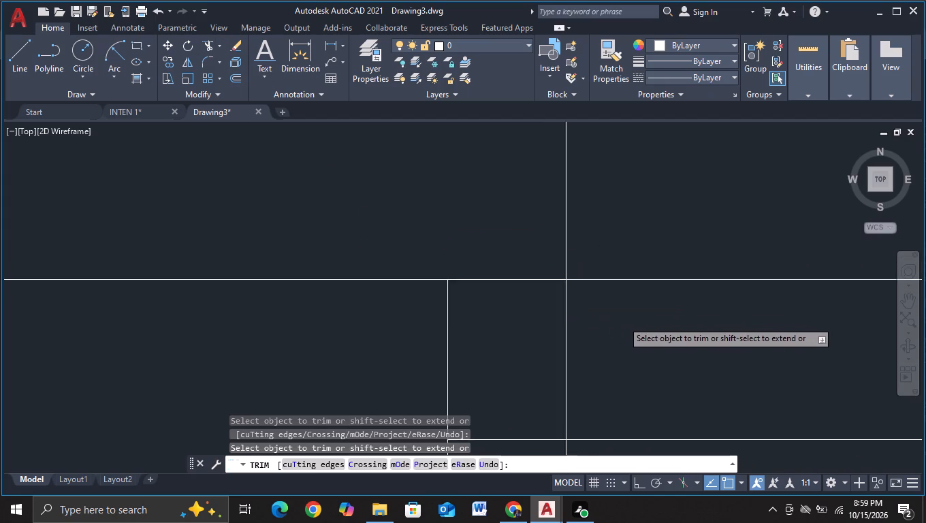
Trim the upper louvre panel's left overshoot back to the fifth bay's left vertical line, starting from its top edge.
middle_drag(647, 330, 0, 203)
scroll(387, 212, down, 2)
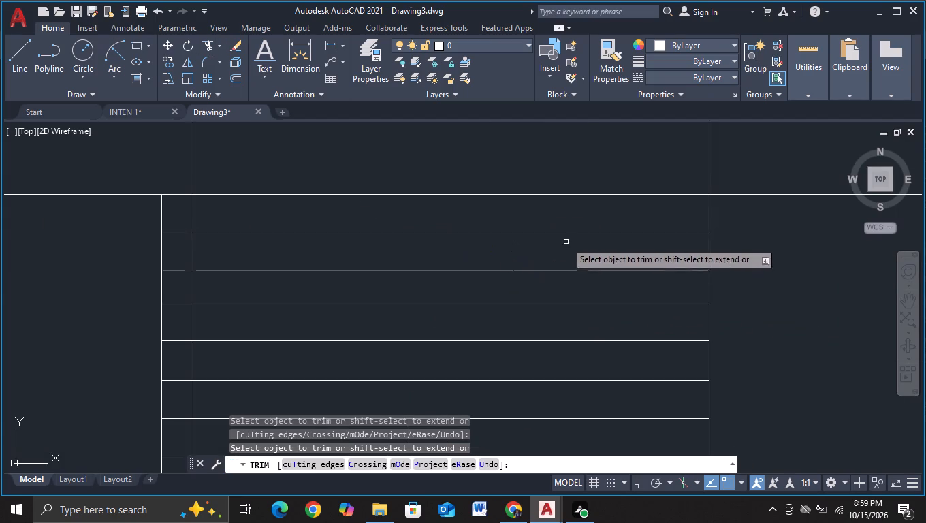
drag(151, 221, 170, 217)
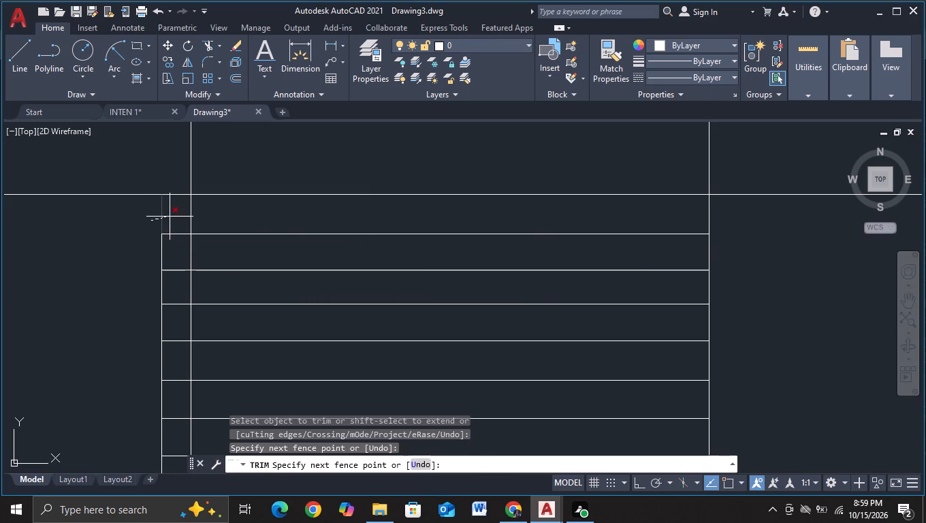
drag(170, 217, 170, 272)
scroll(171, 272, down, 3)
middle_drag(171, 272, 268, 191)
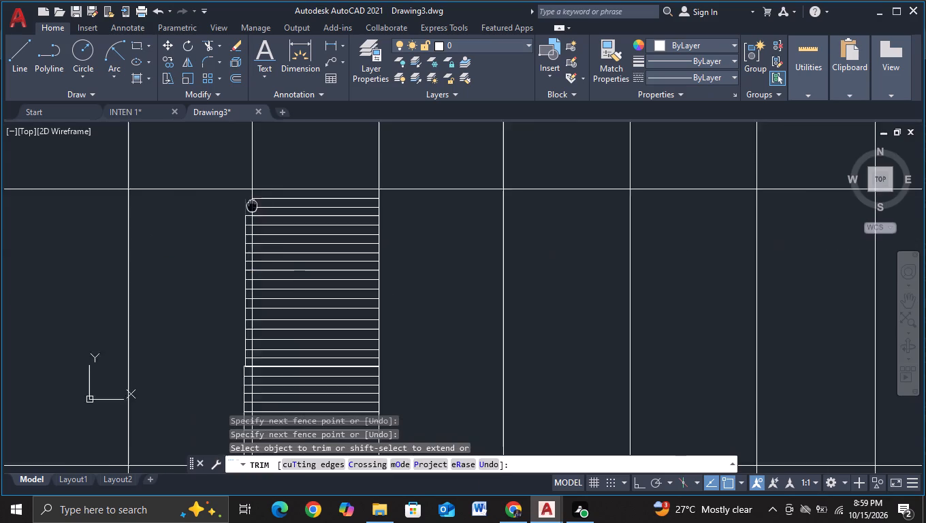
middle_drag(268, 191, 320, 169)
scroll(320, 172, up, 1)
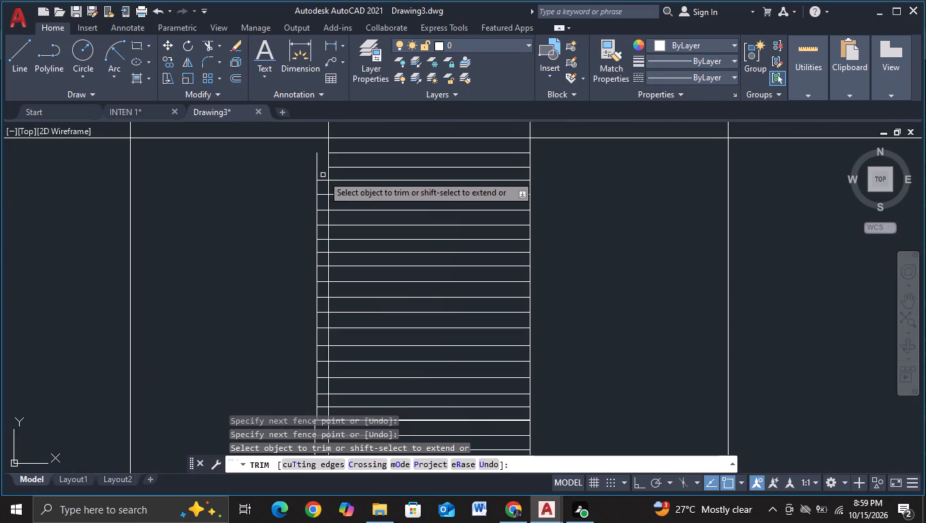
drag(323, 175, 318, 281)
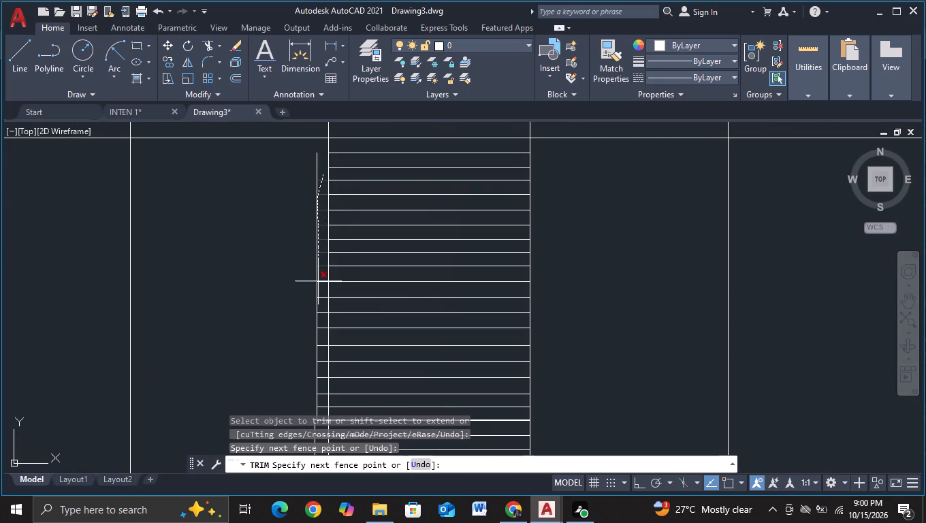
drag(318, 281, 319, 407)
Trim the remaining left louvre overshoot above the middle band and remove both panels' leftover vertical edge pieces outside the fifth bay.
middle_drag(298, 368, 307, 168)
drag(315, 165, 322, 163)
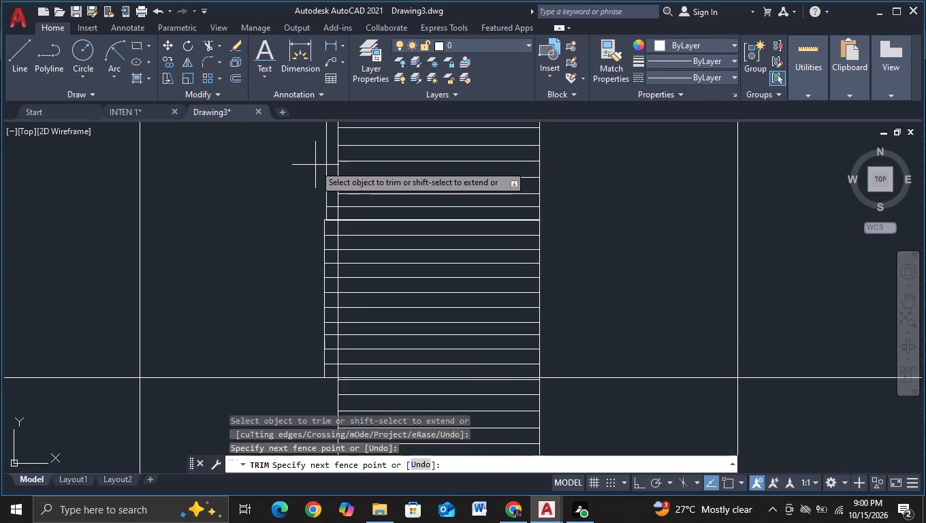
drag(322, 163, 328, 160)
click(330, 195)
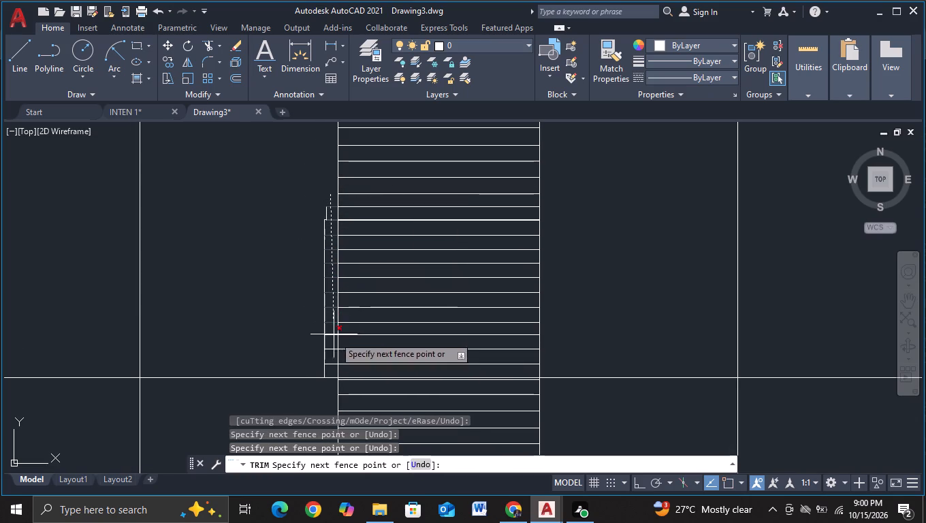
click(329, 369)
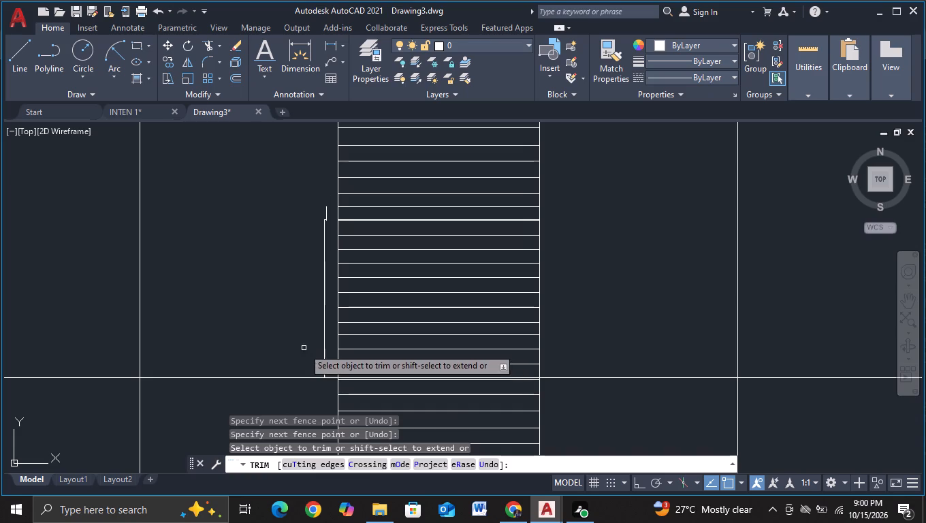
drag(304, 348, 332, 334)
click(327, 219)
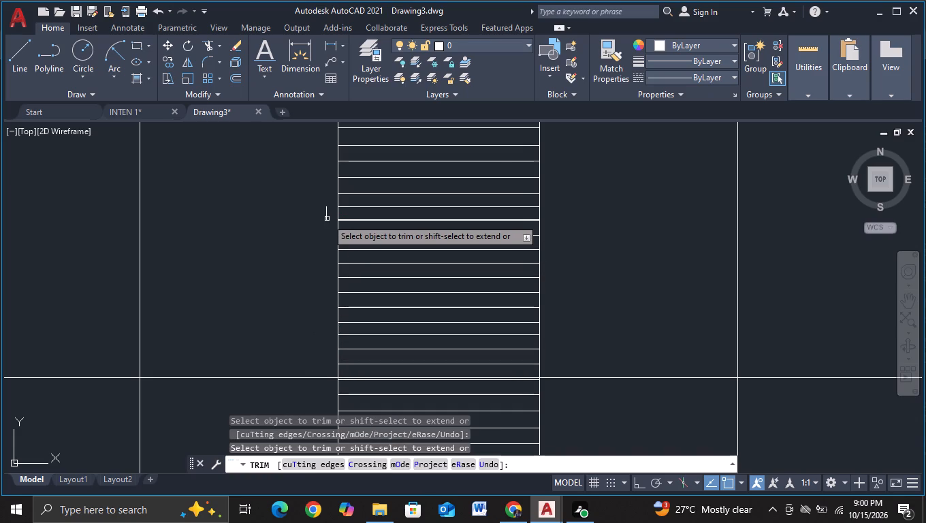
click(328, 214)
click(325, 212)
scroll(293, 220, down, 1)
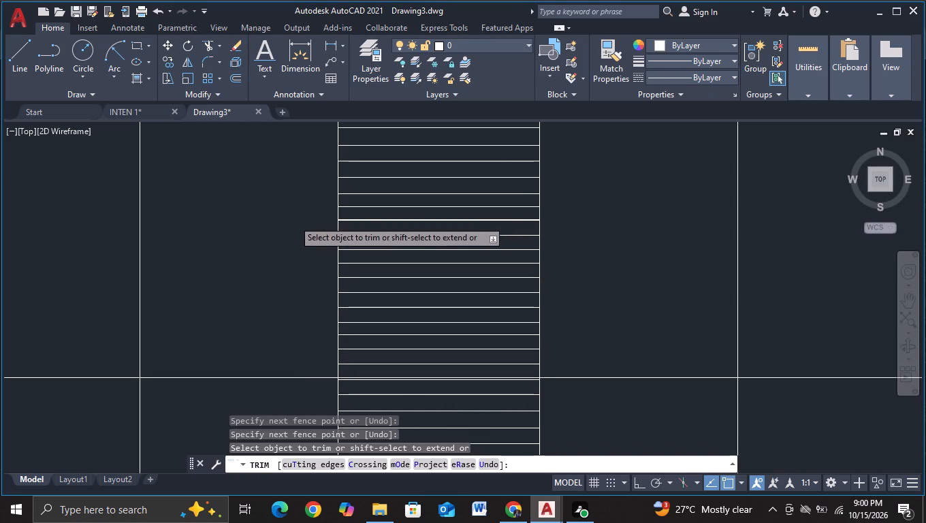
scroll(293, 220, down, 1)
scroll(385, 288, down, 2)
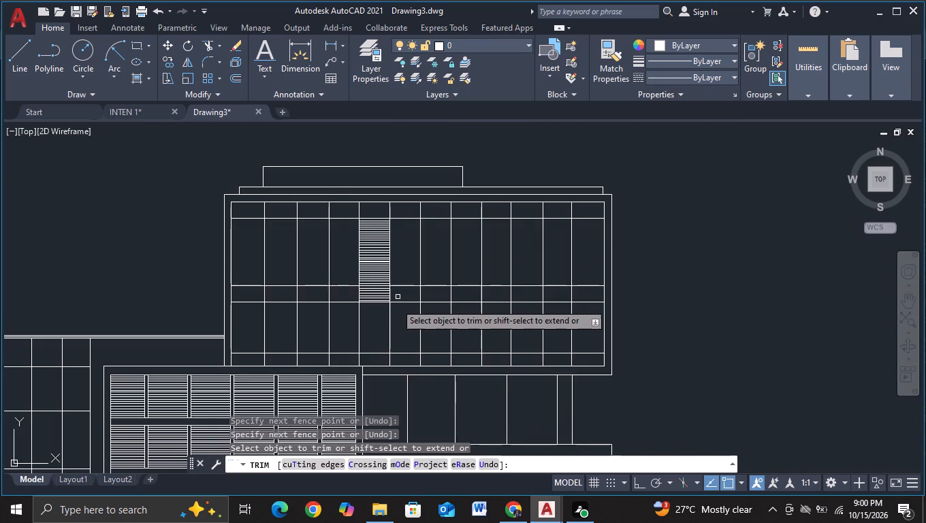
scroll(392, 312, up, 1)
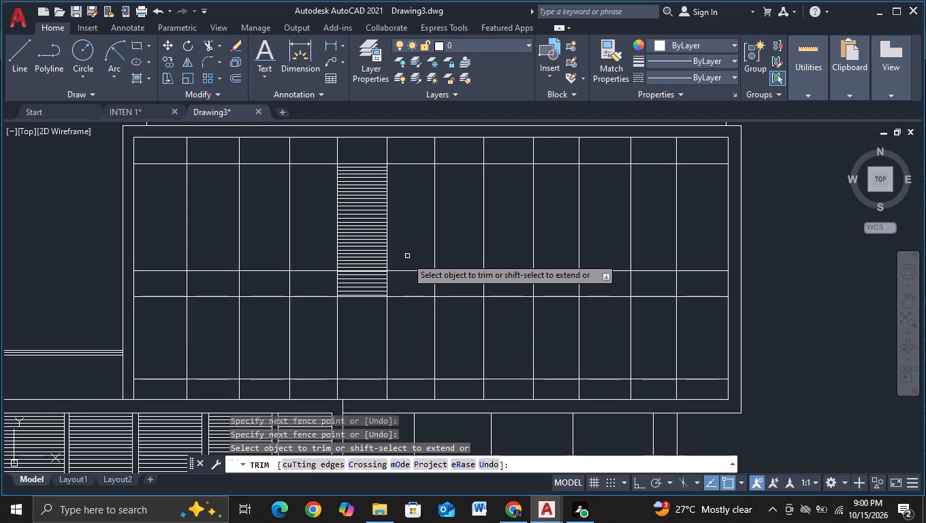
Trim away all louvre lines crossing the fifth bay's middle band, starting with the one just below the band's upper line.
scroll(387, 285, up, 2)
scroll(313, 246, up, 2)
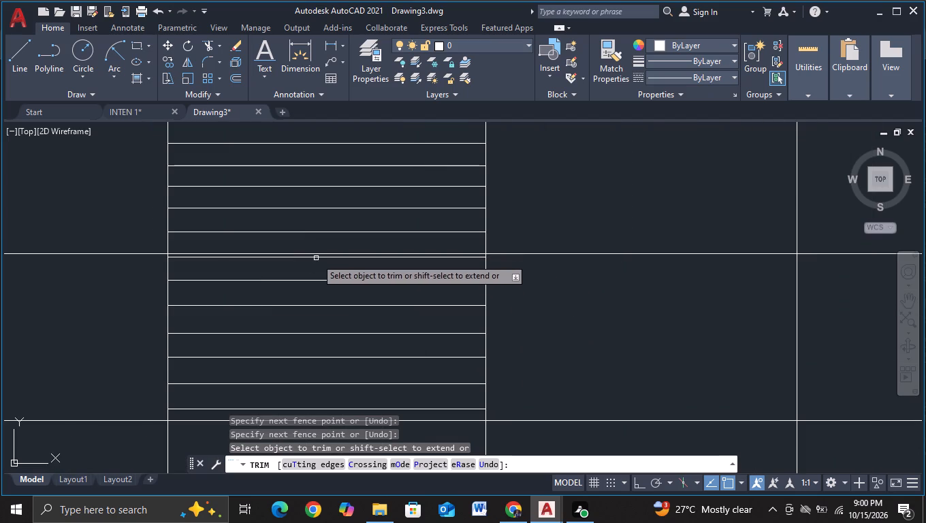
click(309, 257)
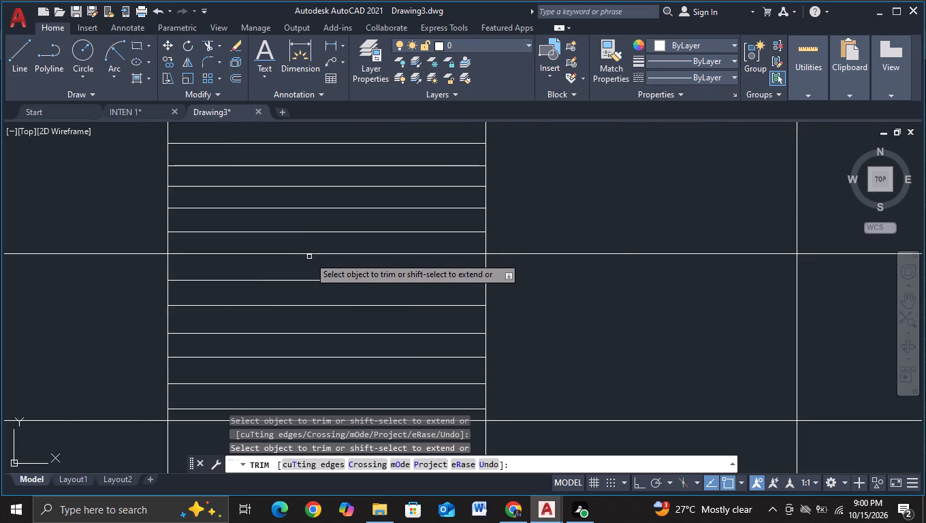
scroll(404, 288, down, 3)
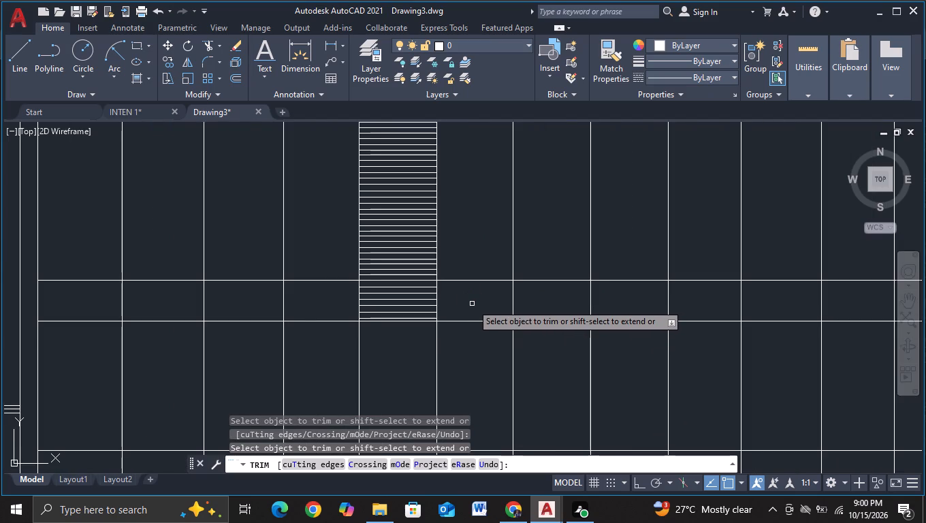
scroll(472, 304, down, 1)
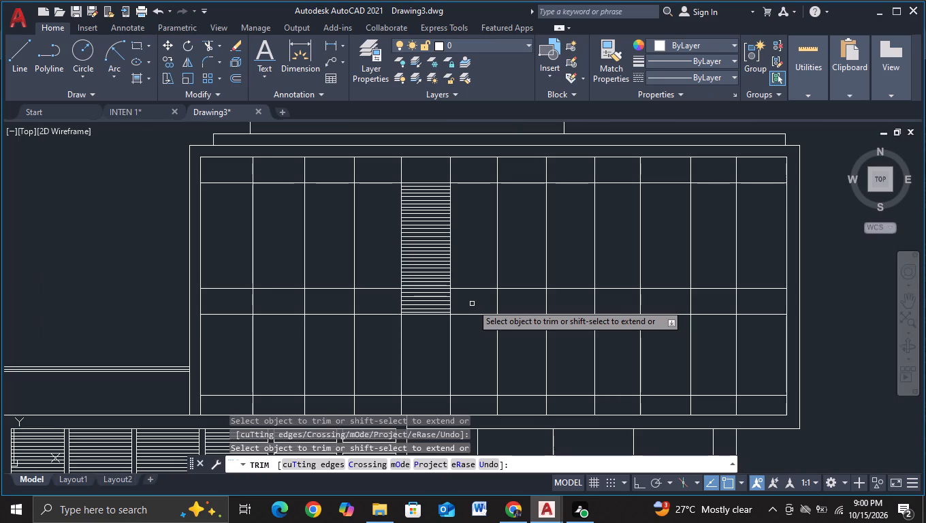
scroll(469, 304, down, 1)
scroll(460, 306, up, 2)
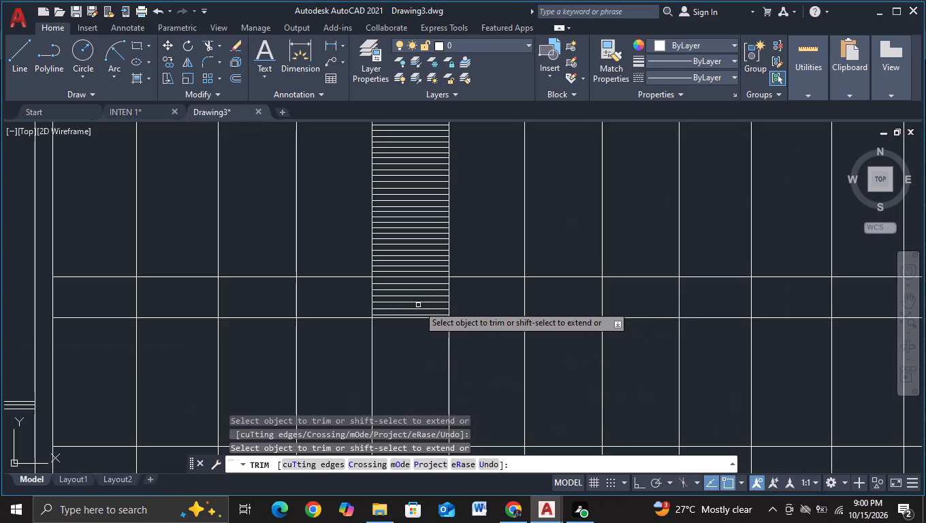
scroll(402, 312, up, 2)
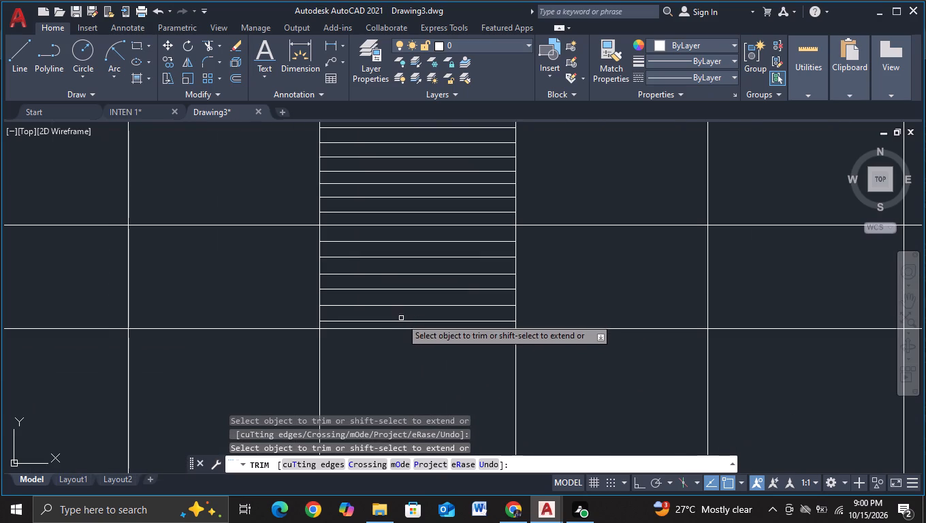
drag(401, 326, 417, 240)
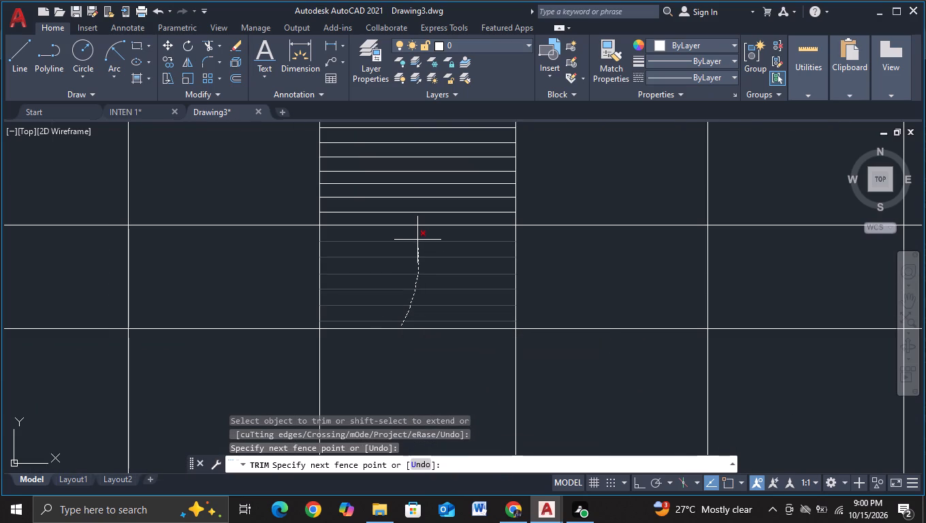
drag(417, 240, 417, 238)
scroll(409, 249, down, 2)
key(Escape)
scroll(417, 266, down, 2)
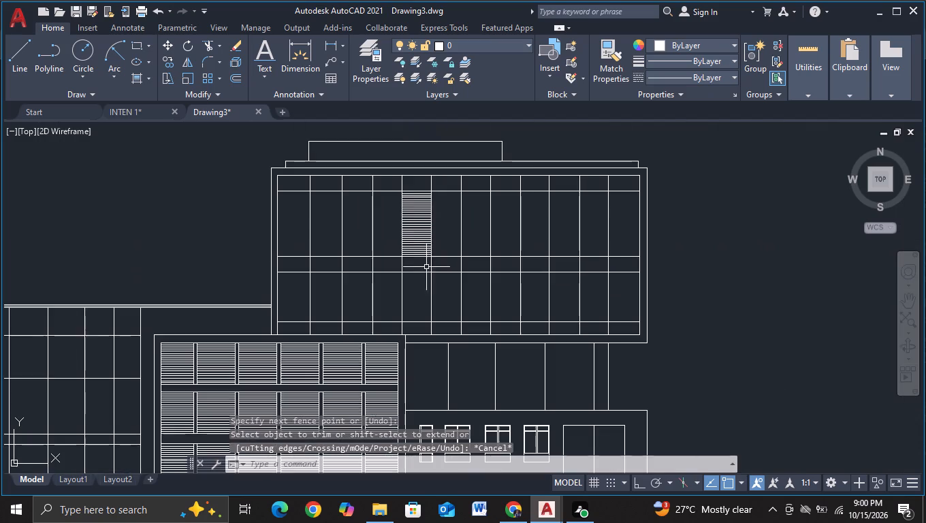
Copy the fifth bay's louvre lines straight down below the middle band, undoing the first placement and placing the copy again with object snap off.
scroll(400, 227, up, 1)
click(395, 159)
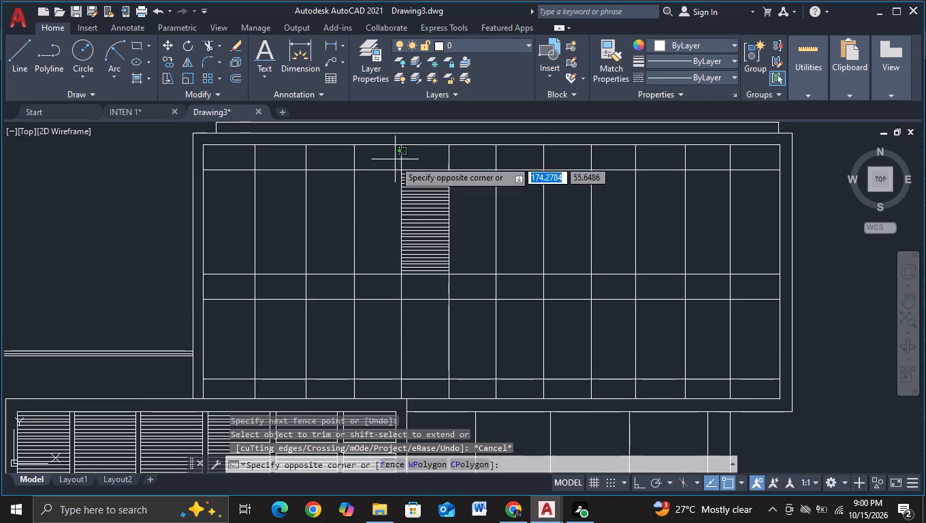
click(464, 273)
key(c)
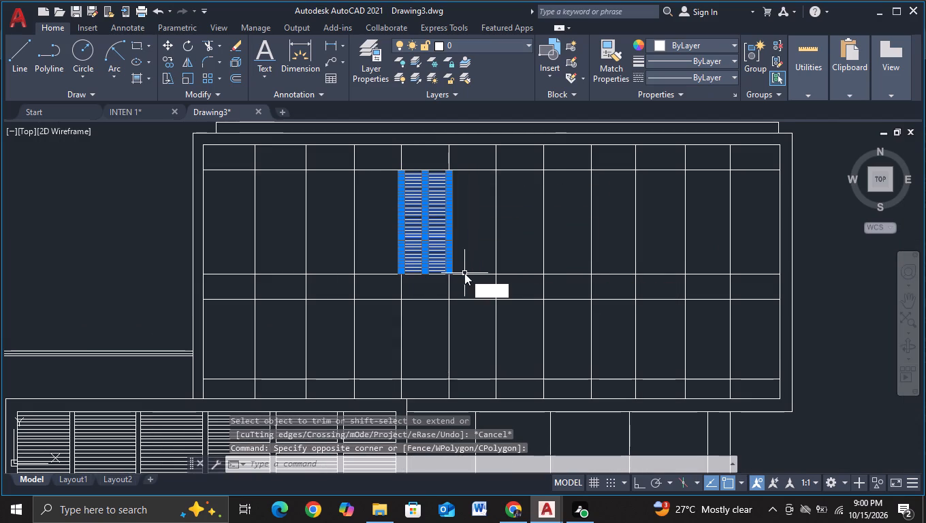
click(504, 319)
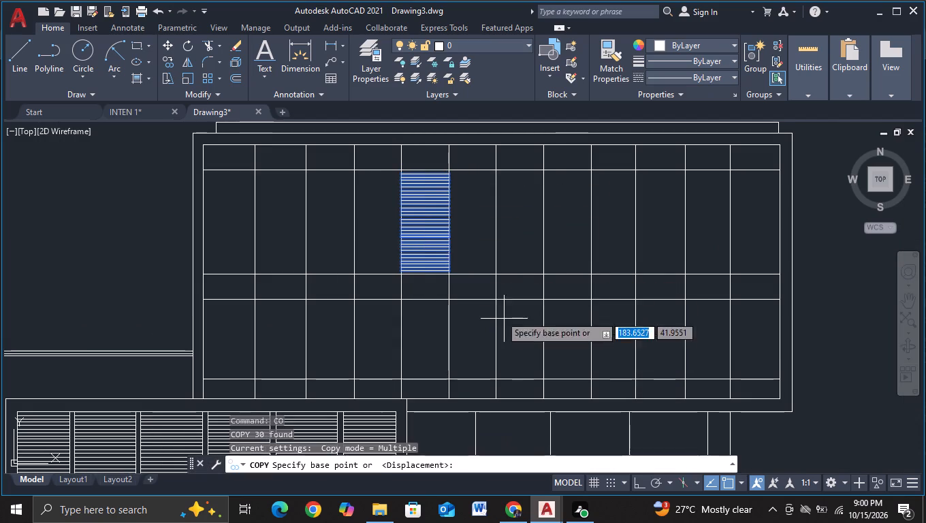
click(415, 226)
middle_drag(413, 340, 421, 253)
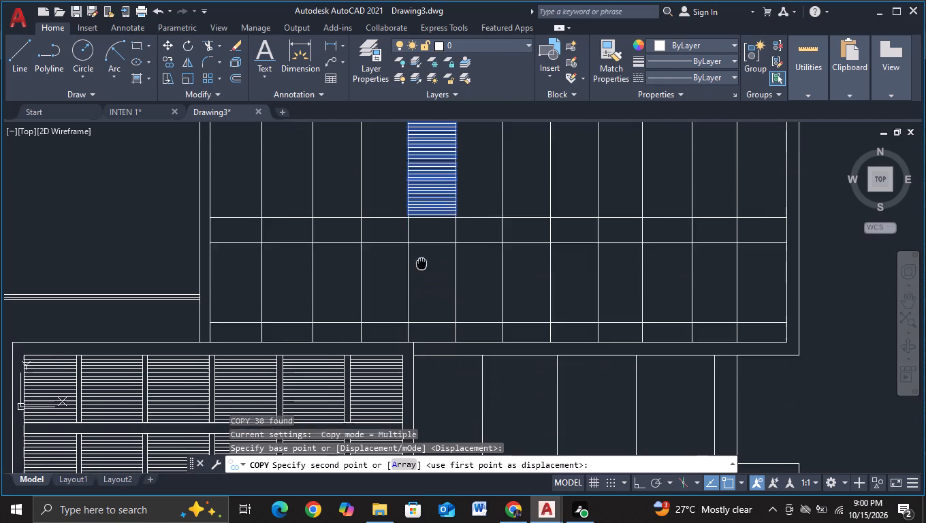
middle_drag(421, 253, 421, 238)
scroll(407, 254, up, 2)
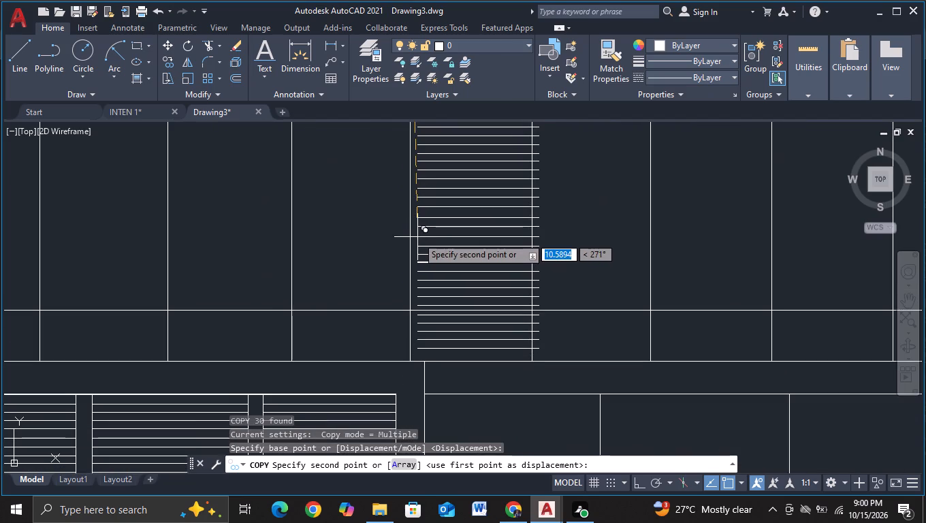
scroll(414, 236, down, 1)
middle_drag(414, 236, 404, 270)
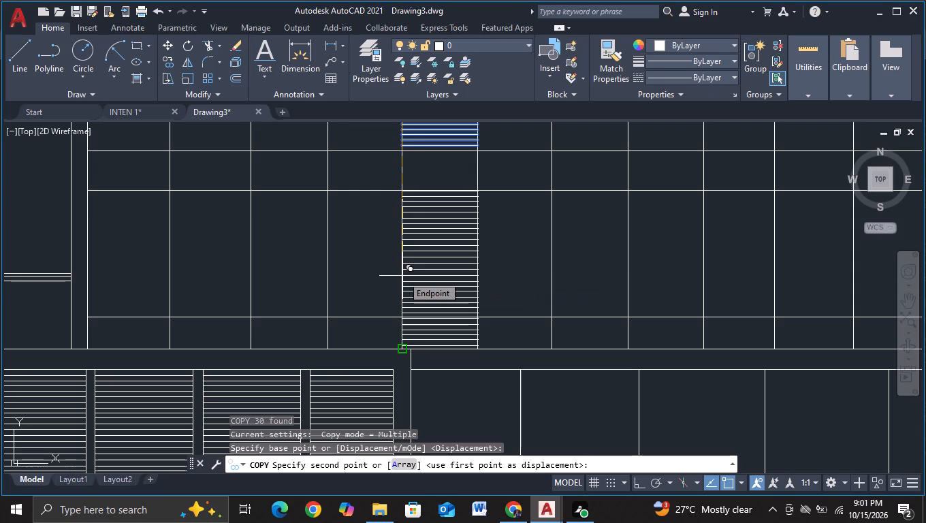
click(402, 276)
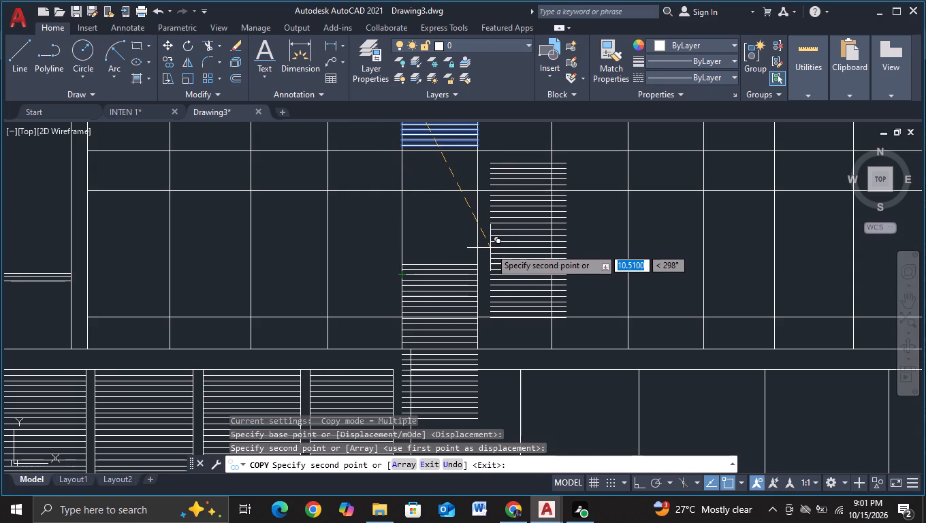
key(ctrl+z)
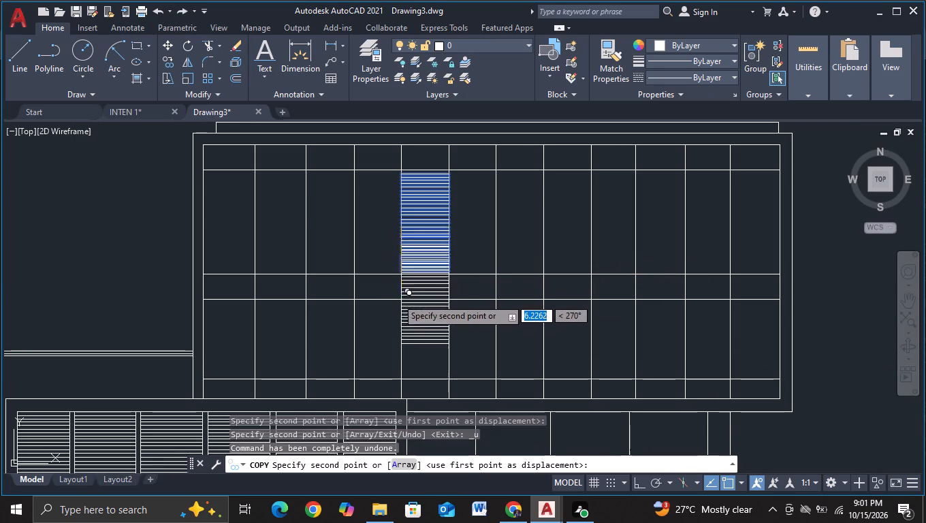
key(F3)
scroll(398, 333, up, 2)
middle_drag(403, 347, 436, 253)
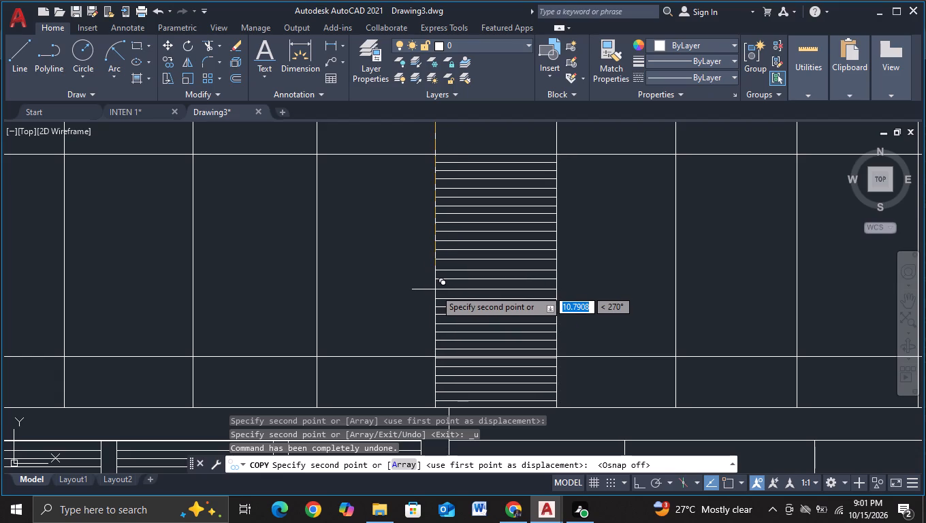
click(435, 289)
scroll(526, 291, down, 1)
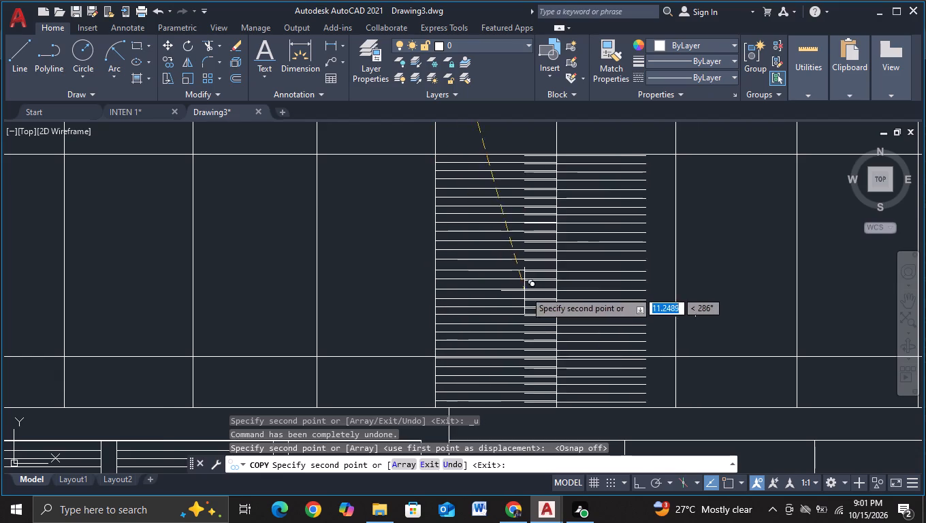
middle_drag(552, 287, 370, 333)
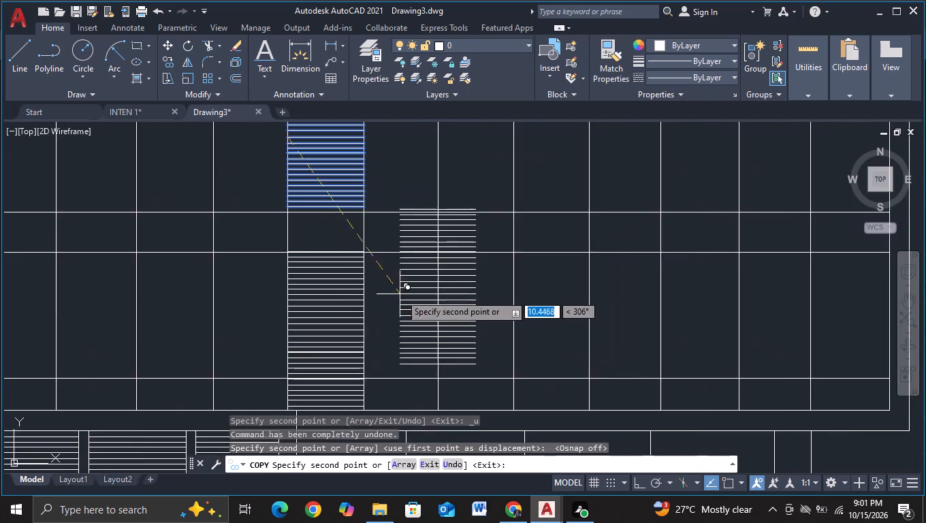
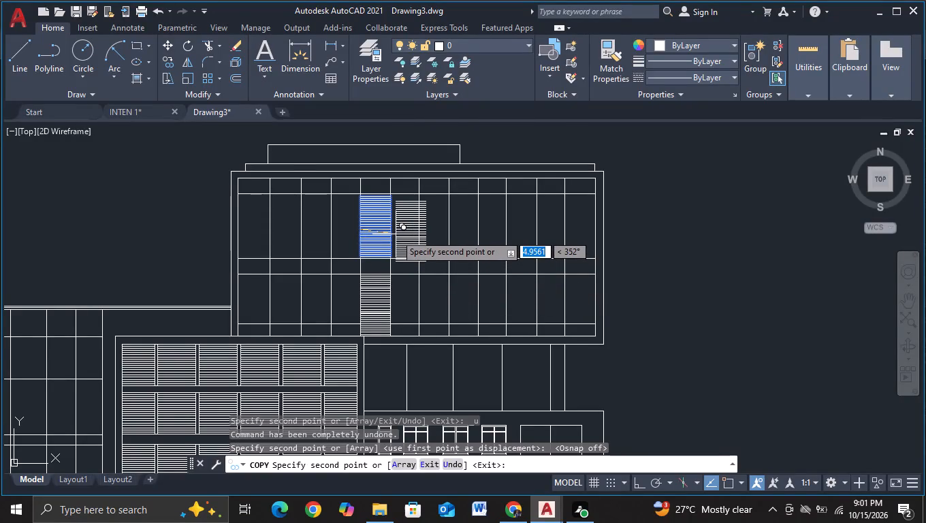
Place two copies of the fifth bay's upper louvre lines in the sixth bay, one above and one below the middle band.
scroll(392, 229, up, 2)
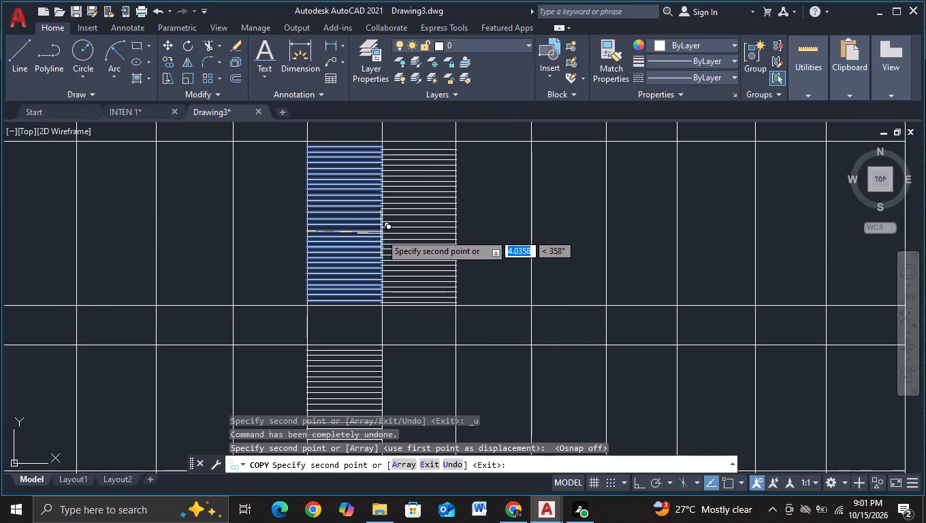
scroll(381, 234, up, 2)
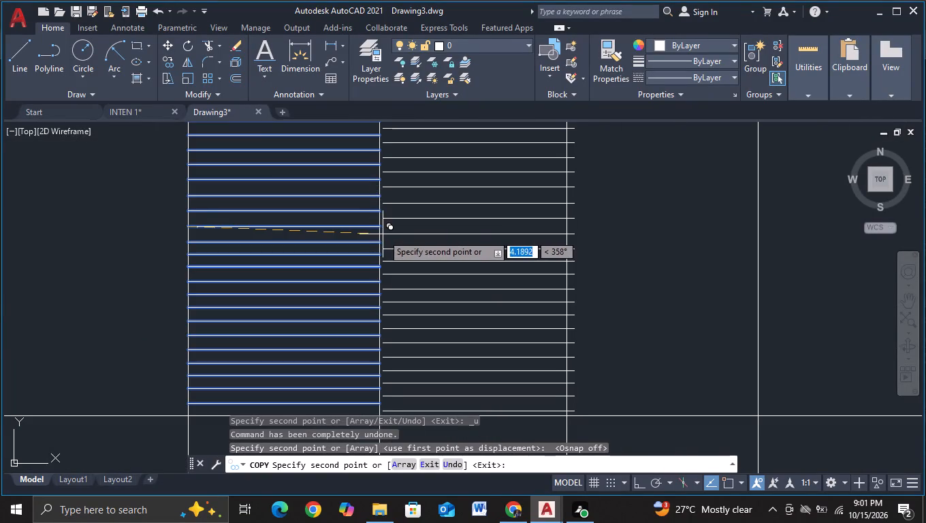
scroll(377, 246, down, 2)
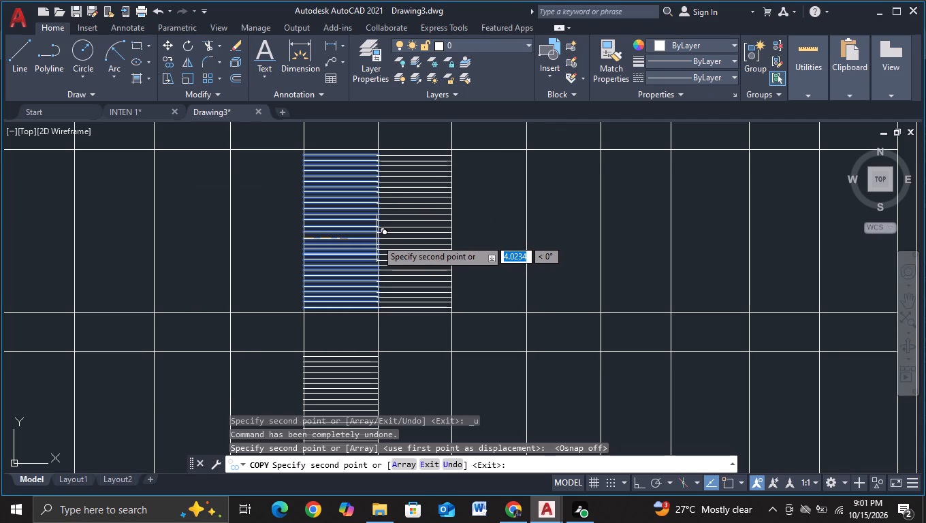
click(377, 239)
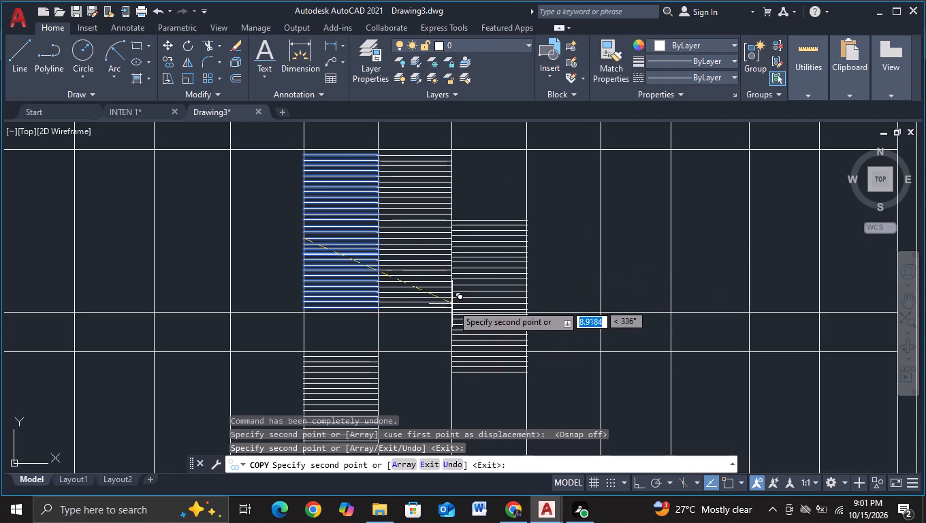
middle_drag(452, 306, 469, 186)
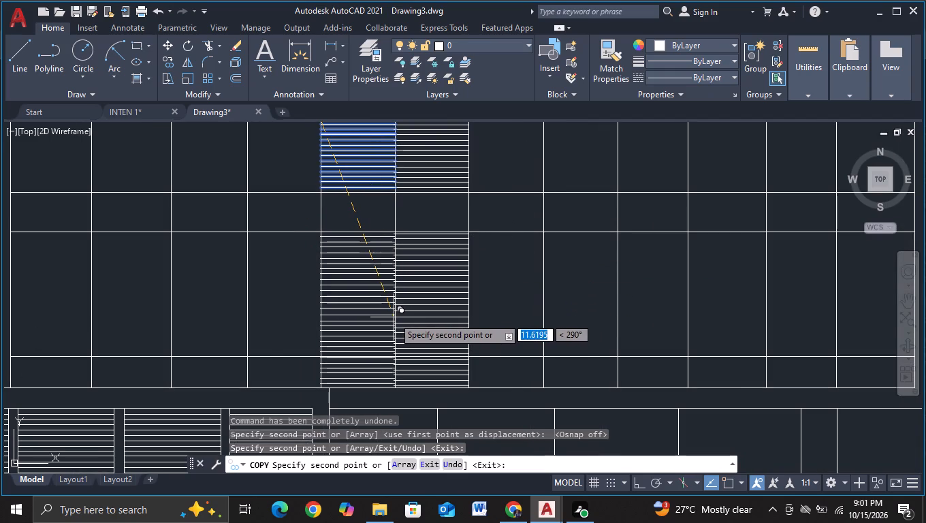
scroll(394, 318, up, 1)
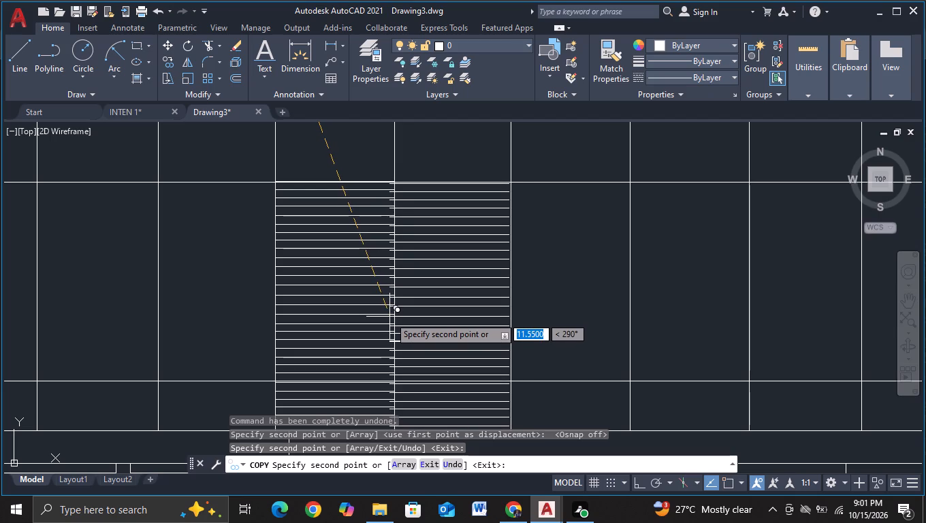
middle_drag(389, 317, 405, 266)
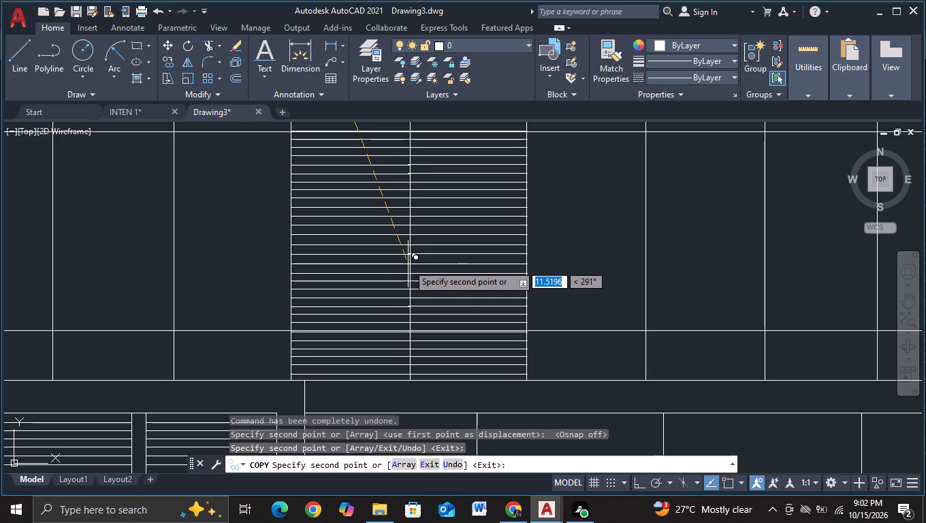
click(408, 264)
scroll(570, 294, down, 2)
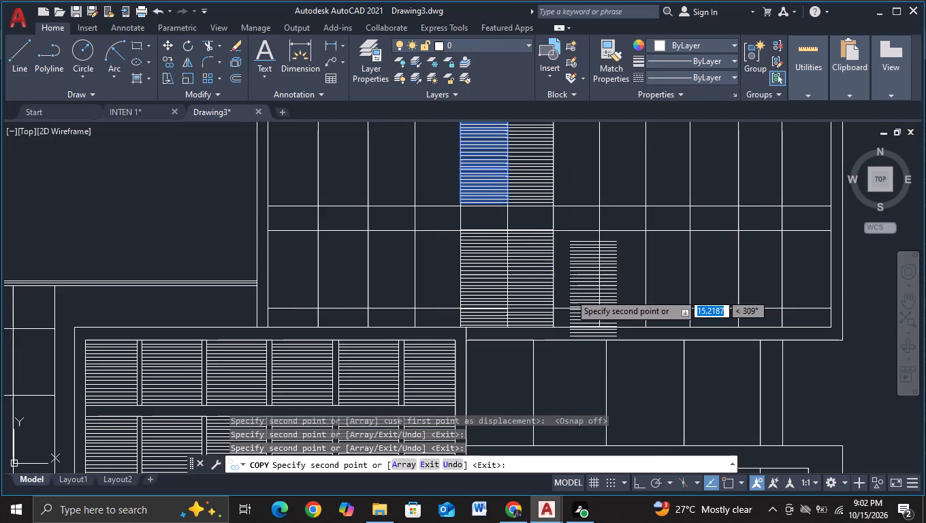
middle_drag(579, 293, 370, 308)
key(Escape)
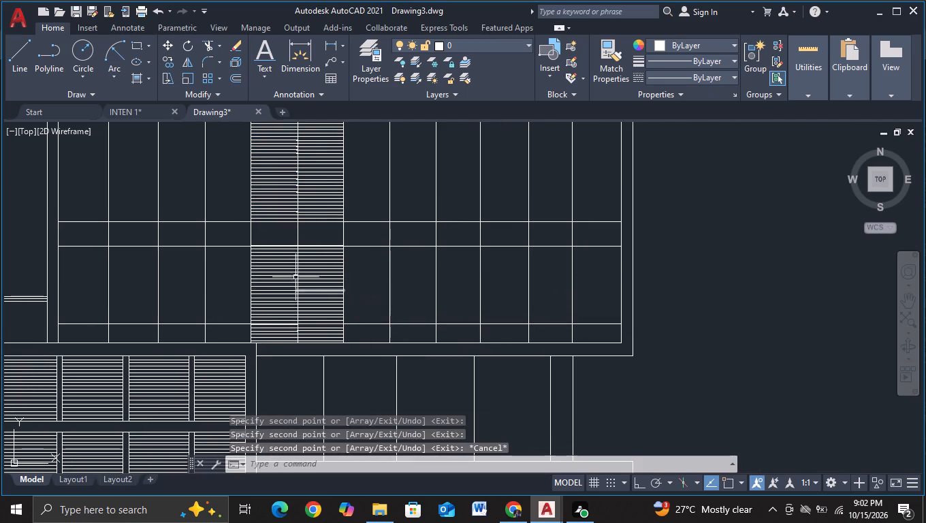
Copy the fifth and sixth bays' lower louvre lines together into the eighth and ninth bays above the middle band.
click(240, 237)
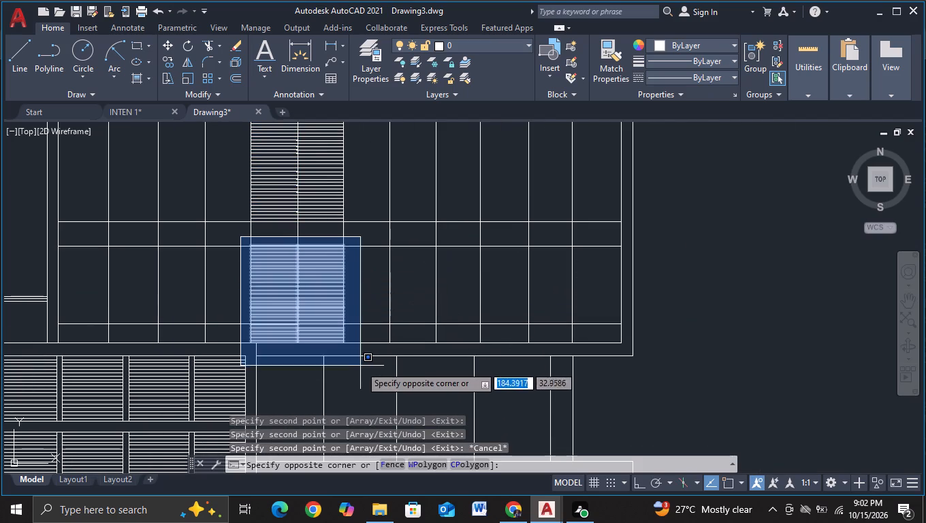
click(364, 355)
key(c)
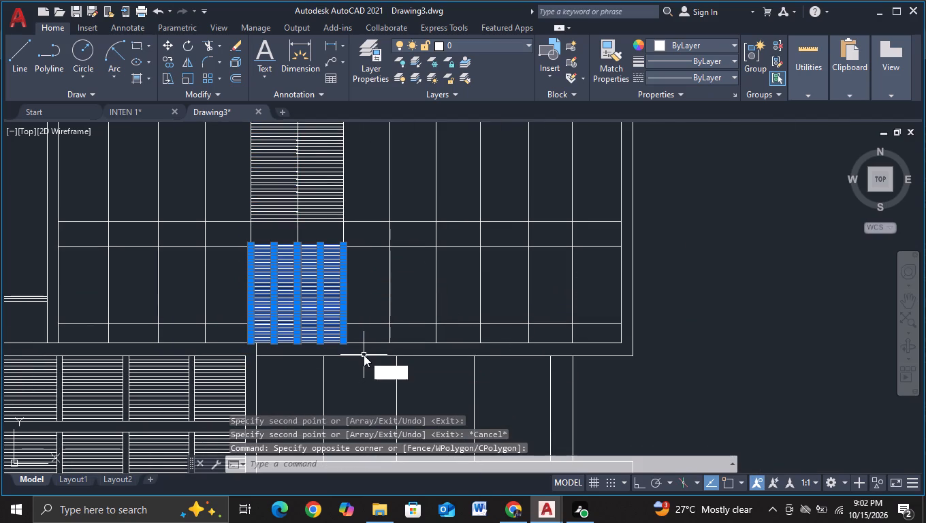
click(421, 401)
click(308, 296)
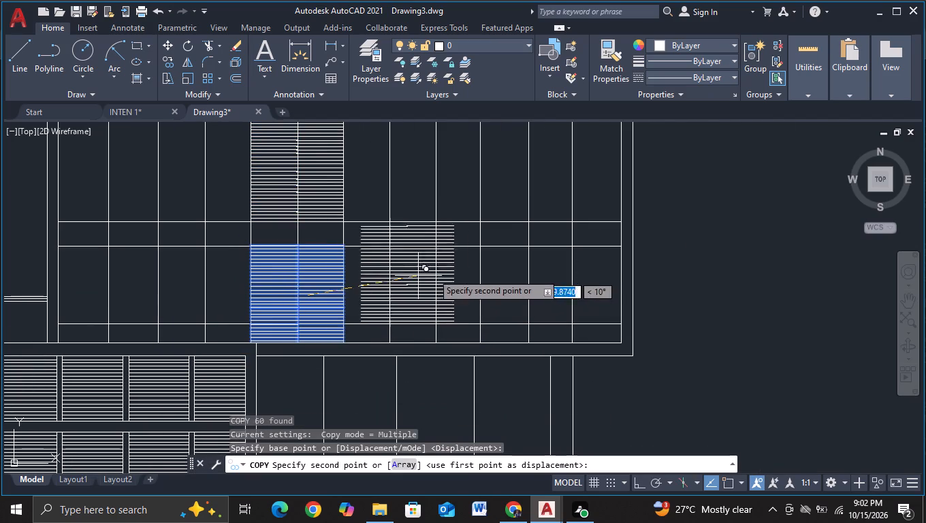
middle_drag(451, 238, 452, 366)
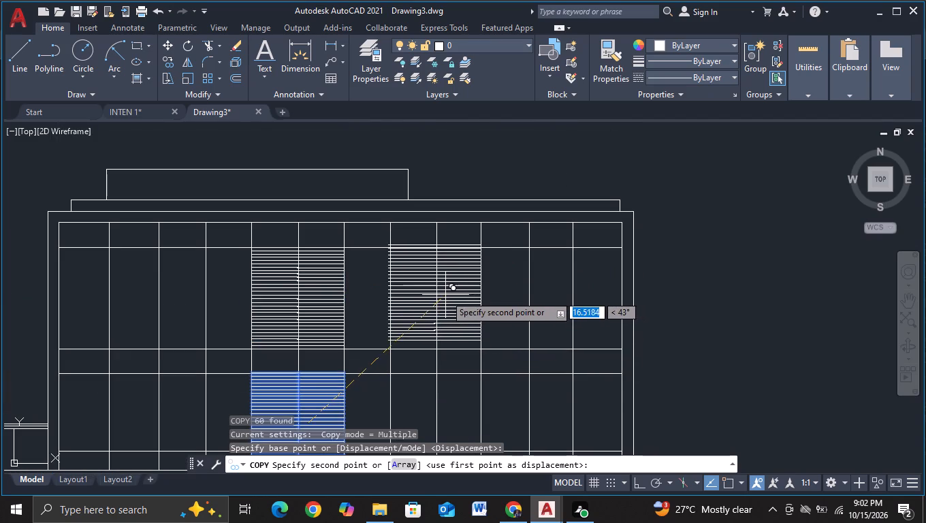
scroll(445, 300, up, 1)
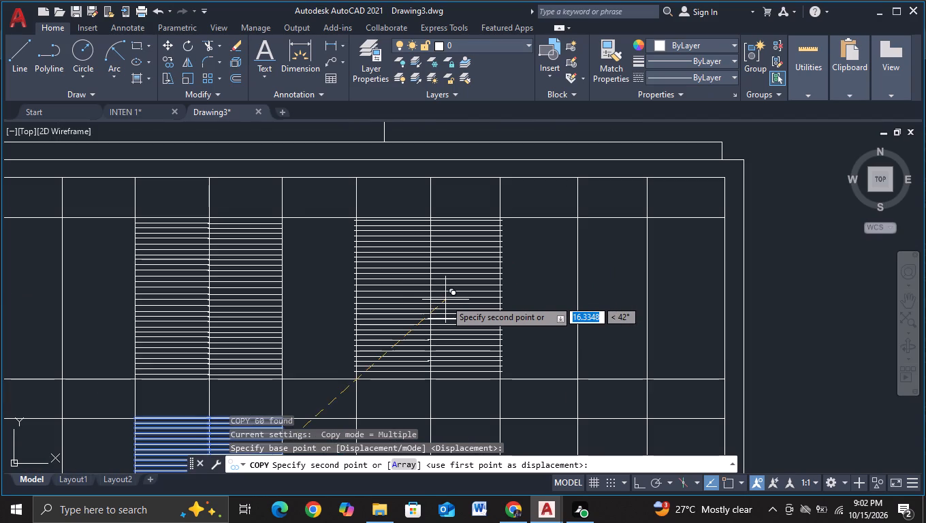
scroll(442, 300, up, 1)
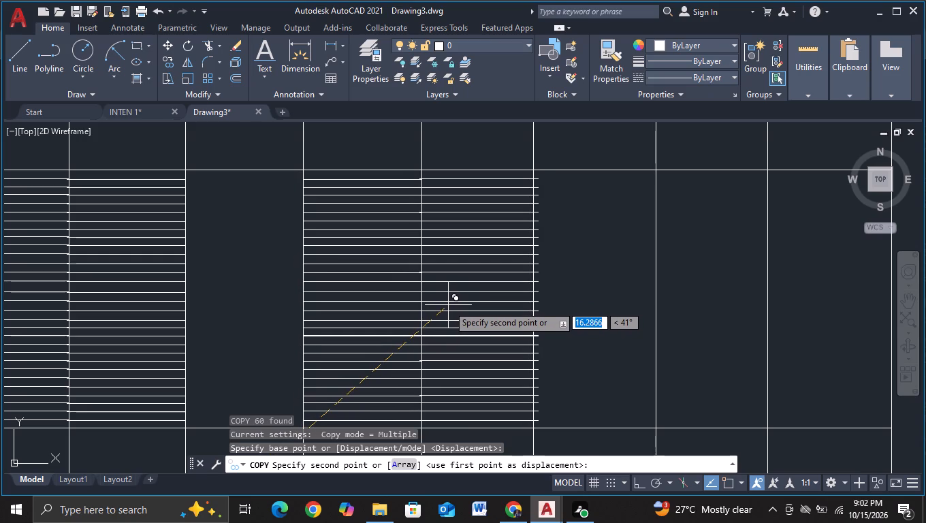
click(448, 305)
Place another copy of the two-bay louvre lines in the eighth and ninth bays below the middle band.
scroll(455, 314, down, 2)
middle_drag(475, 309, 475, 219)
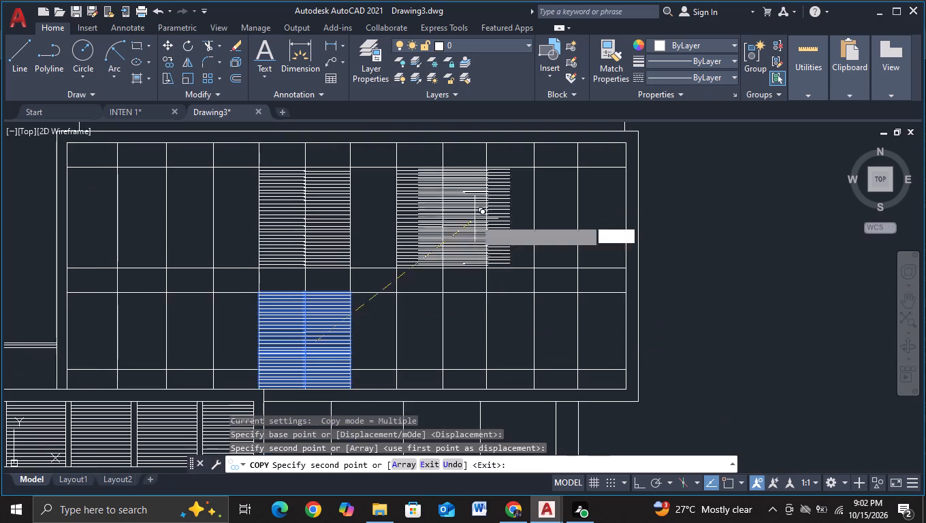
middle_drag(454, 324, 455, 261)
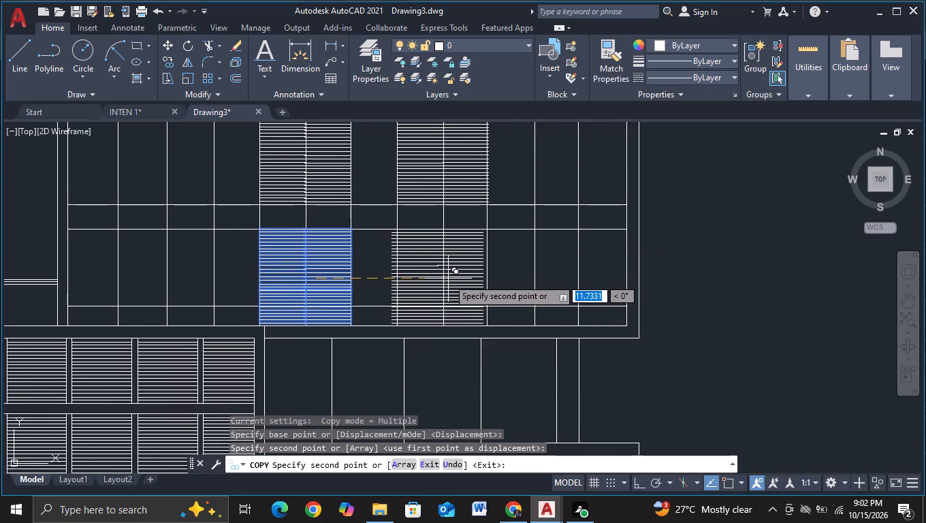
scroll(448, 279, up, 1)
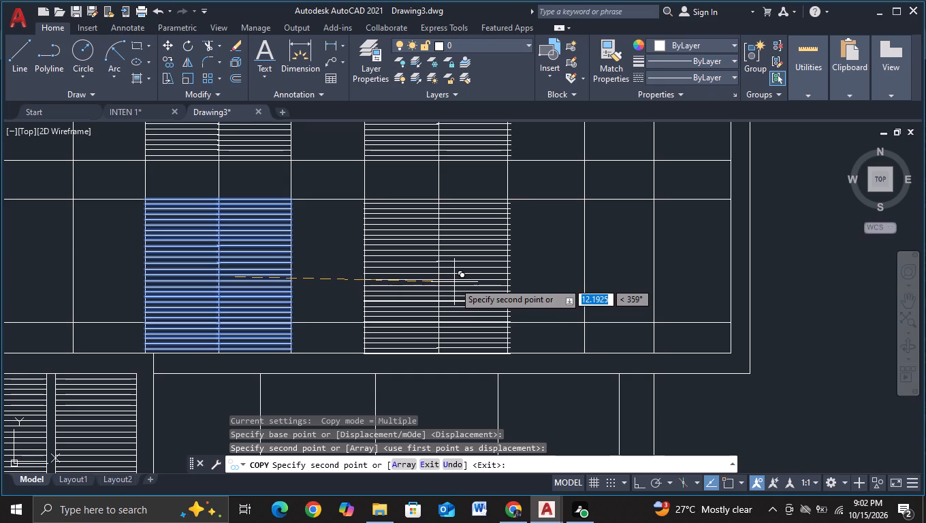
scroll(454, 282, up, 2)
scroll(454, 282, down, 1)
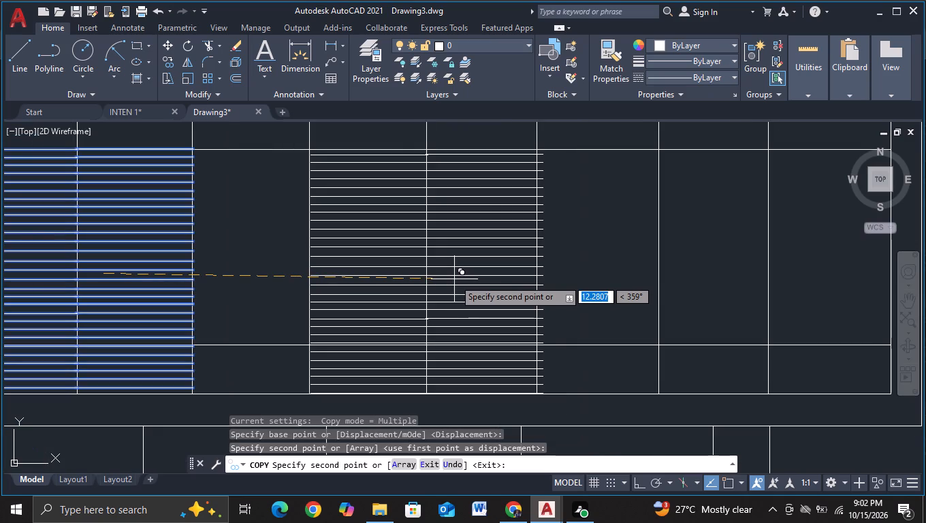
click(454, 281)
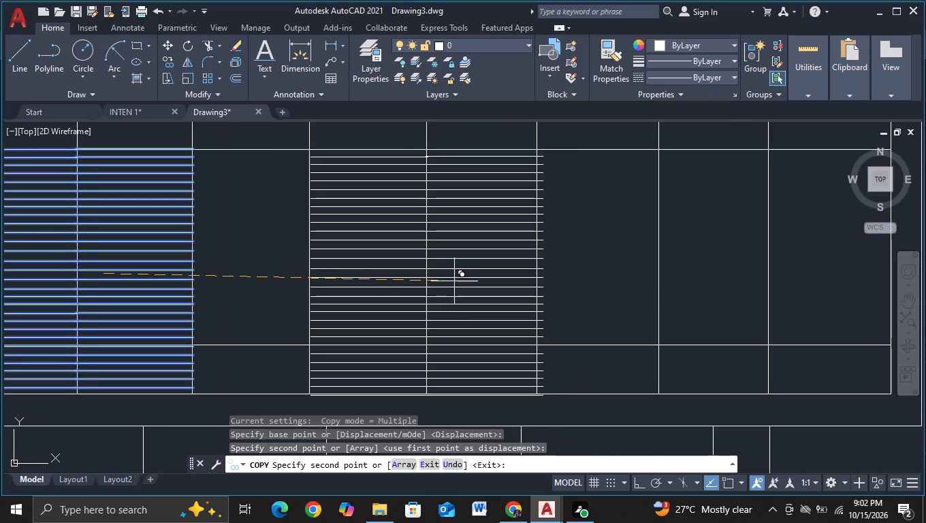
key(Escape)
Trim the lowest five louvre overshoots of the sixth bay's upper panel back to the vertical line shared with the fifth bay.
scroll(385, 268, down, 2)
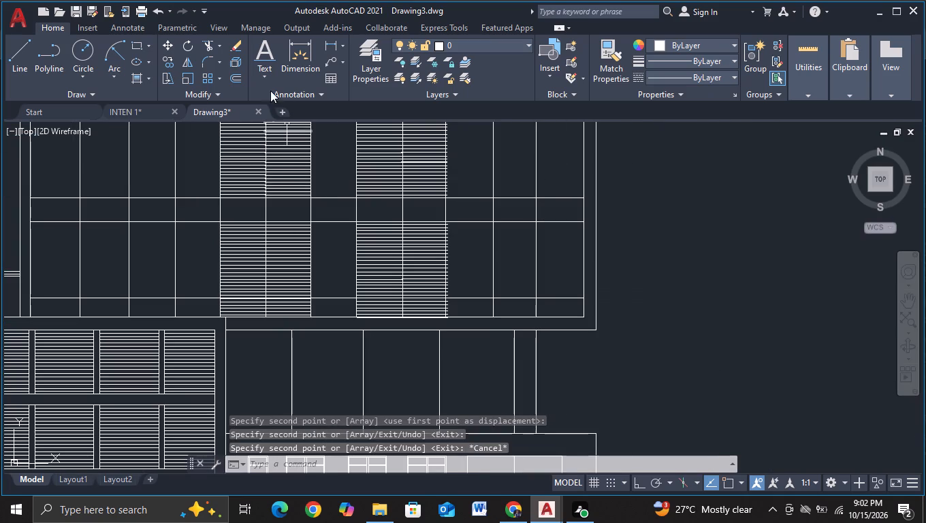
click(212, 49)
scroll(322, 179, up, 1)
middle_drag(318, 178, 424, 300)
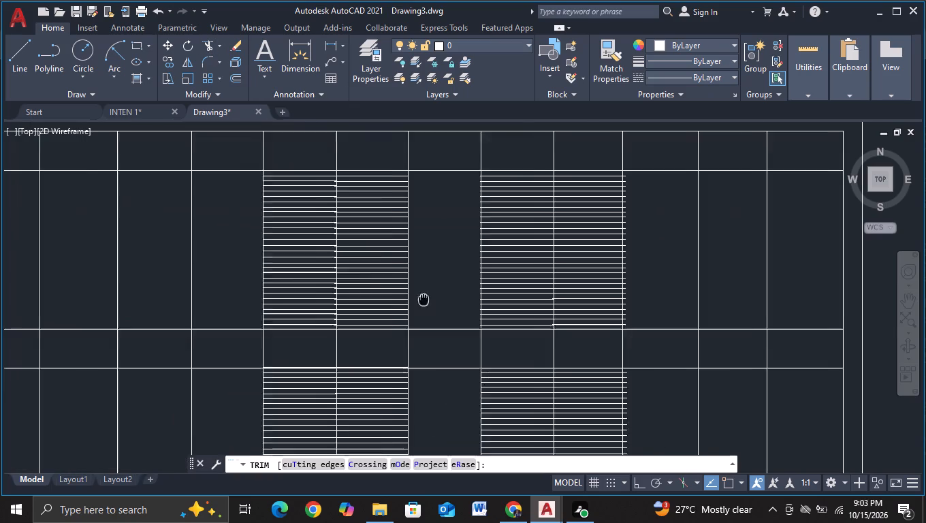
scroll(426, 303, up, 1)
scroll(298, 320, up, 2)
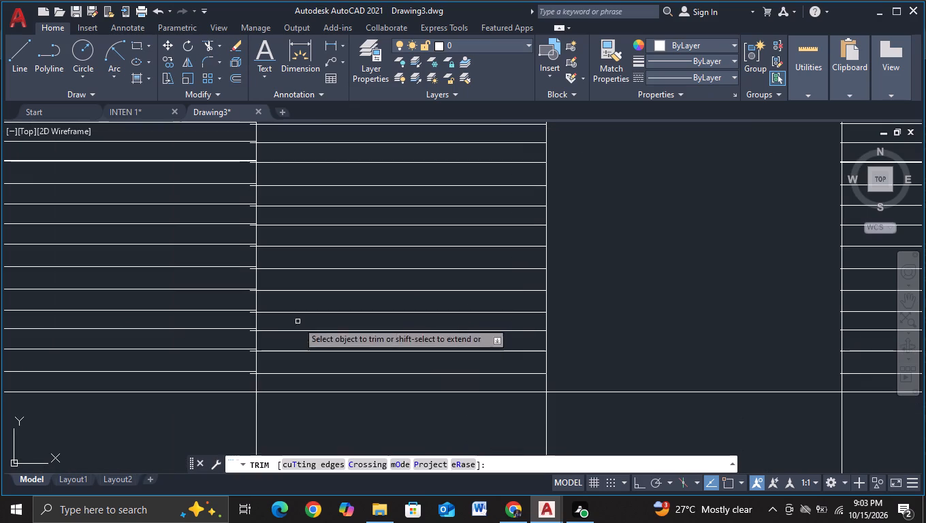
scroll(255, 377, up, 2)
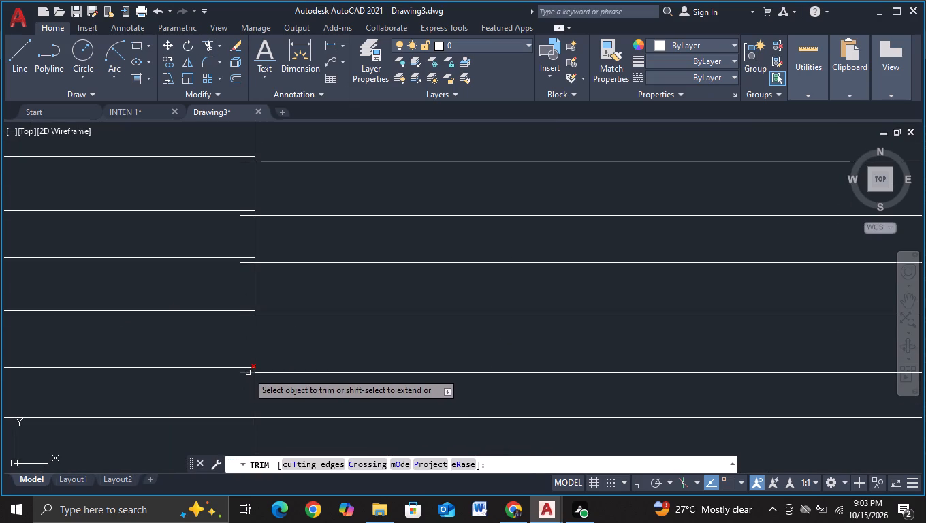
click(248, 373)
click(244, 316)
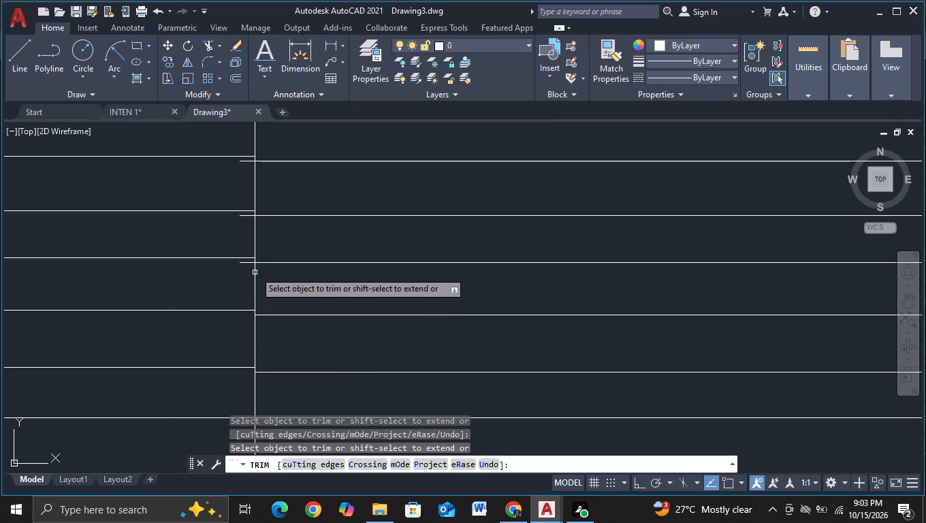
click(249, 261)
click(244, 215)
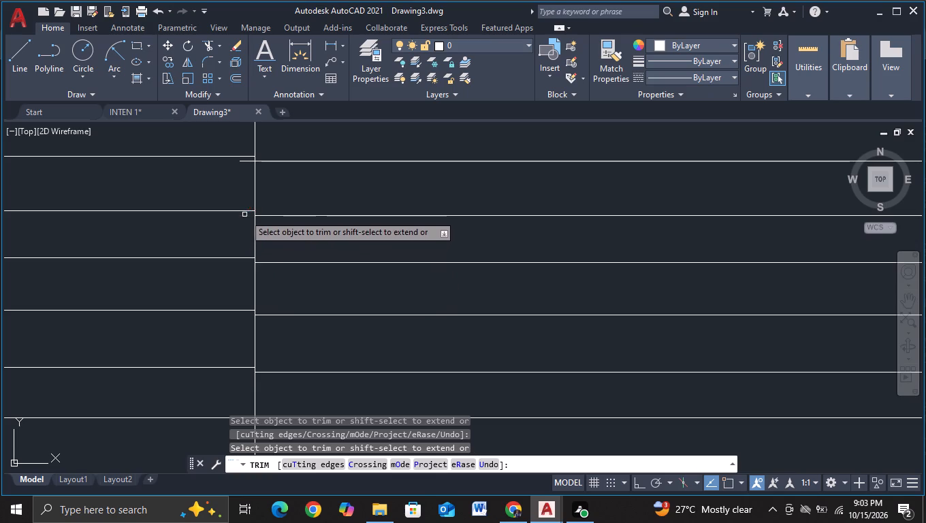
click(242, 162)
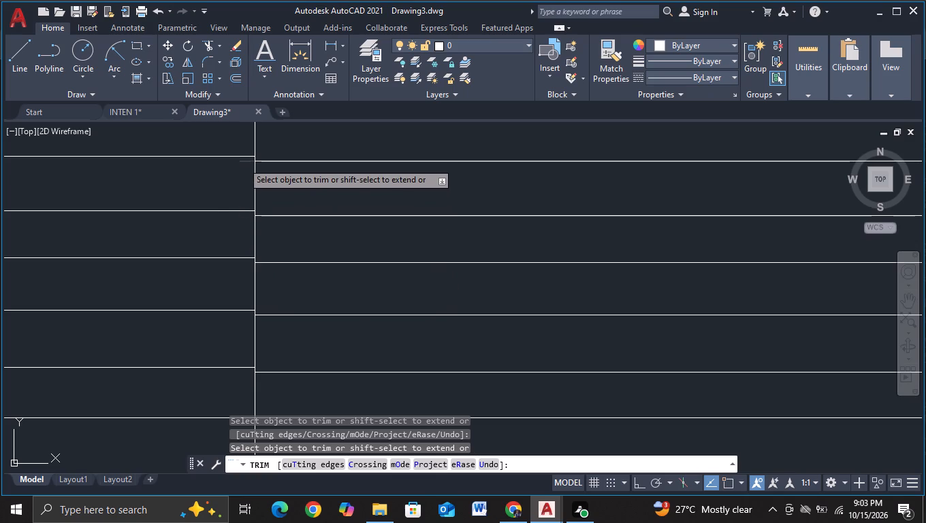
Trim the next seven louvre overshoots of the sixth bay's upper panel, including the close pair, back to the vertical line shared with the fifth bay.
middle_drag(225, 189, 377, 429)
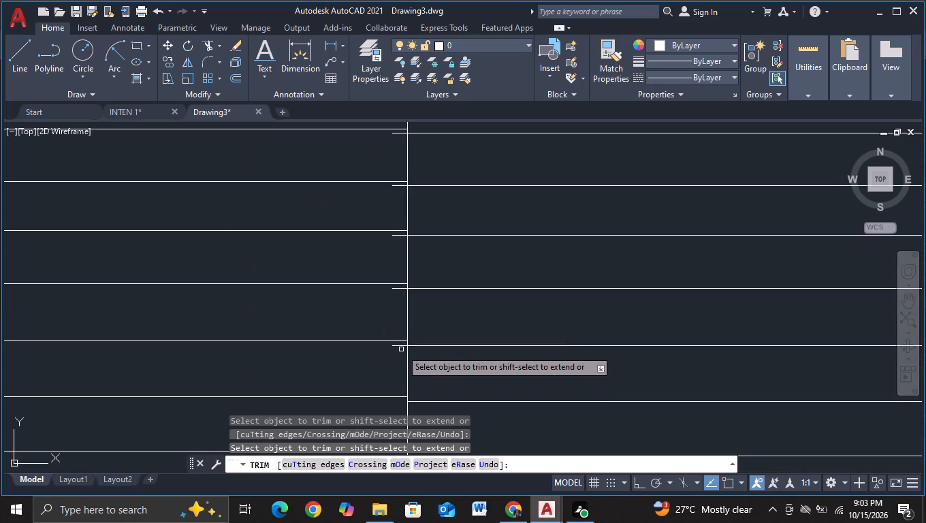
click(399, 347)
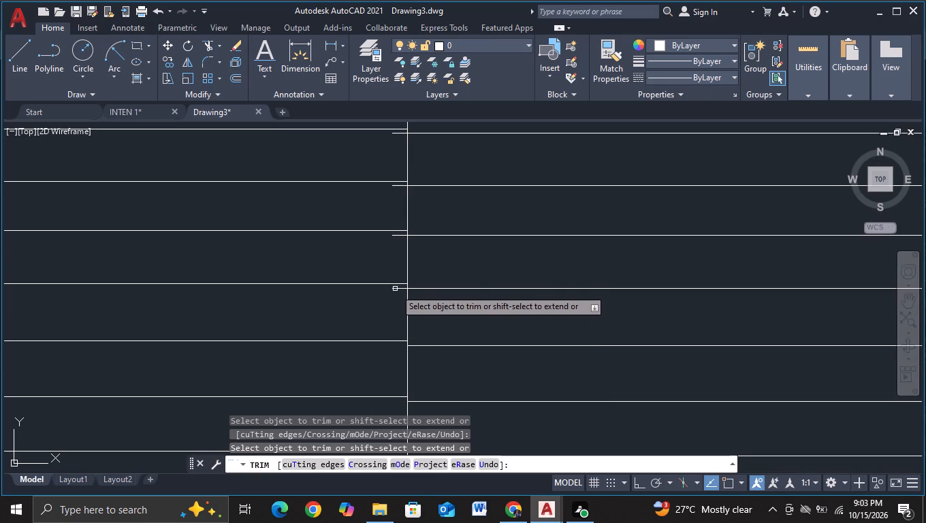
click(395, 290)
click(393, 236)
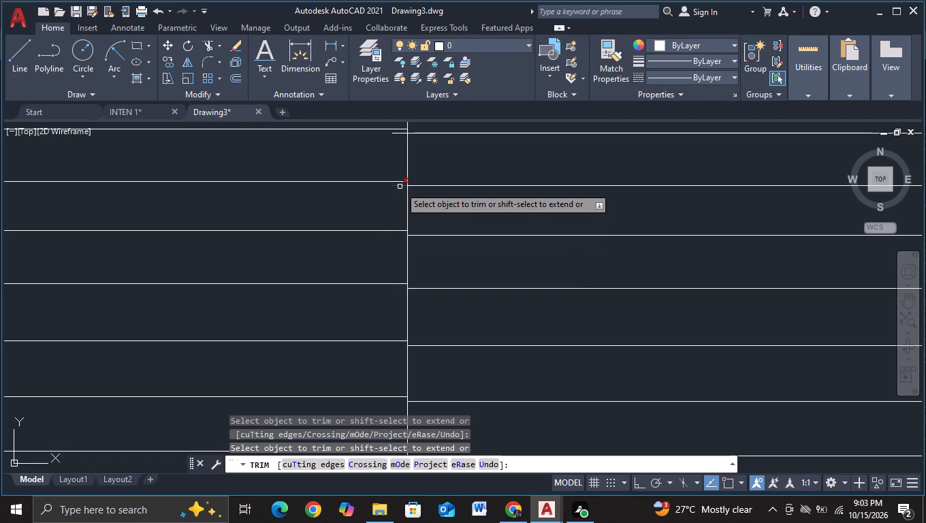
click(400, 187)
middle_drag(384, 197, 428, 402)
scroll(428, 402, up, 1)
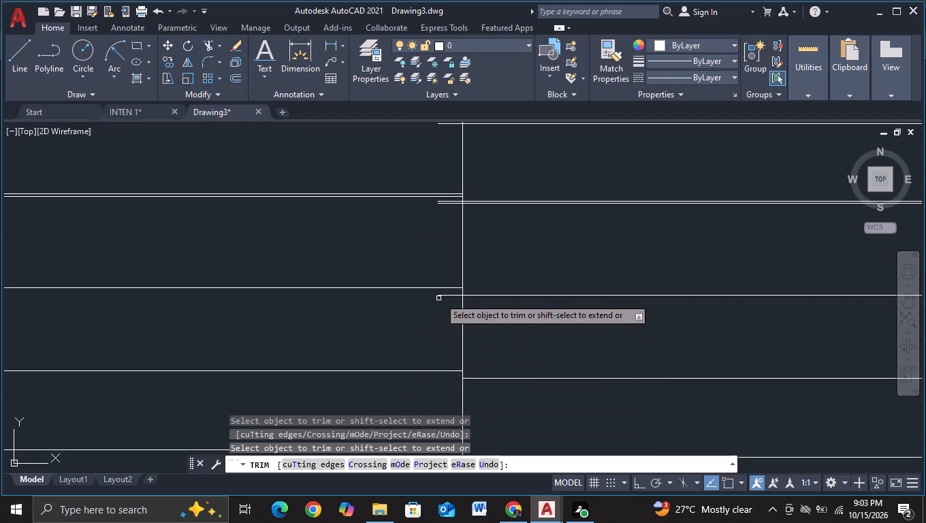
click(443, 294)
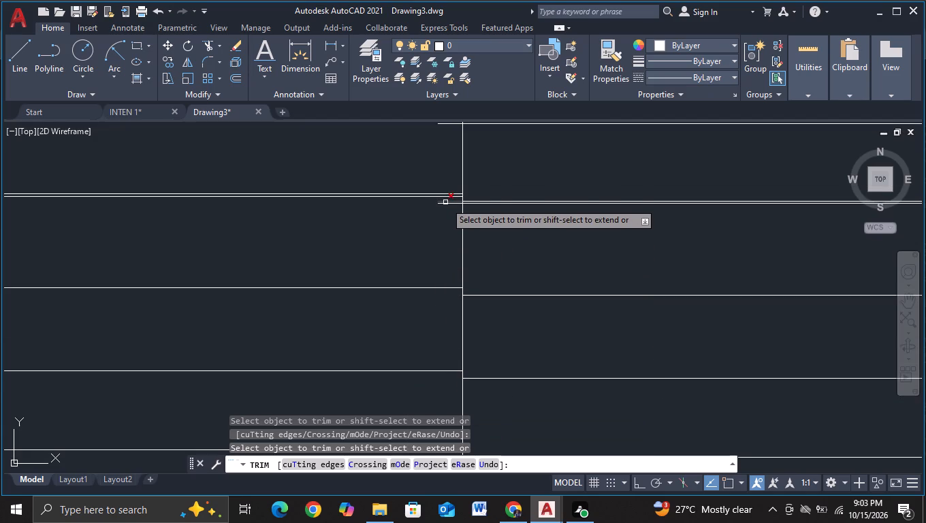
click(445, 202)
click(448, 206)
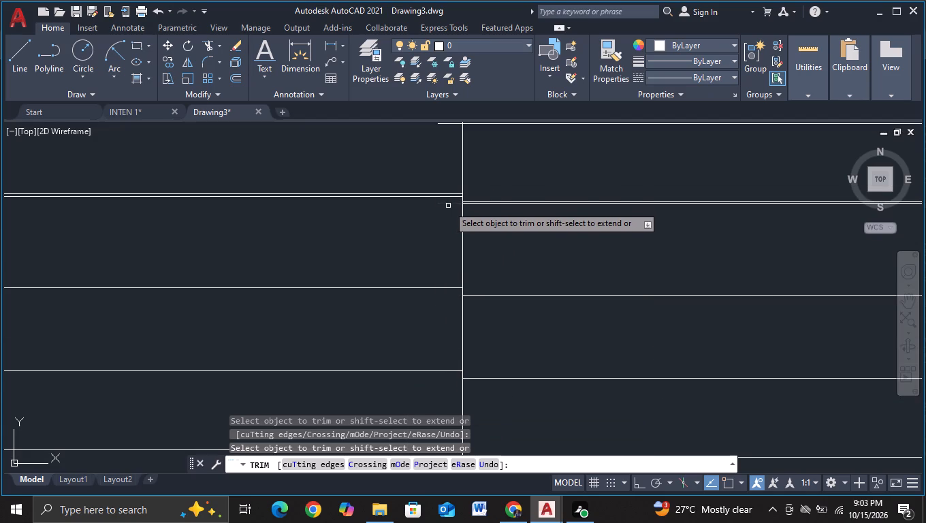
Trim five louvre overshoots higher in the sixth bay's upper panel back to the vertical line shared with the fifth bay.
scroll(431, 239, down, 4)
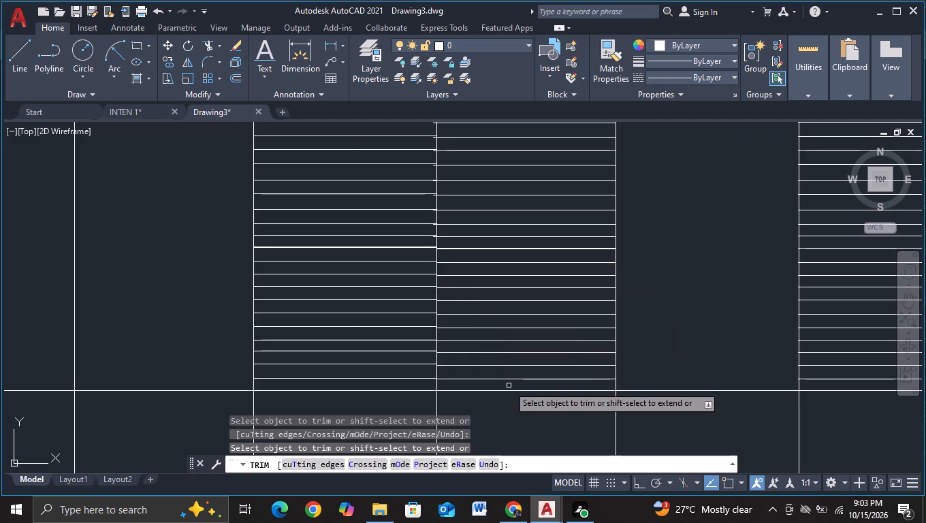
scroll(509, 385, down, 1)
scroll(462, 248, up, 2)
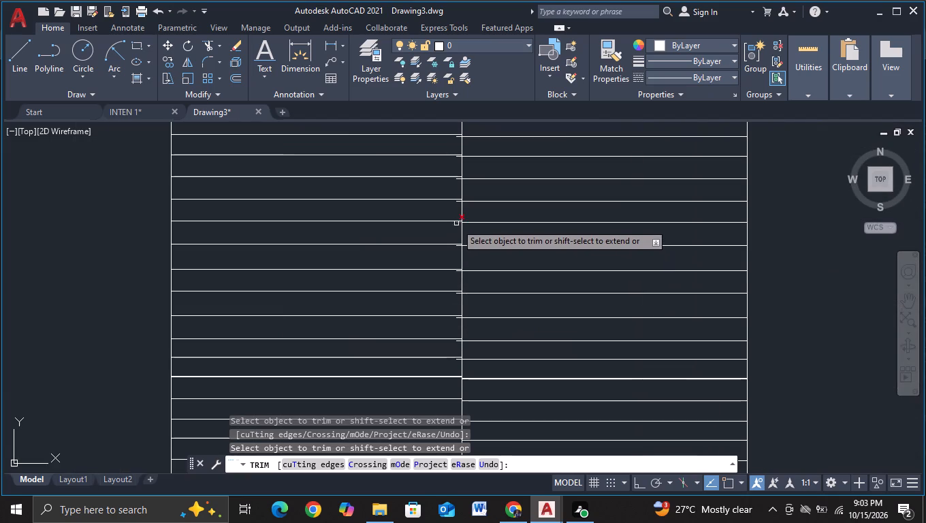
scroll(456, 223, up, 2)
click(456, 225)
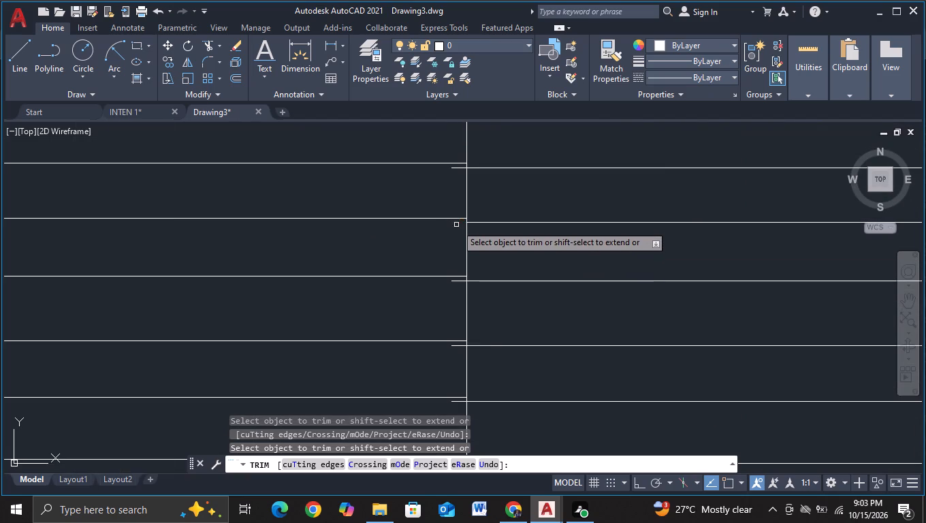
click(458, 281)
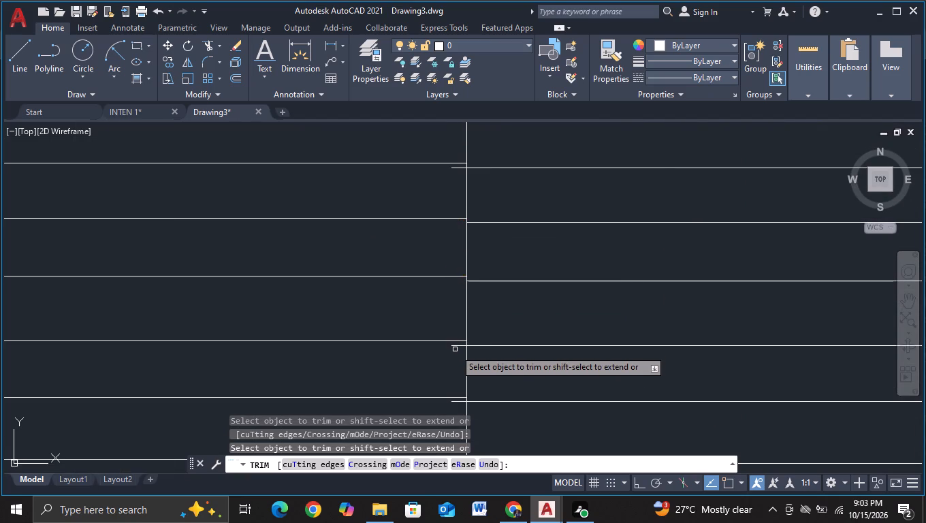
click(455, 347)
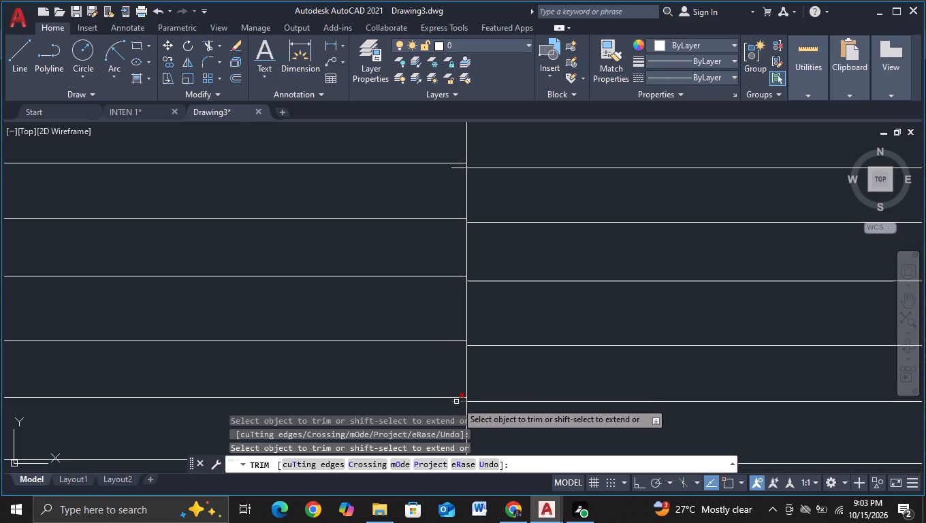
click(456, 402)
click(458, 170)
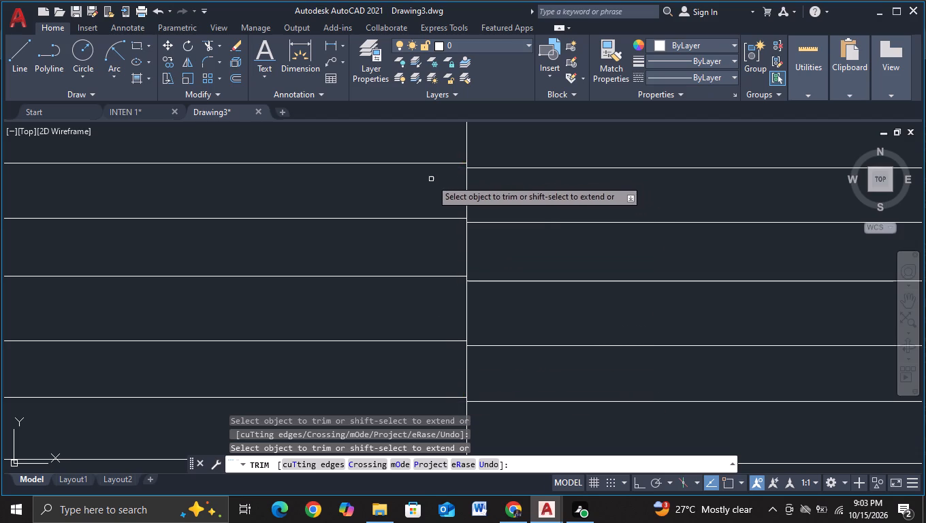
Trim the following four louvre overshoots going up the sixth bay's upper panel back to the shared vertical line.
scroll(431, 179, down, 2)
middle_drag(430, 183, 454, 365)
scroll(467, 360, up, 2)
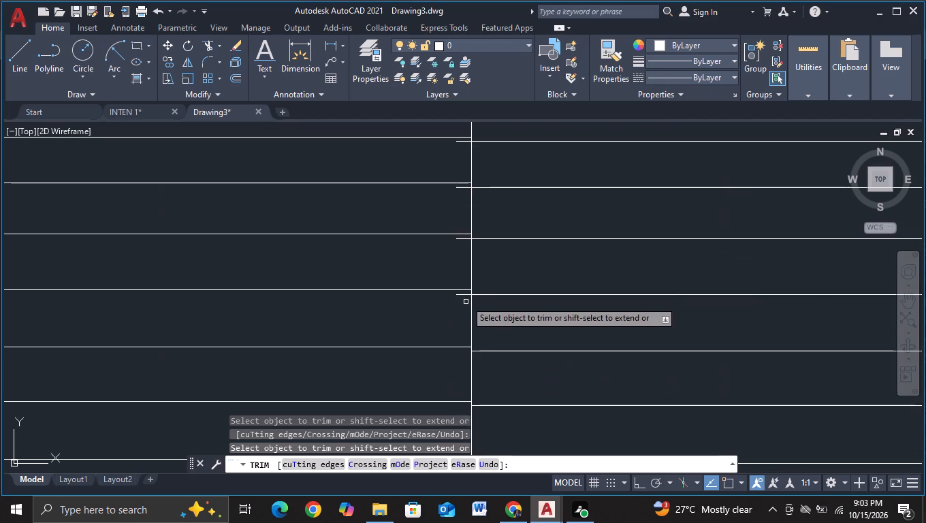
click(466, 296)
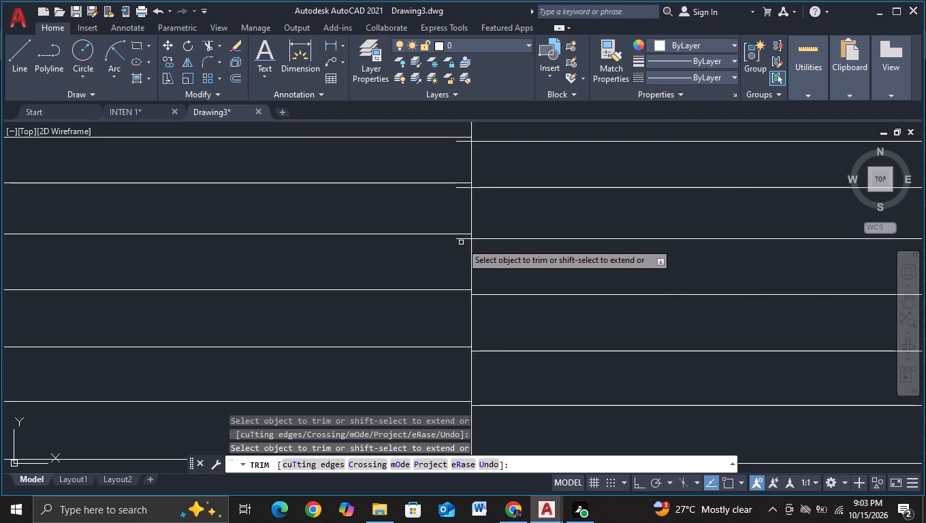
click(461, 239)
click(462, 188)
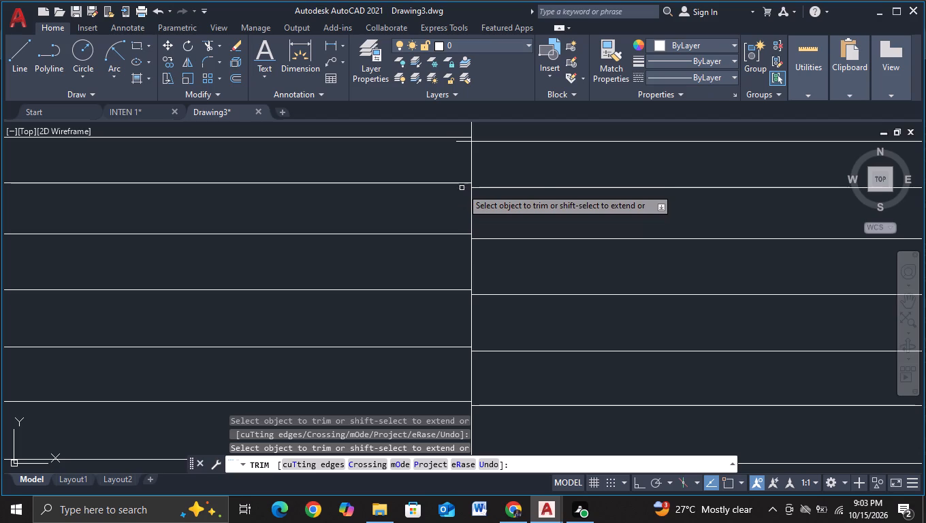
click(464, 144)
Trim the six uppermost louvre overshoots of the sixth bay's upper panel back to the vertical line shared with the fifth bay.
middle_drag(409, 165, 443, 348)
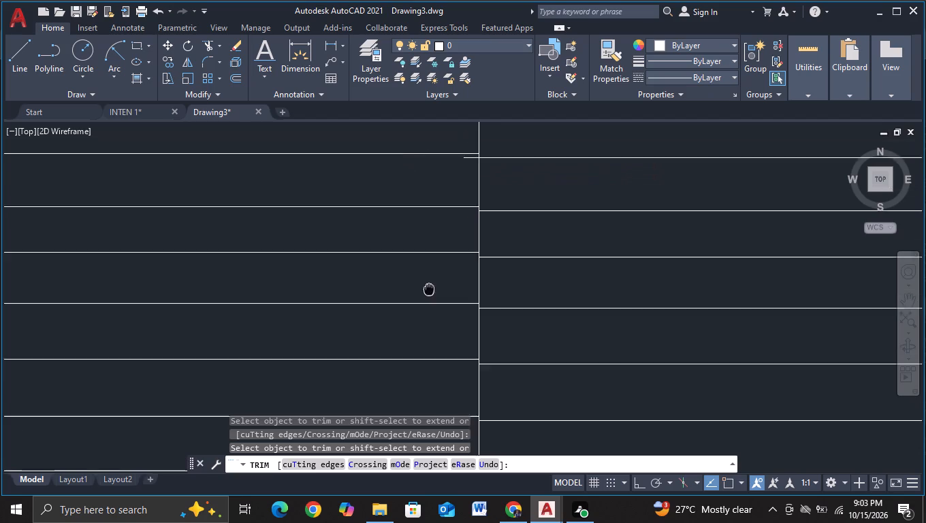
middle_drag(443, 348, 493, 487)
click(545, 411)
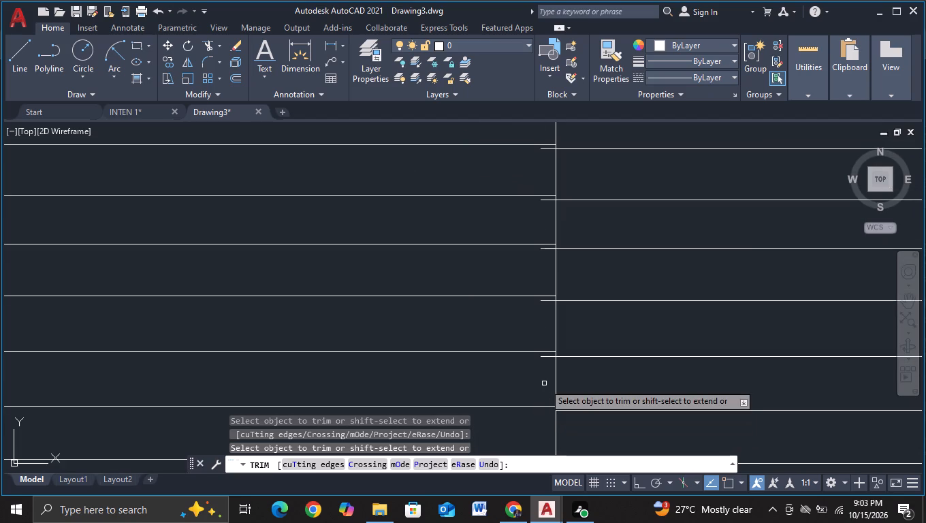
click(544, 358)
click(545, 300)
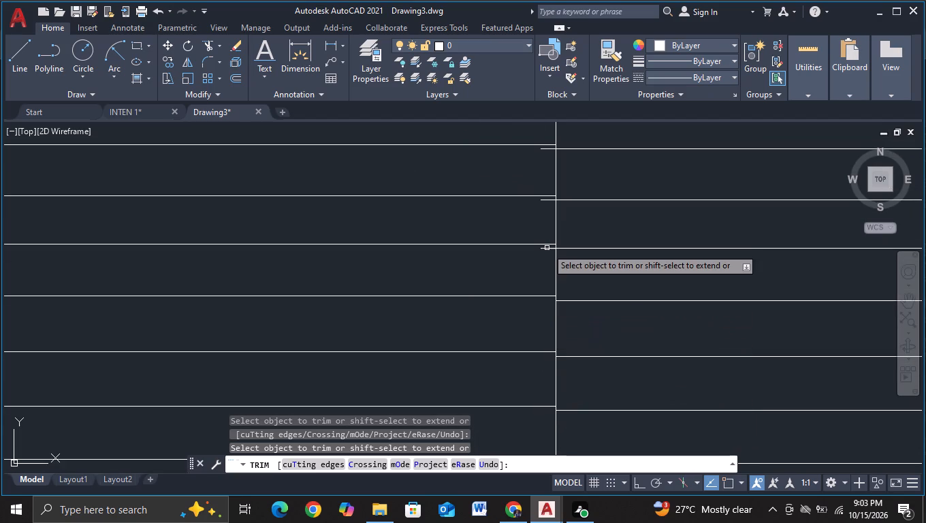
click(547, 248)
drag(530, 217, 526, 268)
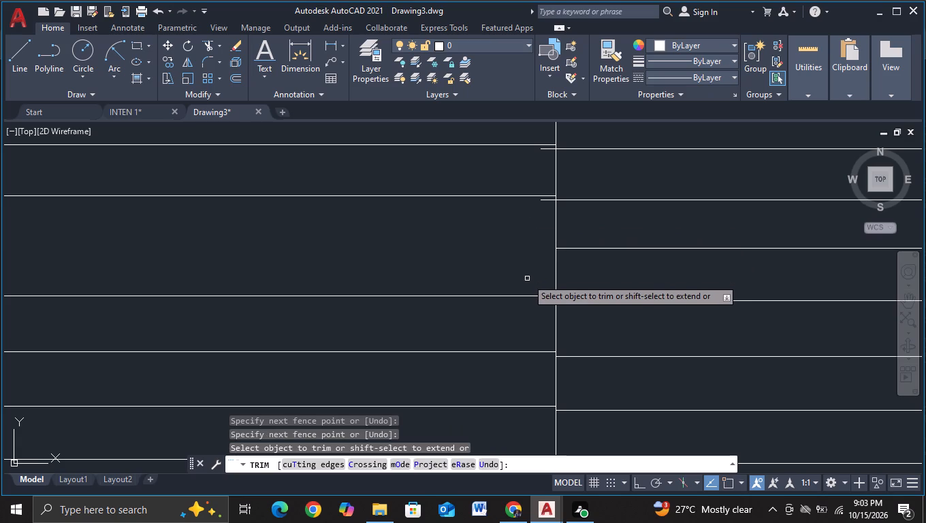
key(ctrl+z)
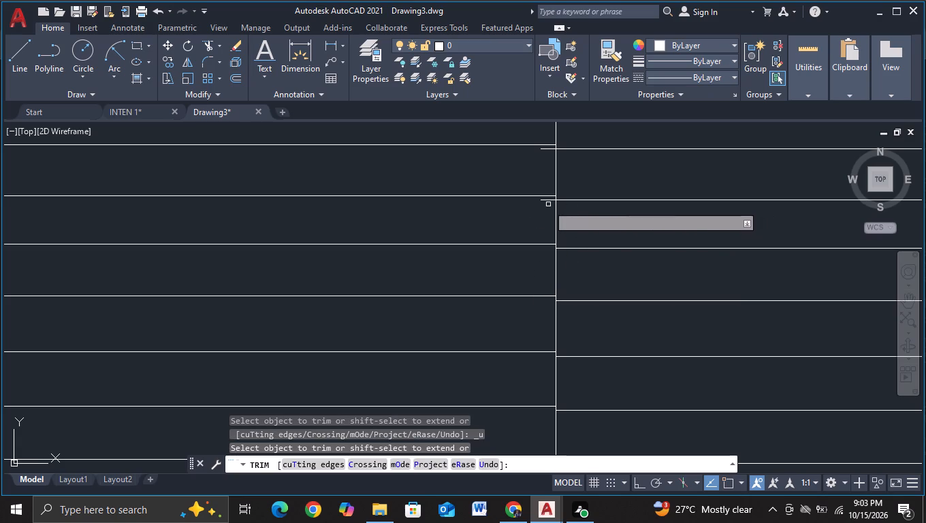
click(546, 200)
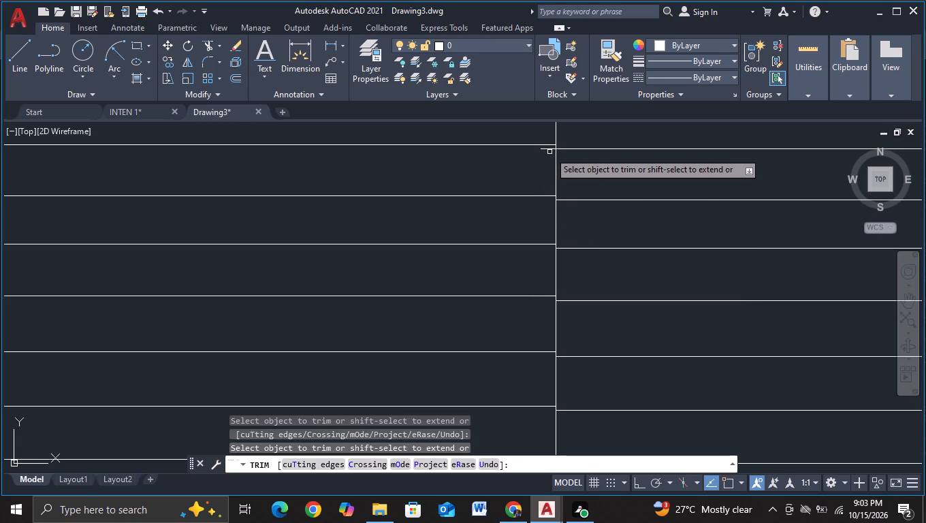
click(547, 149)
Delete one of the two nearly coincident louvre lines in the eighth bay's upper panel.
middle_drag(489, 172, 493, 183)
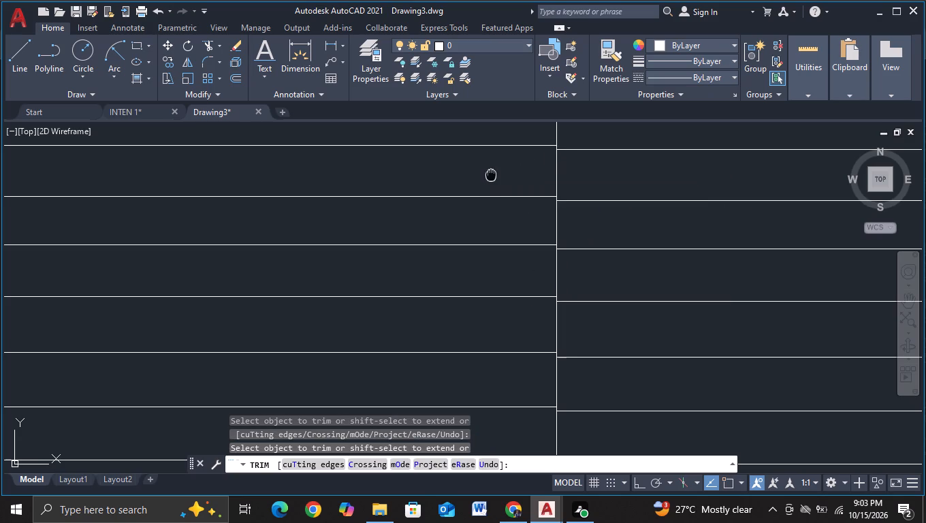
middle_drag(493, 183, 546, 349)
scroll(596, 300, down, 4)
middle_drag(734, 337, 718, 330)
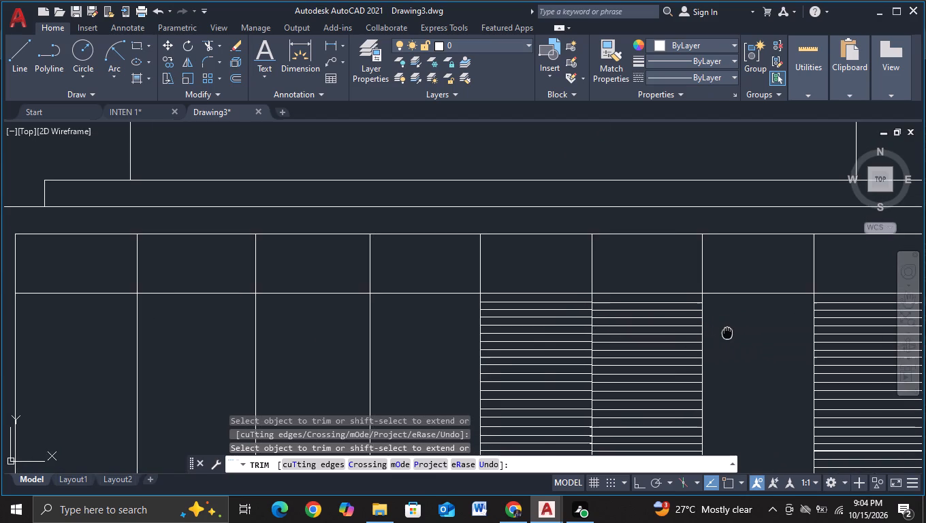
middle_drag(718, 330, 302, 233)
scroll(415, 333, up, 3)
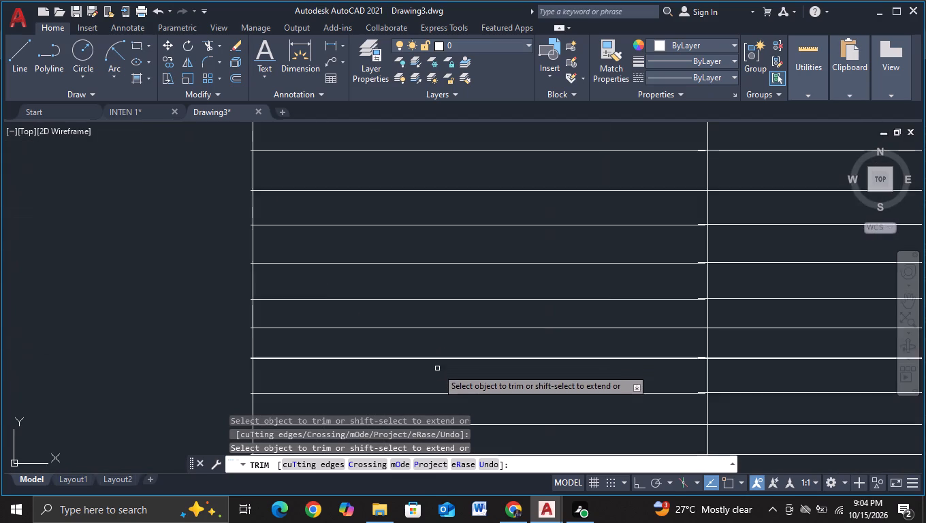
scroll(437, 368, up, 1)
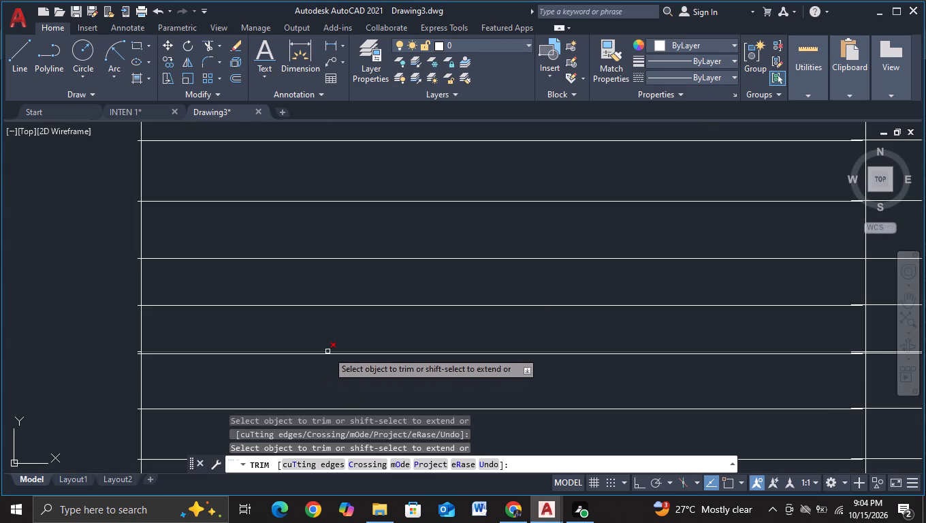
key(Escape)
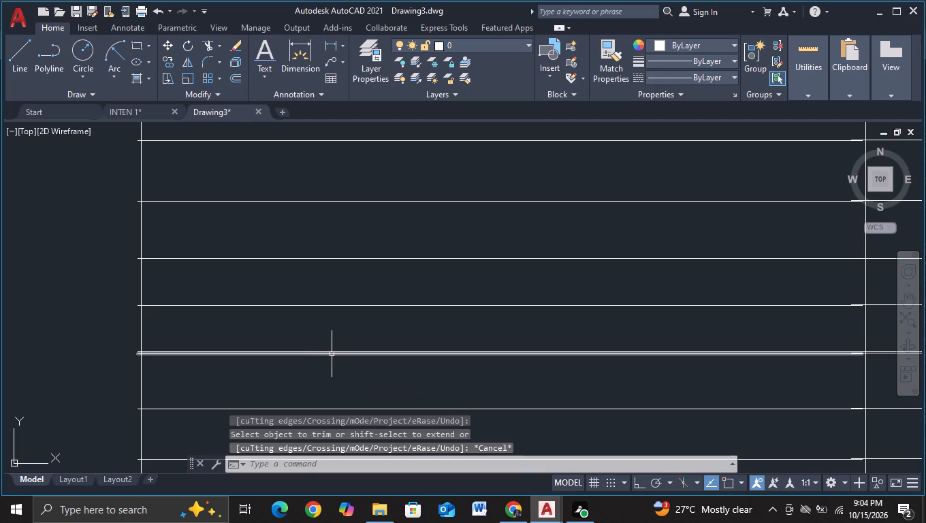
click(332, 353)
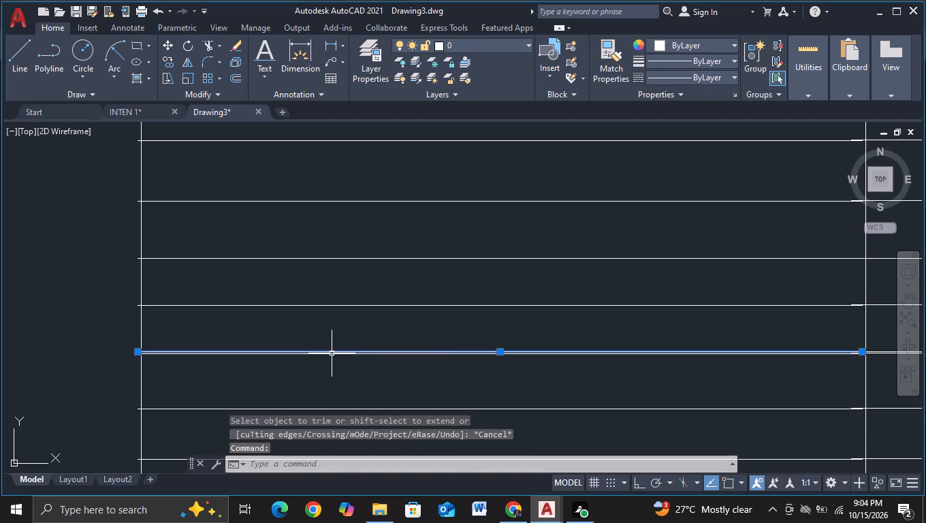
key(Delete)
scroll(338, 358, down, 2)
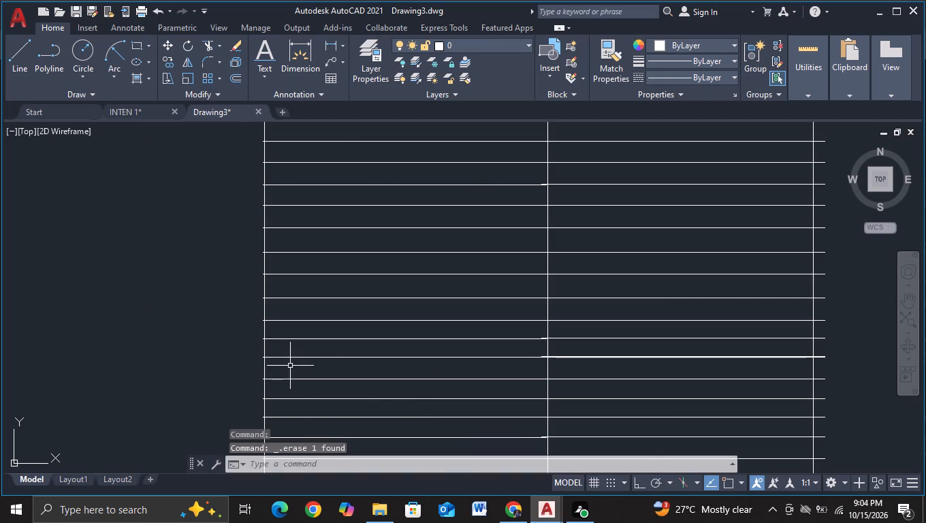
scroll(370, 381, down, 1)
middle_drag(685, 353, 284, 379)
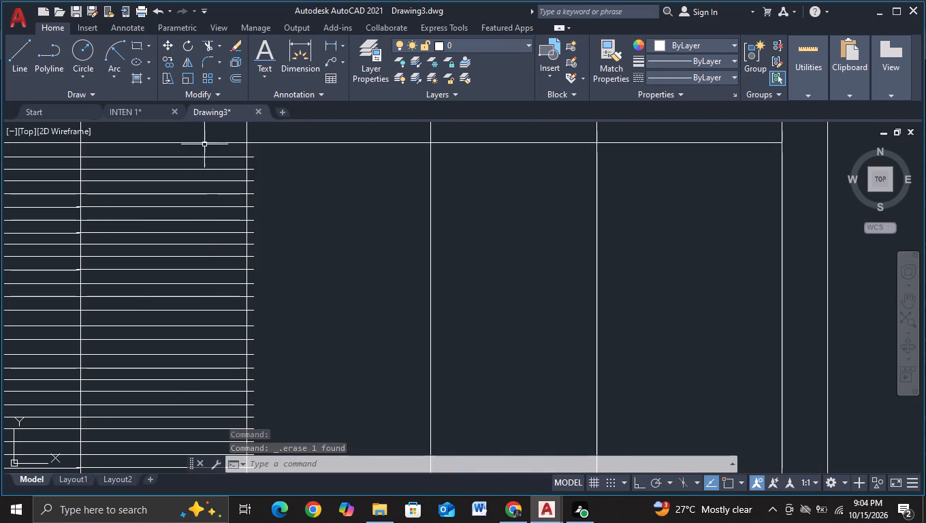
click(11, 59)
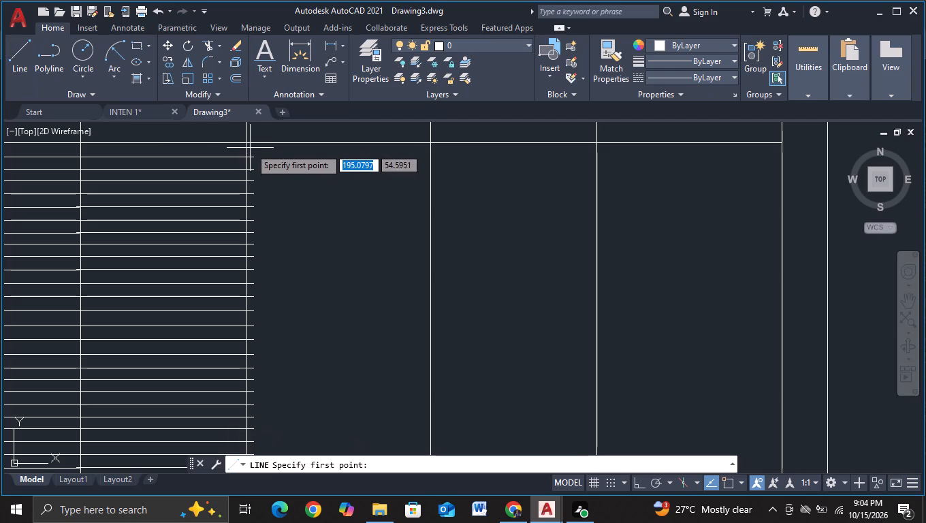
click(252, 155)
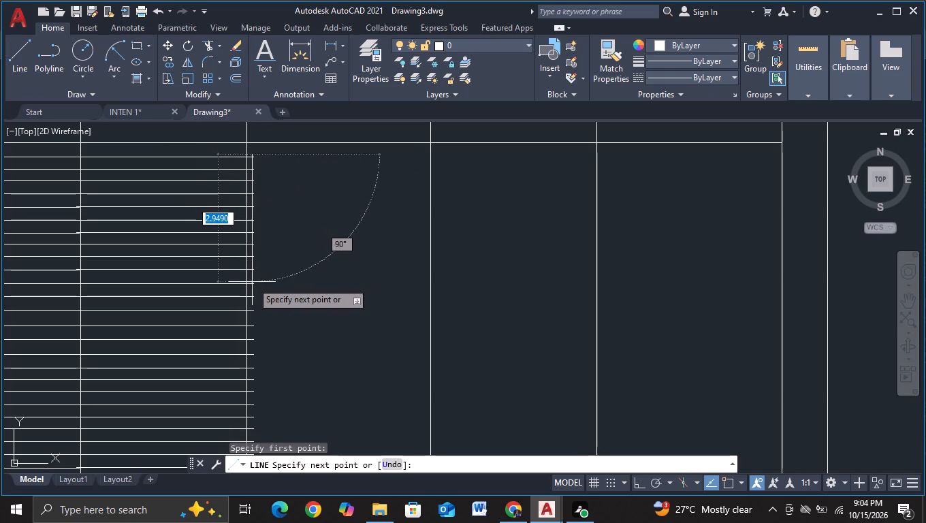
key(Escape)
Trim all louvre overshoots of the last louvred pair's upper panel back to the pair's right-hand vertical line.
click(202, 48)
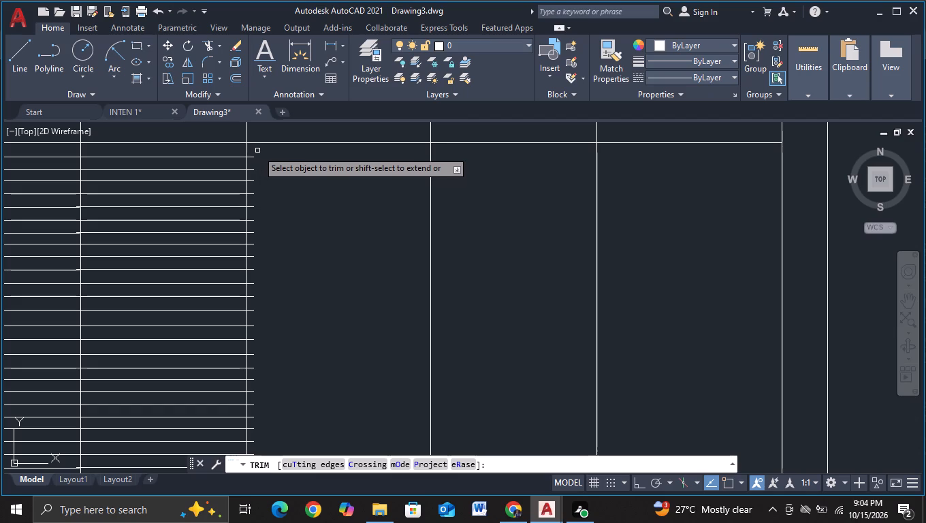
click(253, 148)
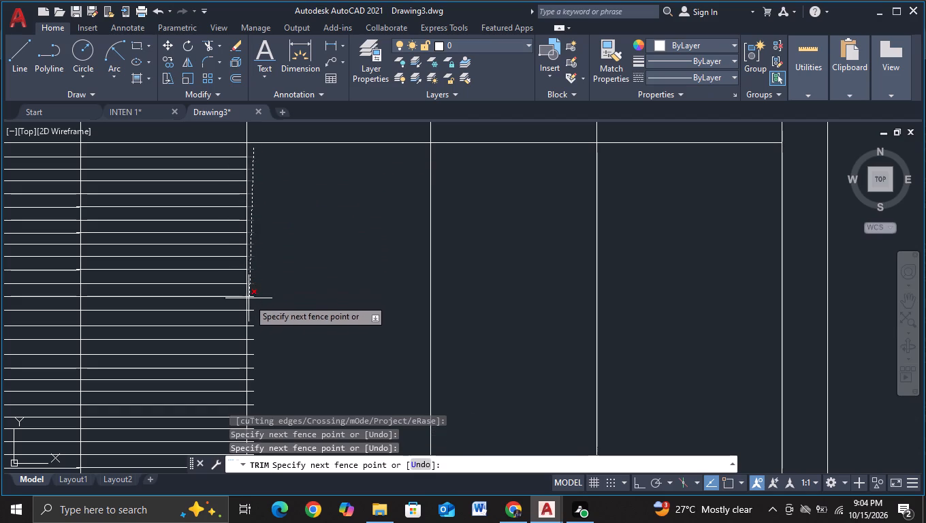
middle_drag(250, 328, 279, 208)
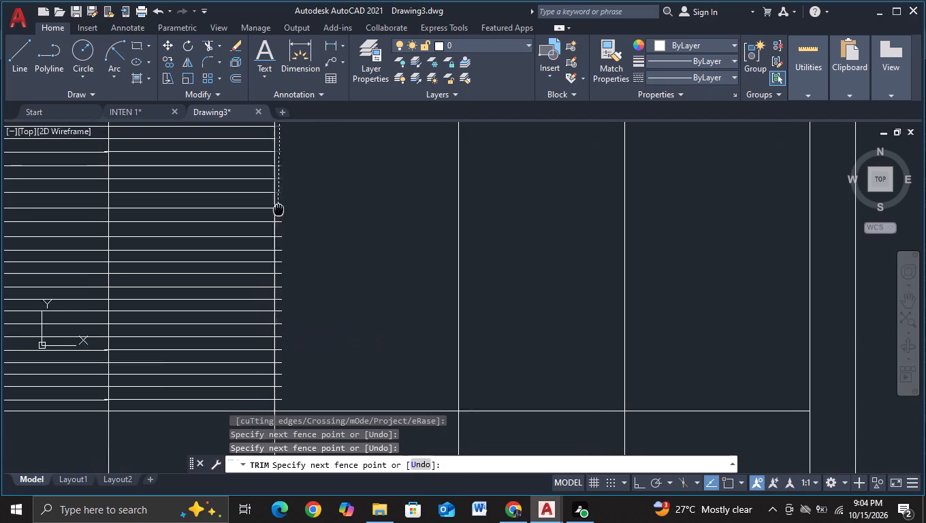
middle_drag(279, 208, 279, 207)
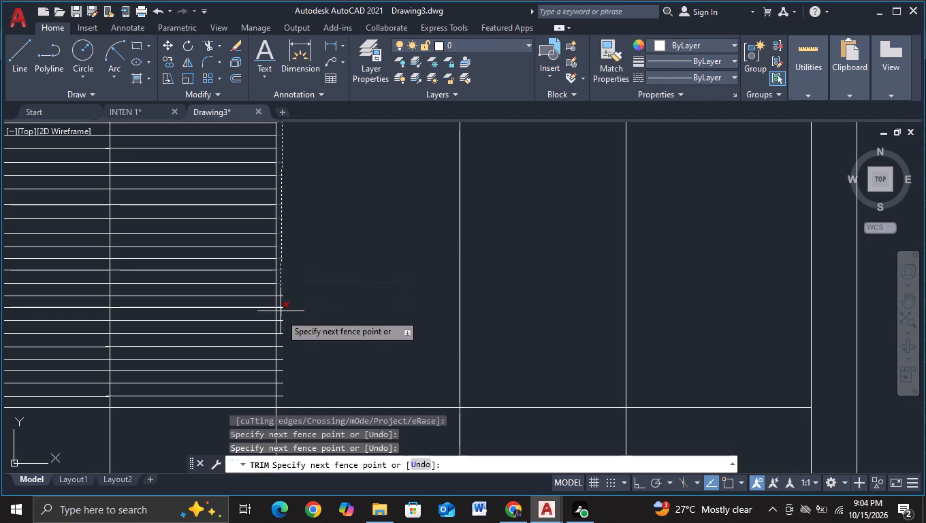
click(279, 400)
scroll(322, 359, down, 2)
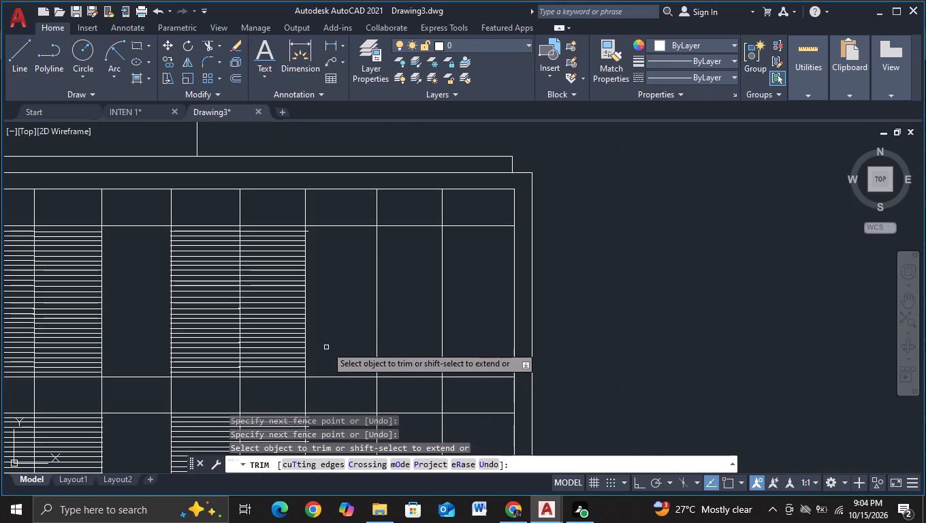
scroll(307, 233, up, 2)
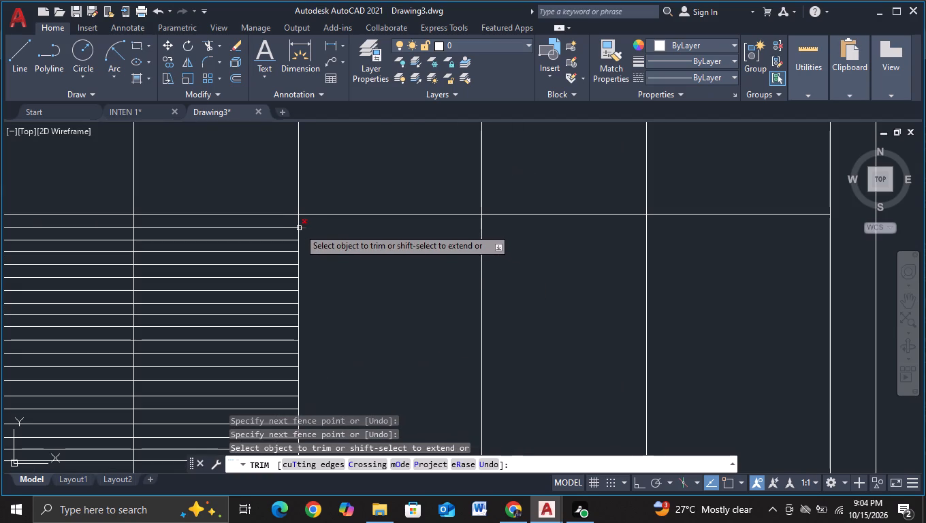
click(301, 230)
Trim away the pair's left-bay louvres in the bottom strip below the lower grid line, including the one just beneath the bottom edge.
scroll(315, 247, down, 2)
middle_drag(325, 297, 342, 180)
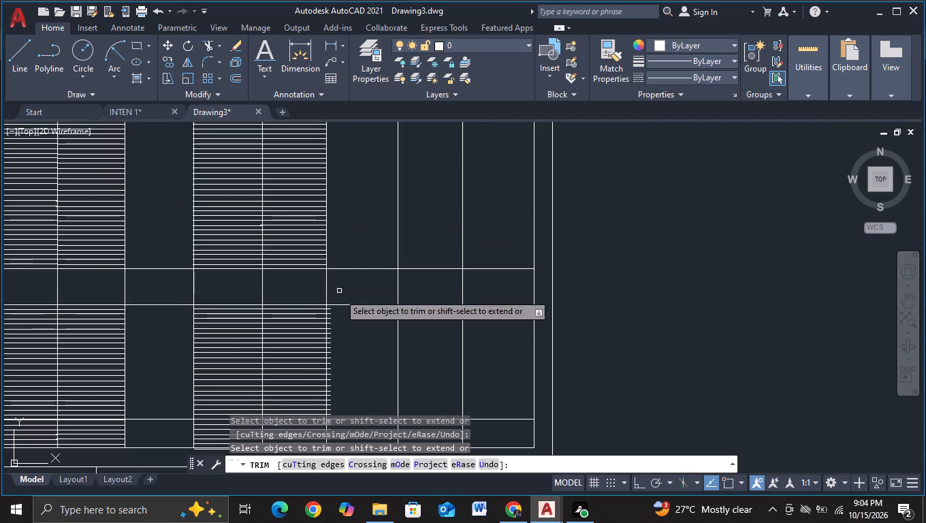
middle_drag(346, 346, 356, 250)
middle_drag(351, 242, 355, 223)
scroll(354, 234, down, 1)
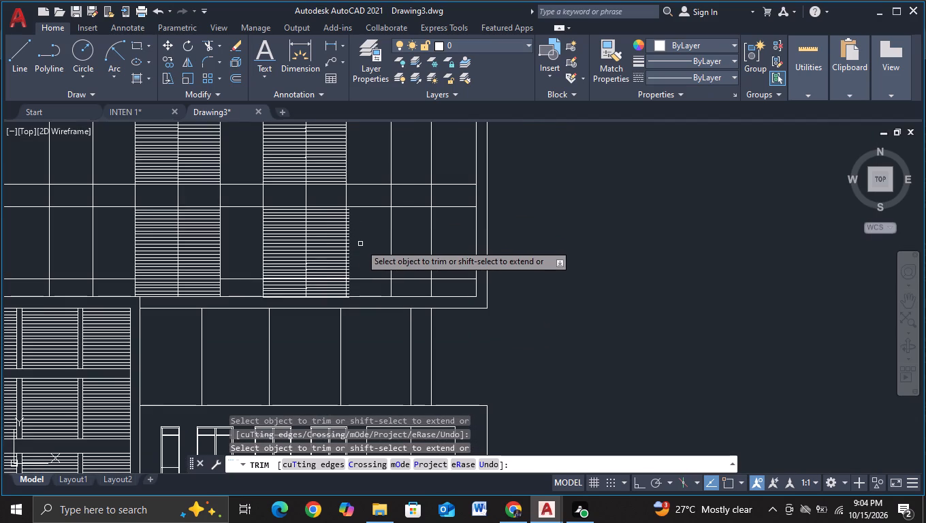
scroll(292, 297, up, 3)
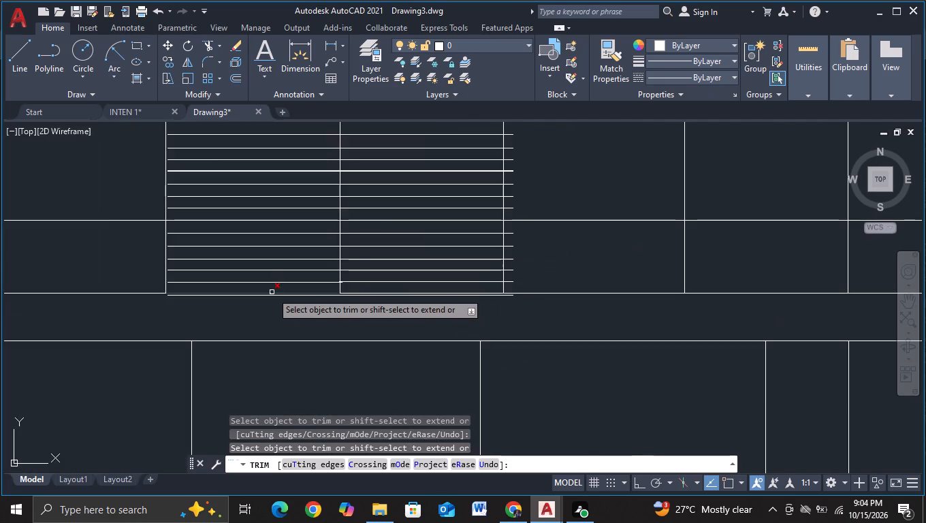
scroll(269, 291, up, 2)
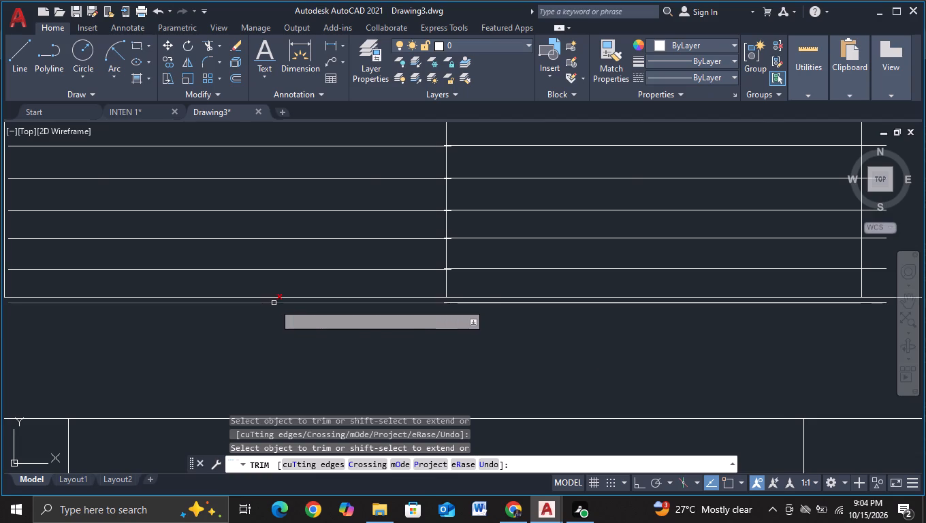
click(274, 303)
drag(295, 274, 298, 257)
scroll(304, 221, down, 2)
middle_drag(304, 221, 306, 252)
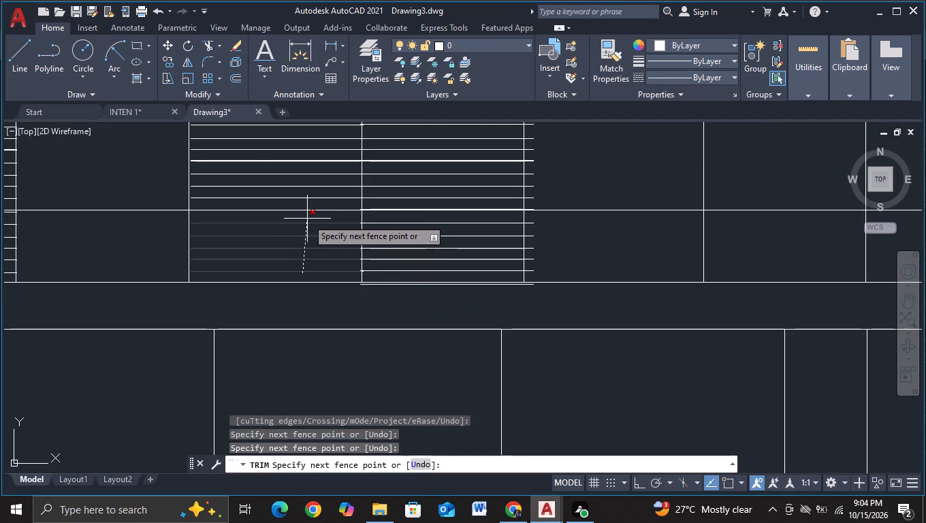
click(307, 219)
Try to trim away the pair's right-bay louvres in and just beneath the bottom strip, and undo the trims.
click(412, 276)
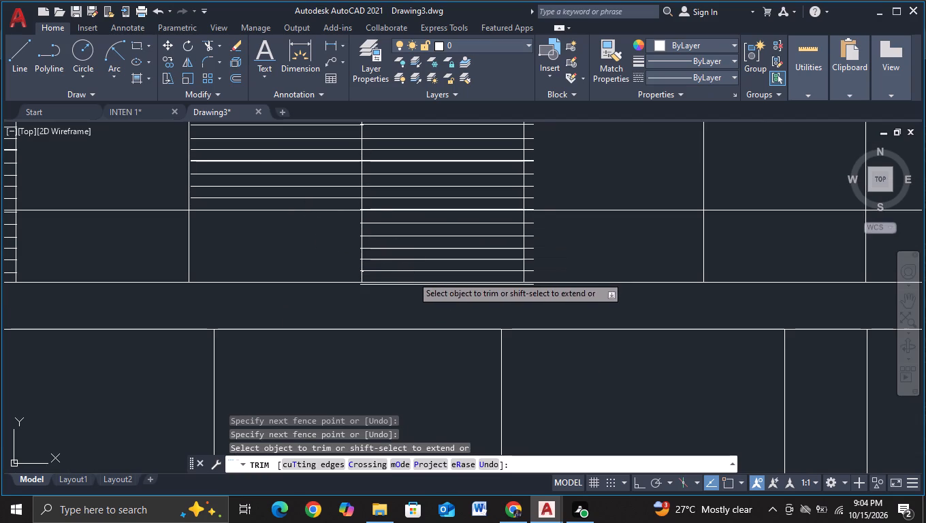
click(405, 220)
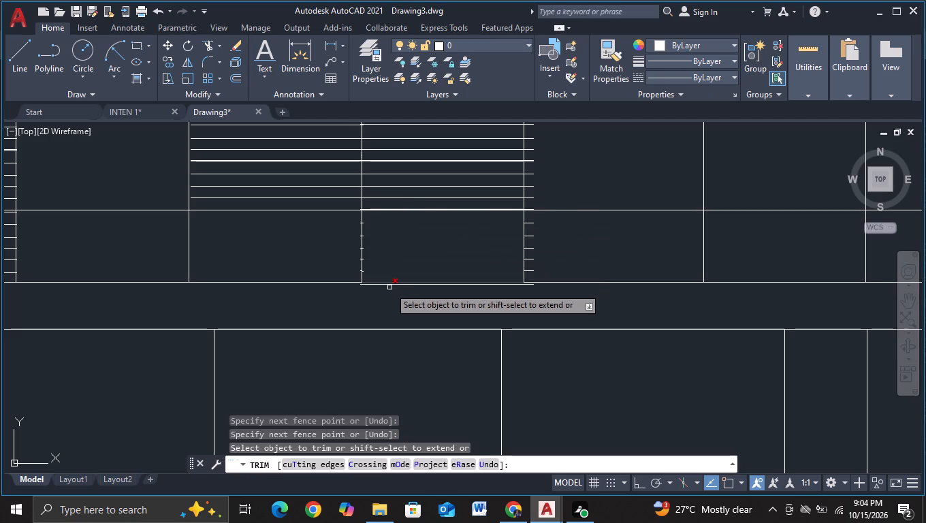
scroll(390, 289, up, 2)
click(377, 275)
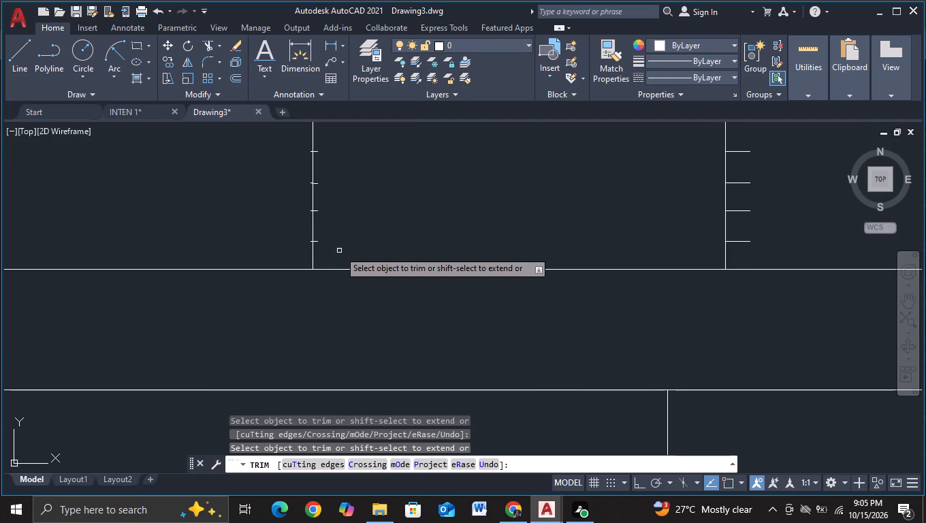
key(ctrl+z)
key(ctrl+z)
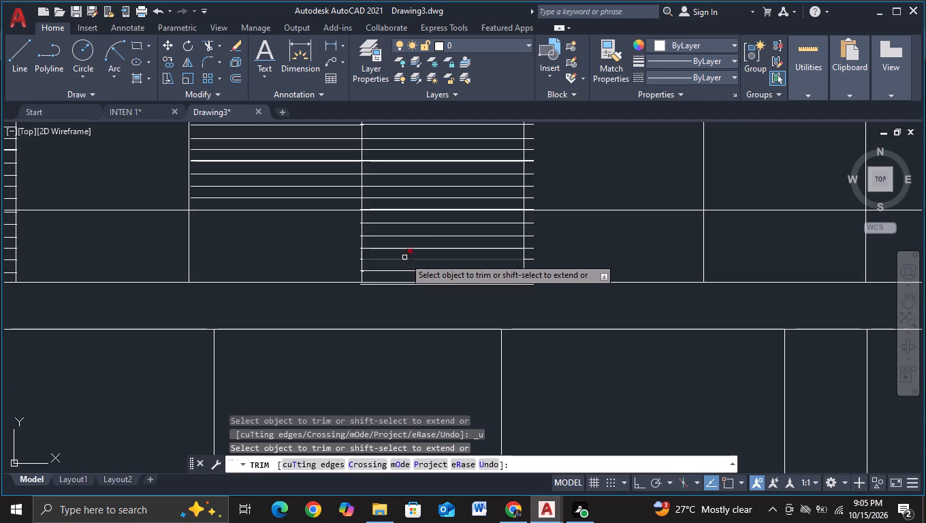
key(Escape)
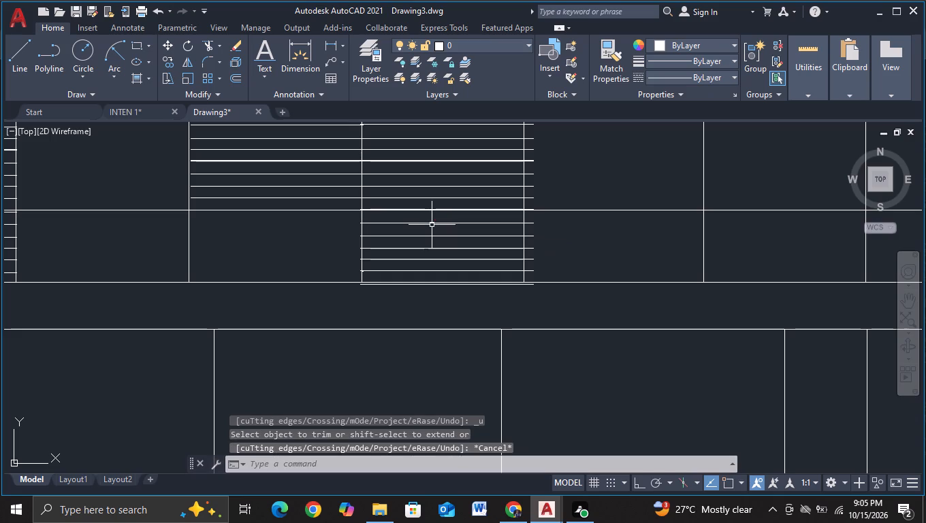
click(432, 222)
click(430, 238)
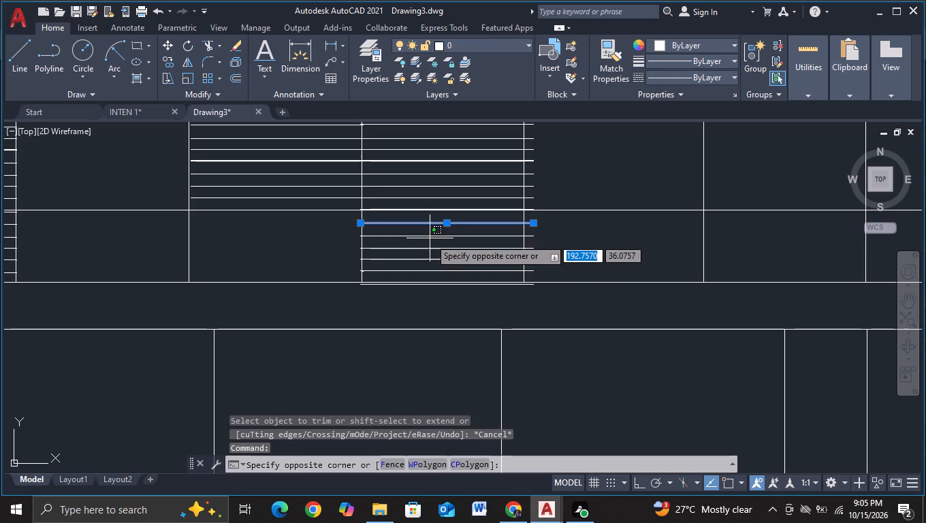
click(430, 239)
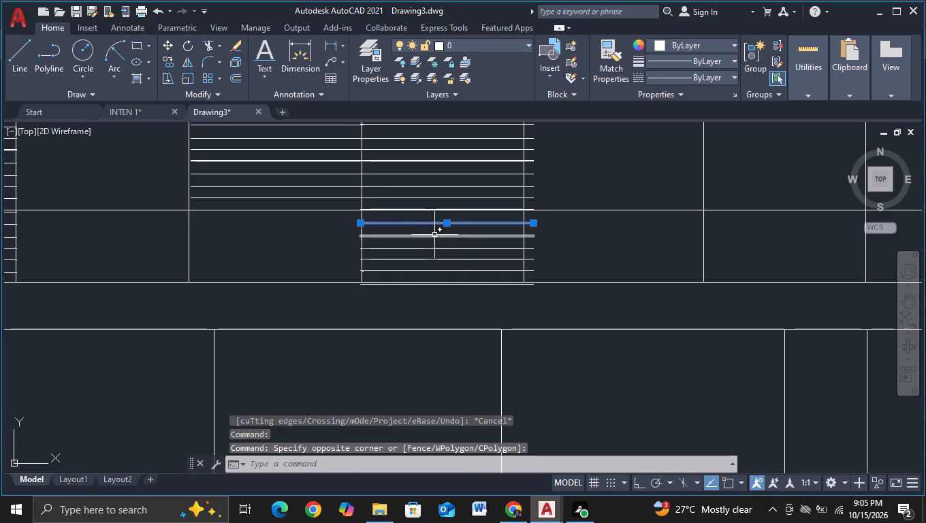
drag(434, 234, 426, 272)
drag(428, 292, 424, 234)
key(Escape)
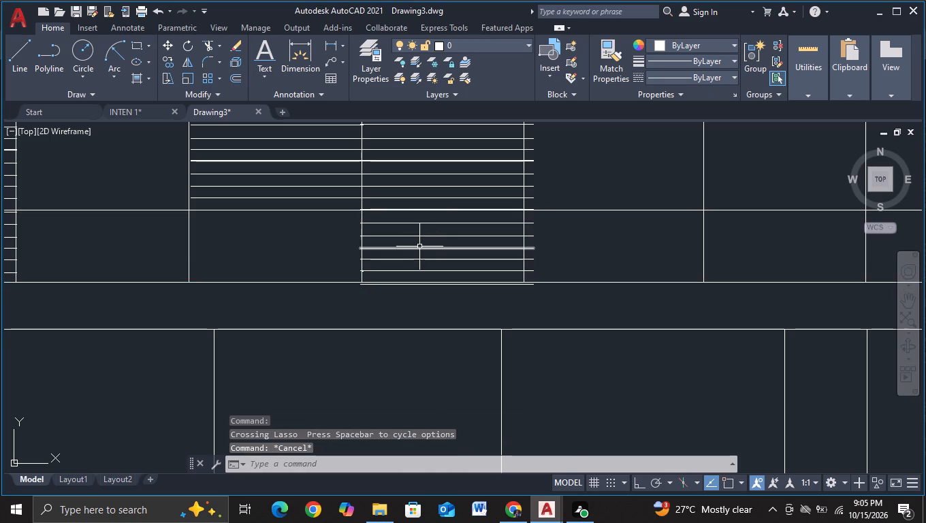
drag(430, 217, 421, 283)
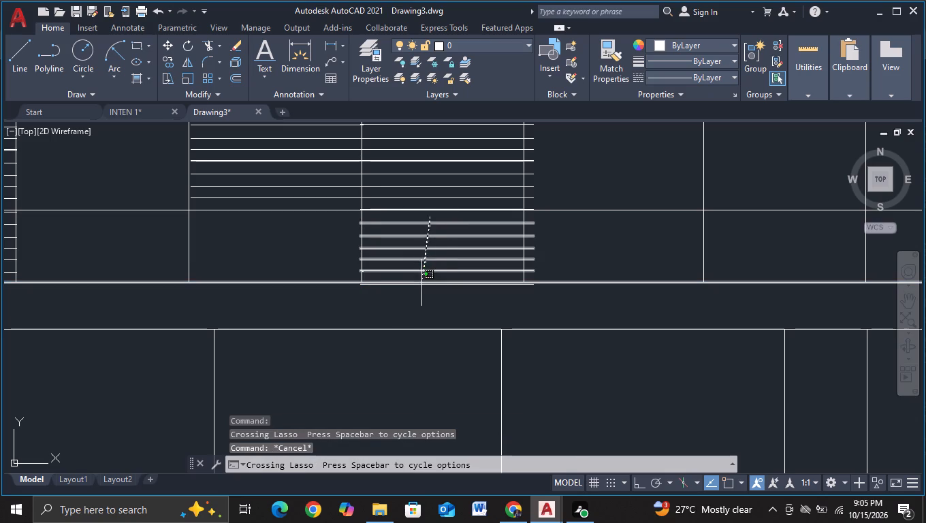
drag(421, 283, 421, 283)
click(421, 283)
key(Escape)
Delete the right bay's five louvre lines in the bottom strip and the one just beneath the bottom edge.
click(433, 218)
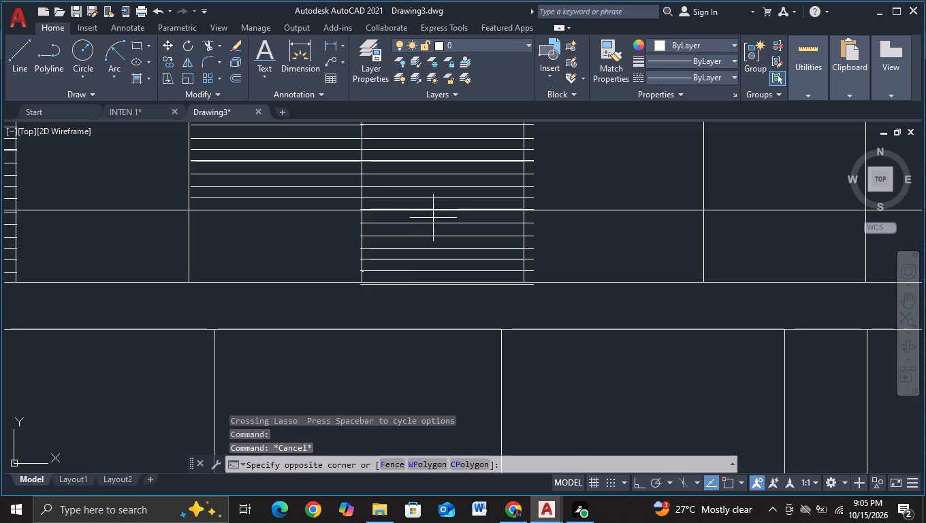
scroll(423, 278, up, 1)
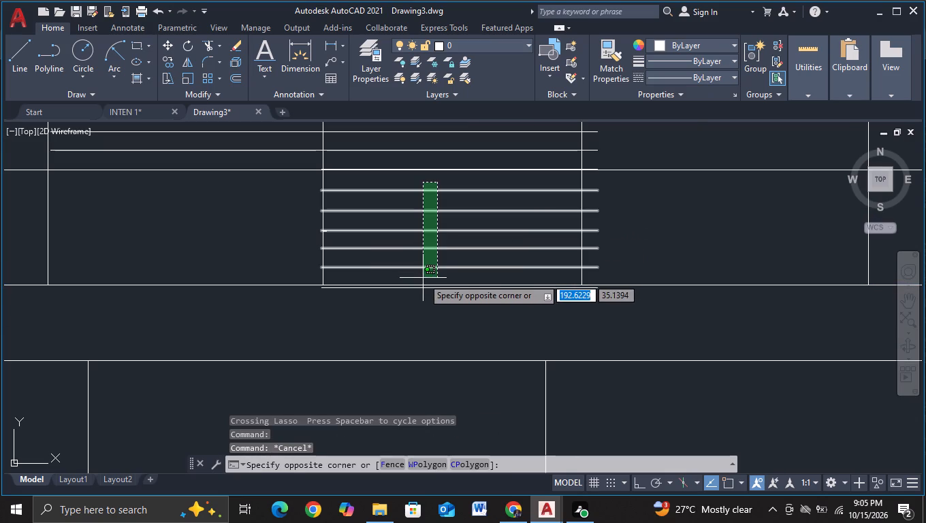
click(421, 279)
key(Delete)
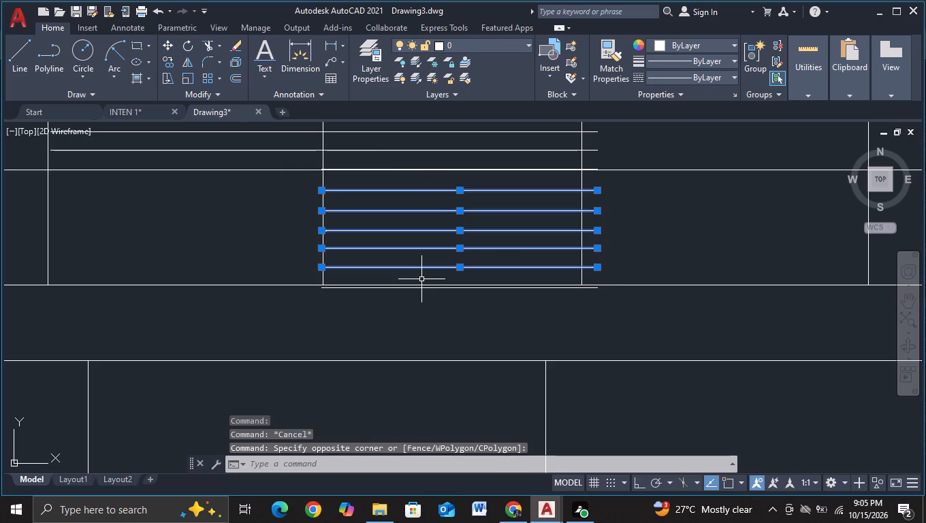
scroll(418, 294, up, 1)
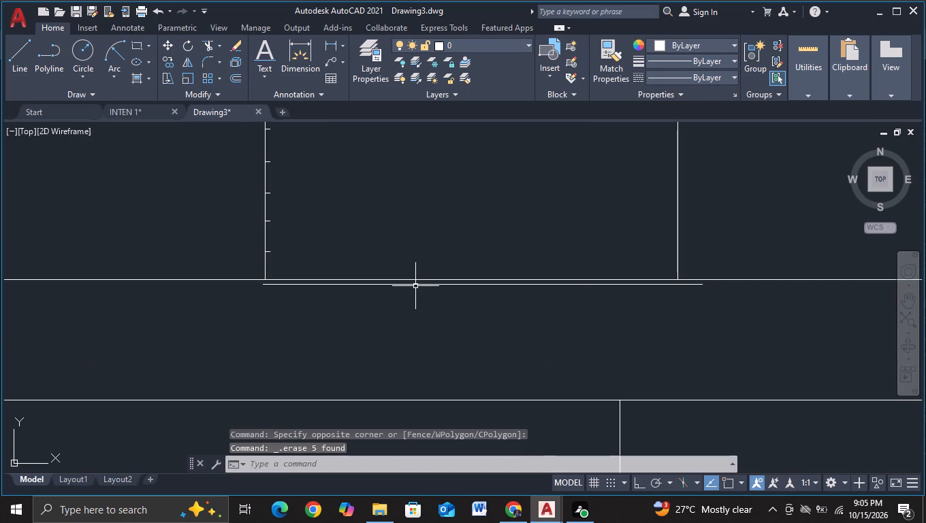
click(414, 285)
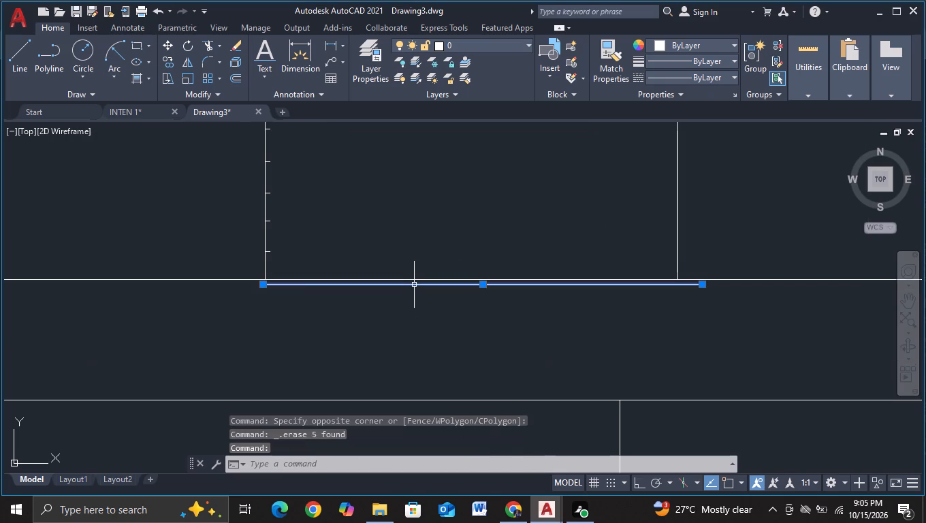
key(Delete)
Delete the five short louvre stubs on the pair's middle vertical line in the bottom strip, together with that vertical line.
scroll(316, 252, up, 1)
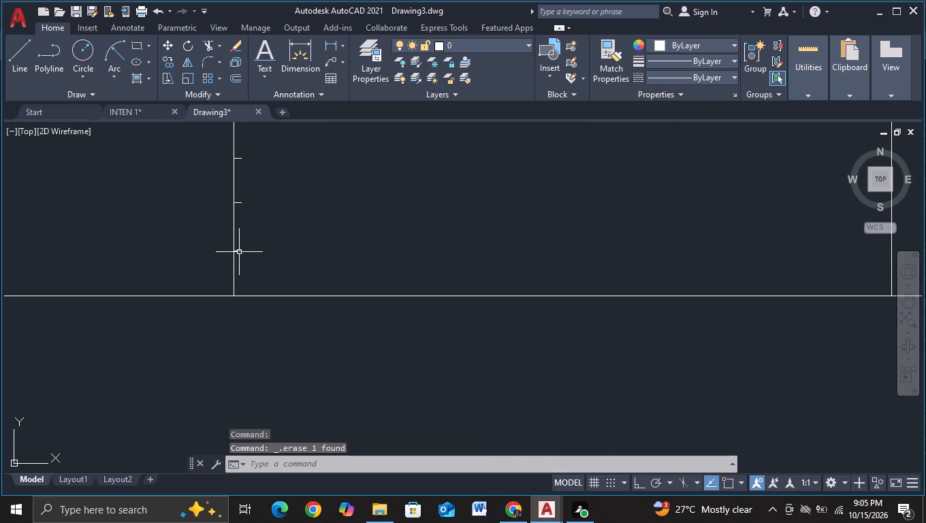
click(239, 252)
click(239, 203)
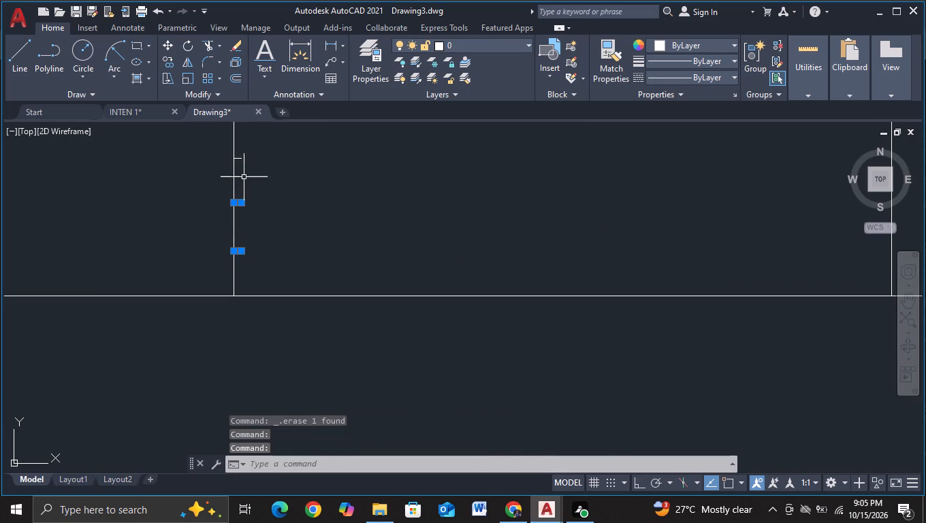
scroll(241, 157, down, 5)
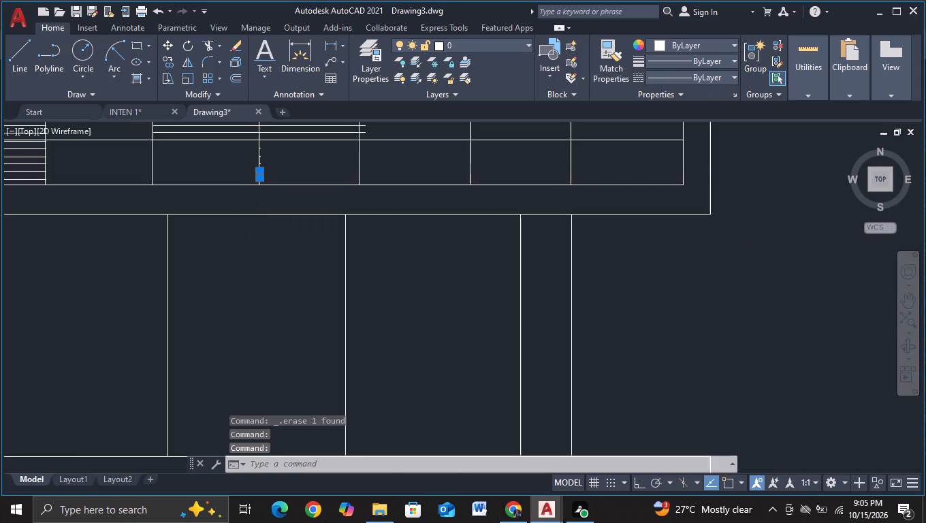
middle_drag(271, 168, 349, 187)
scroll(349, 187, up, 2)
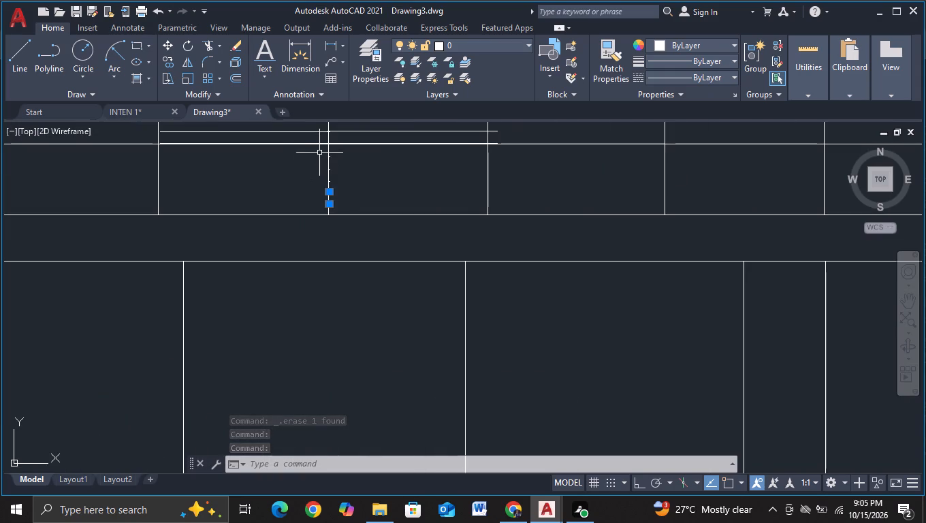
click(320, 153)
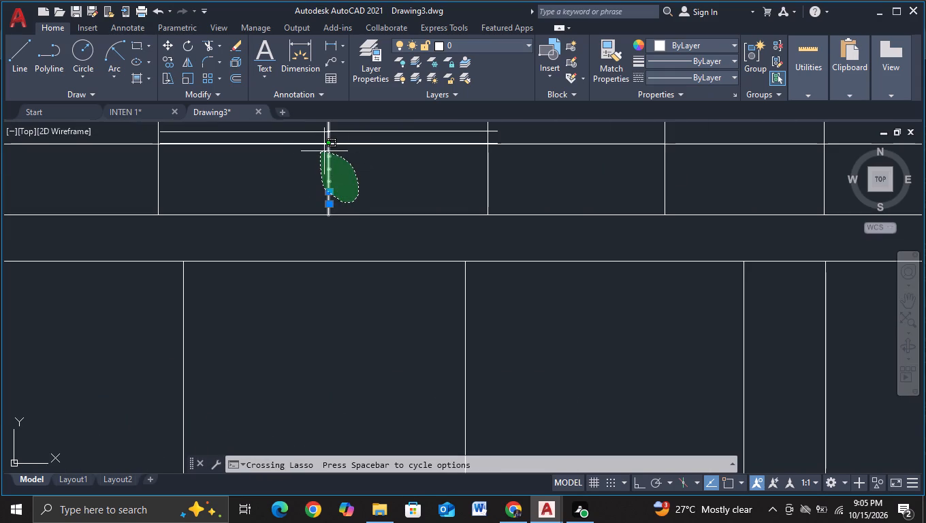
scroll(342, 159, down, 2)
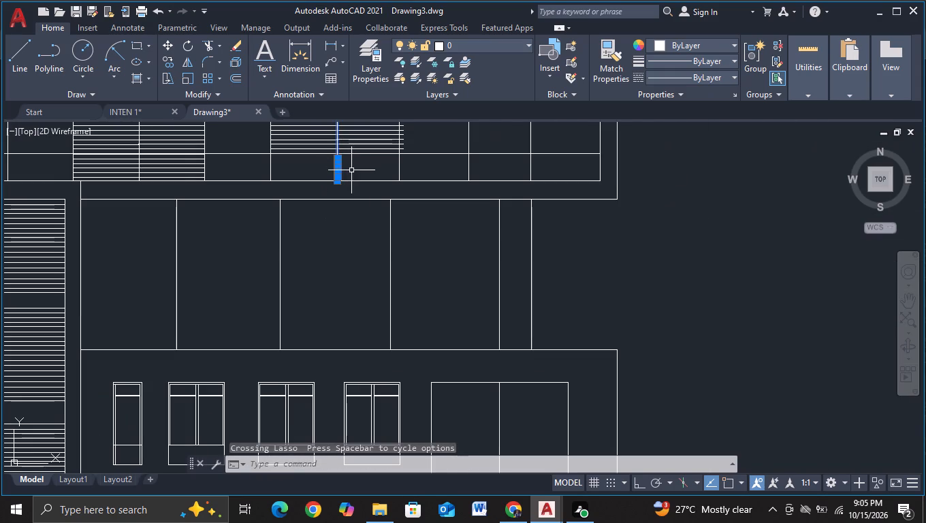
middle_drag(351, 170, 377, 266)
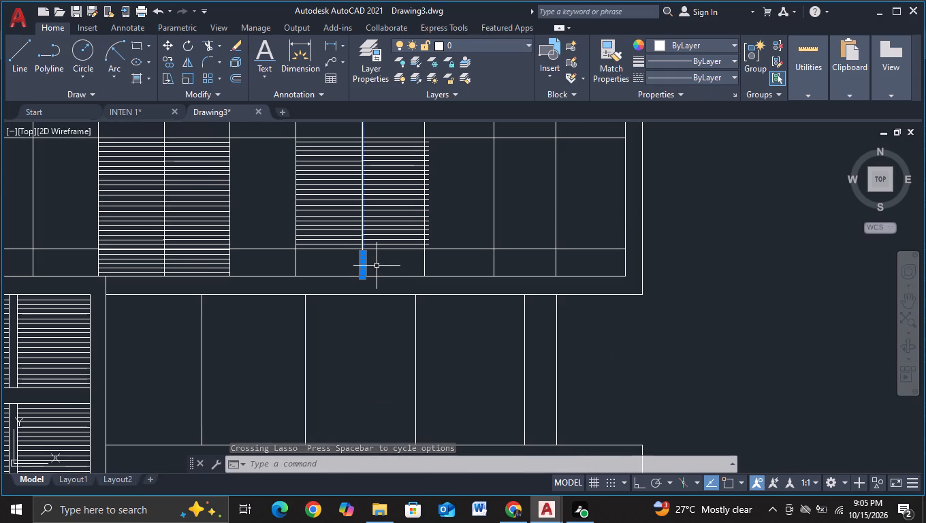
scroll(377, 266, up, 3)
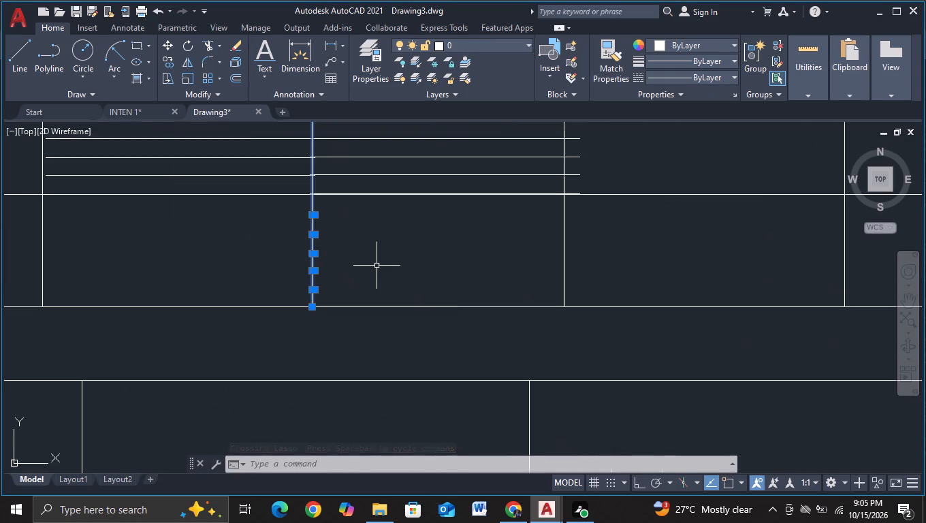
scroll(377, 266, up, 1)
key(Delete)
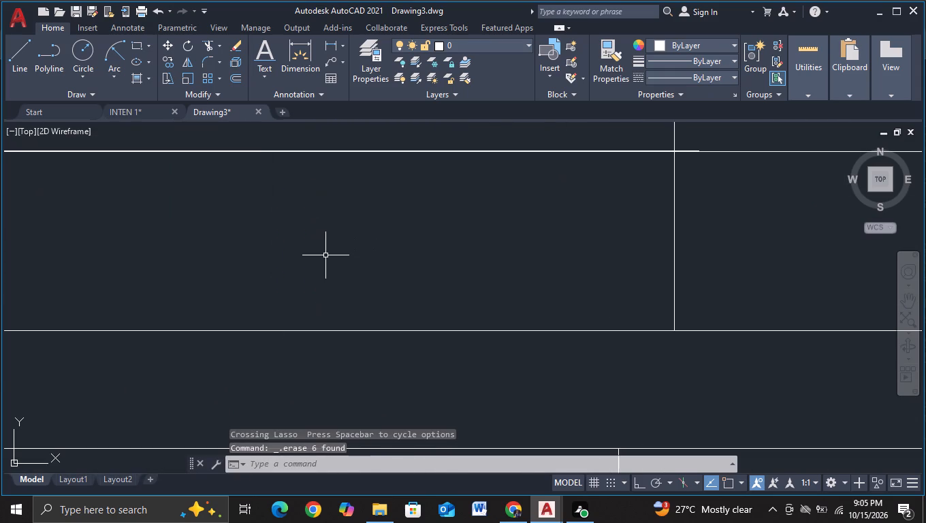
scroll(325, 255, down, 4)
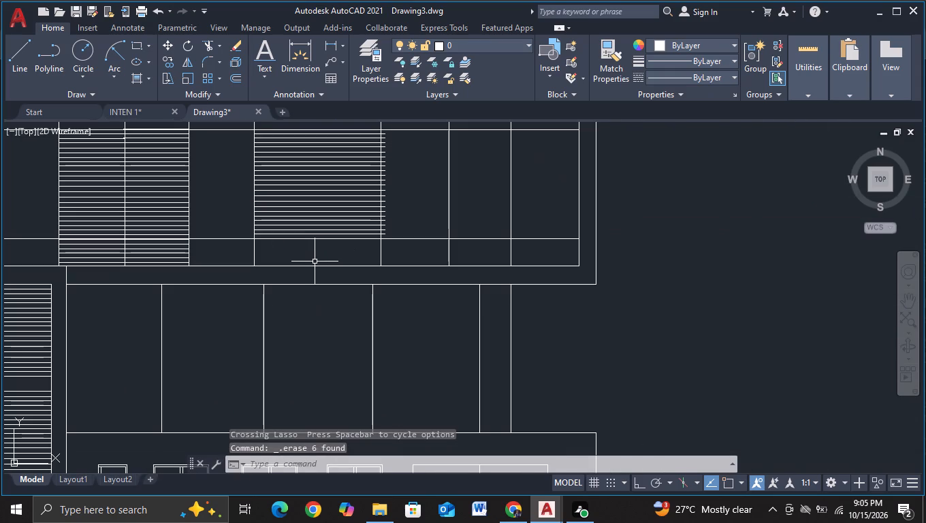
Undo the last deletion and delete only the five louvre stubs on the right pair's middle vertical line in the bottom strip.
key(ctrl+z)
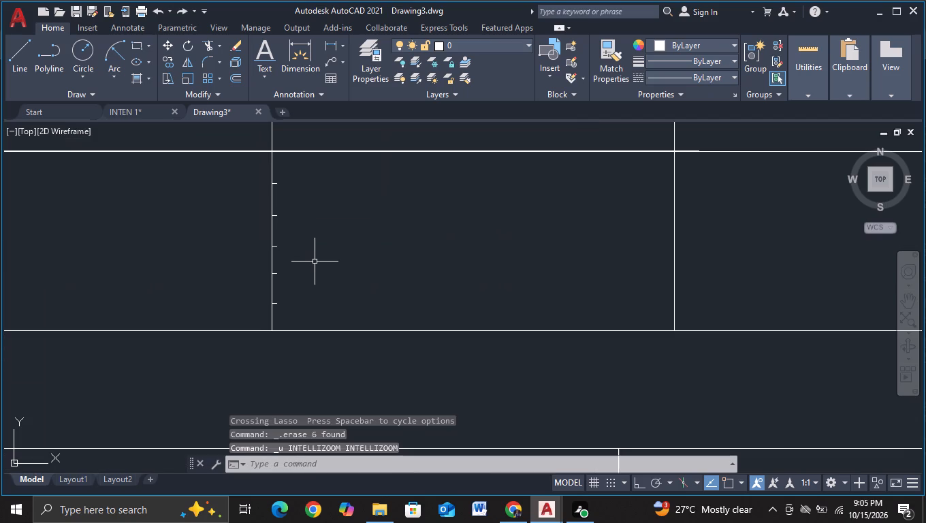
click(248, 177)
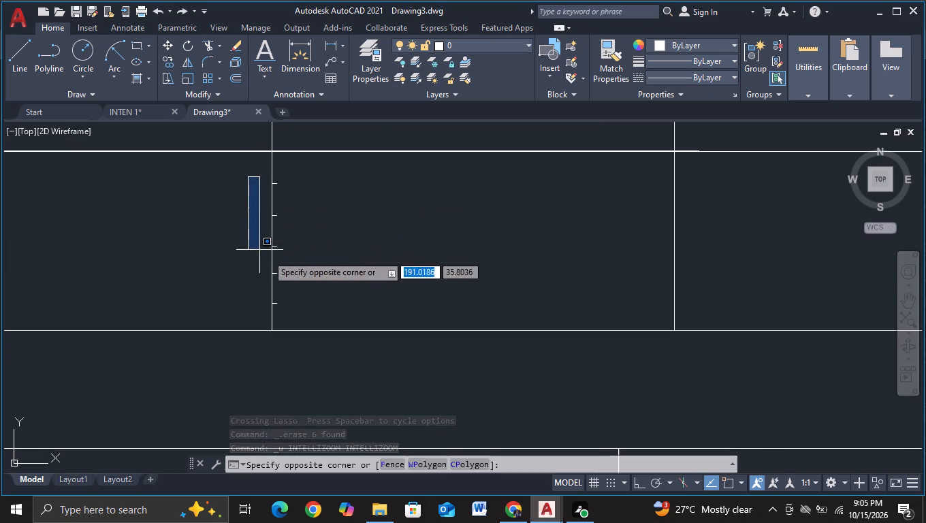
click(298, 311)
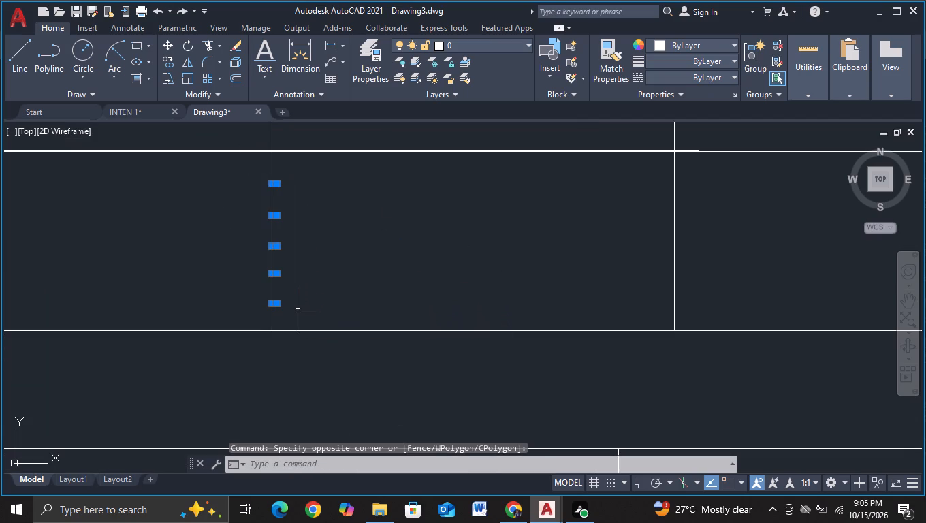
key(Delete)
scroll(281, 326, down, 3)
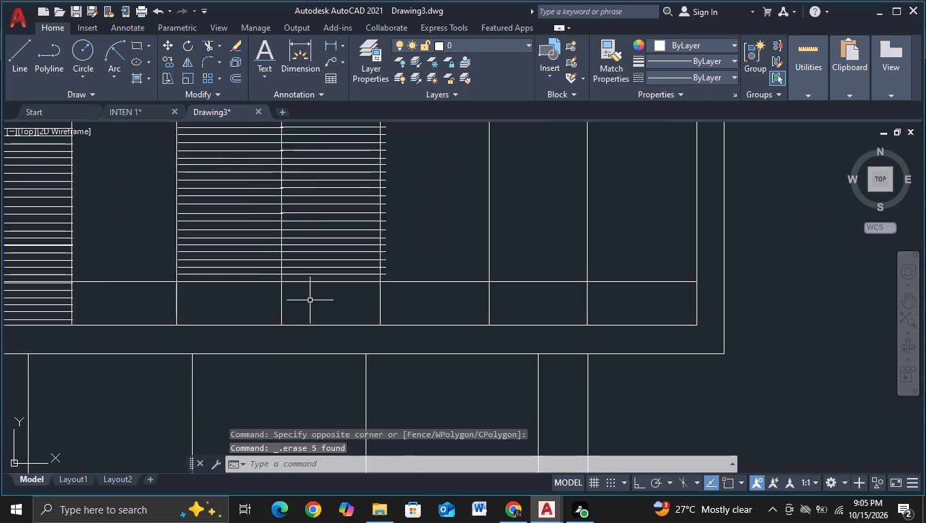
Delete the lowest louvre line almost overlapping the lower grid line in both the right and left bays of the right pair.
scroll(314, 287, up, 6)
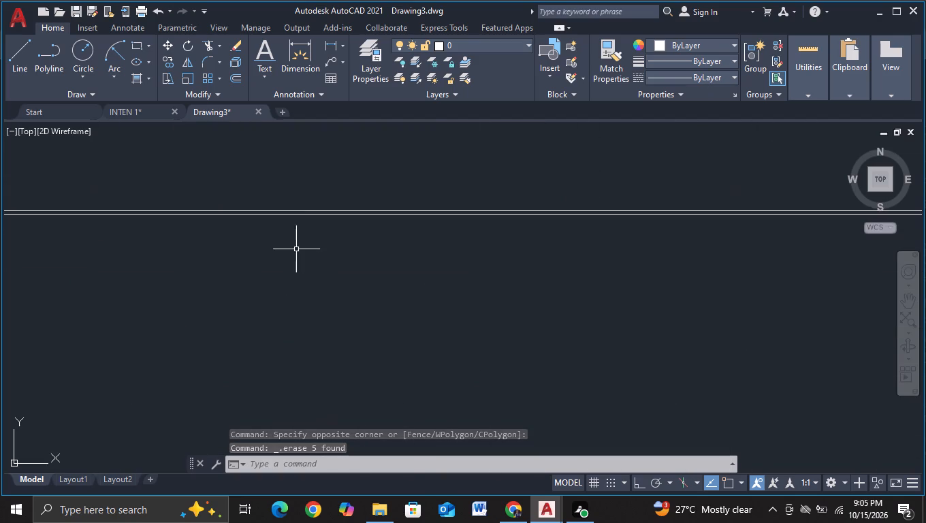
click(308, 212)
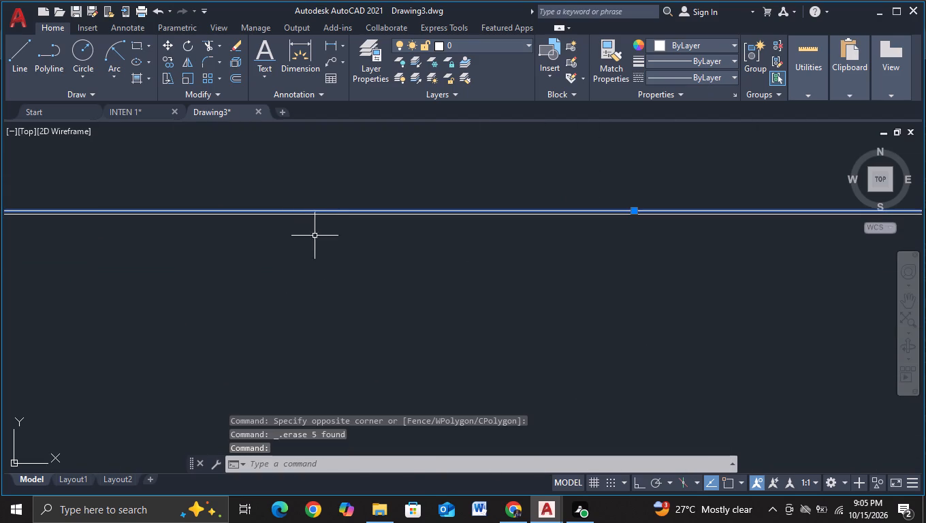
scroll(317, 270, down, 2)
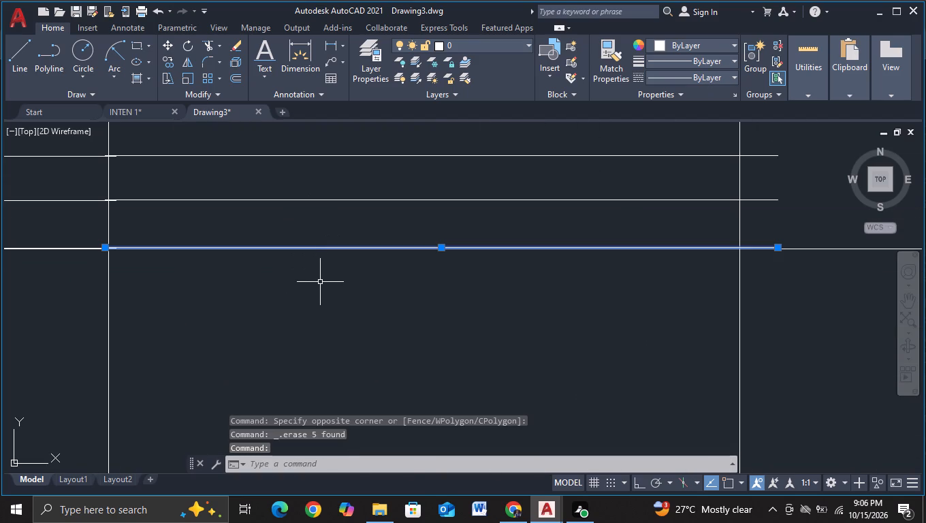
key(Delete)
middle_drag(51, 289, 589, 402)
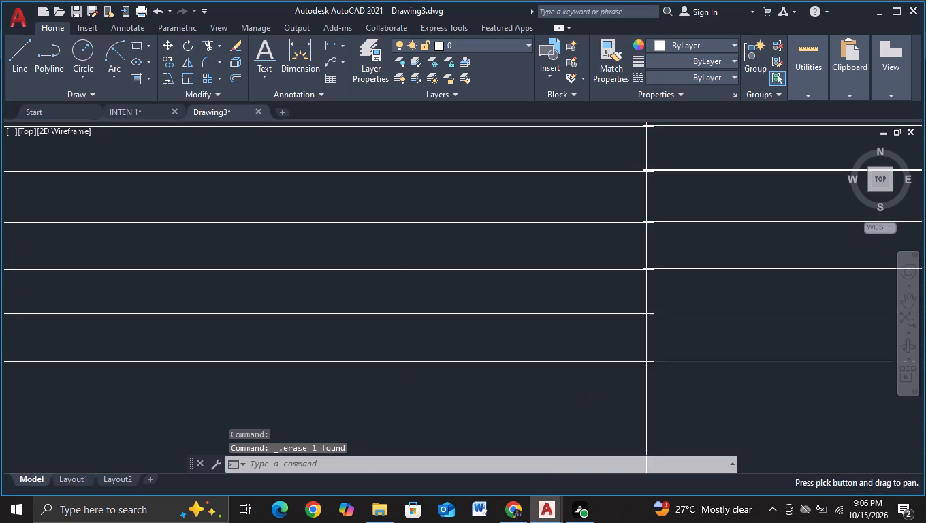
scroll(549, 407, up, 2)
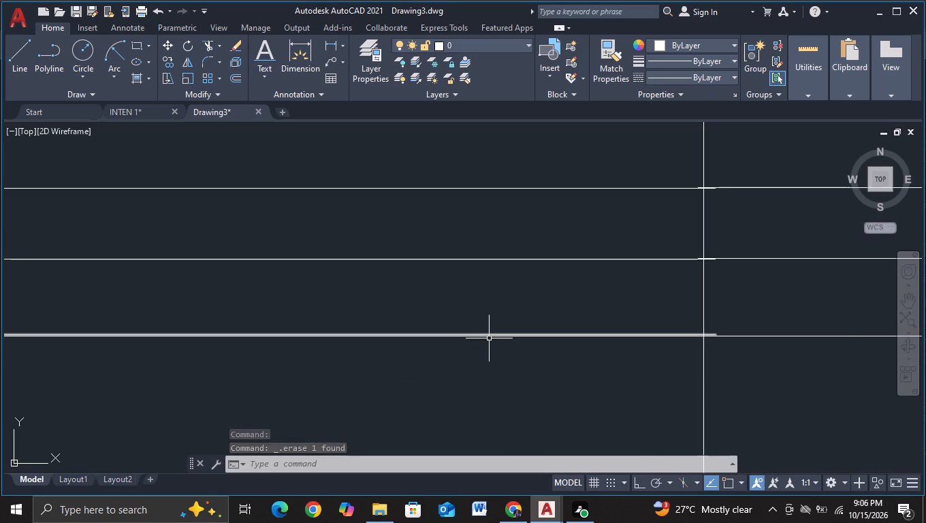
scroll(489, 338, up, 2)
click(495, 330)
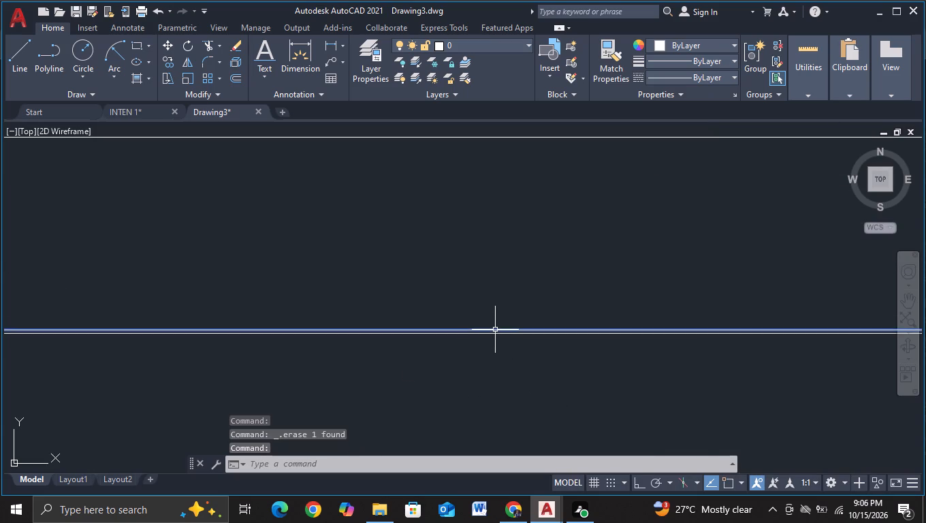
scroll(495, 330, up, 1)
key(Delete)
scroll(371, 431, down, 2)
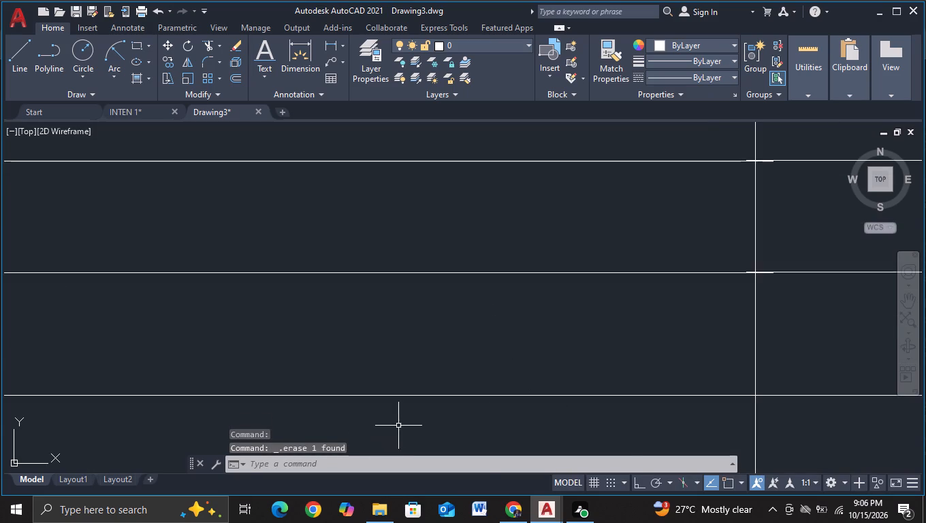
Trim the louvre ends that overhang the right vertical edge of the right pair's lower louvre block.
scroll(400, 424, down, 3)
scroll(575, 419, down, 2)
middle_drag(598, 434, 413, 439)
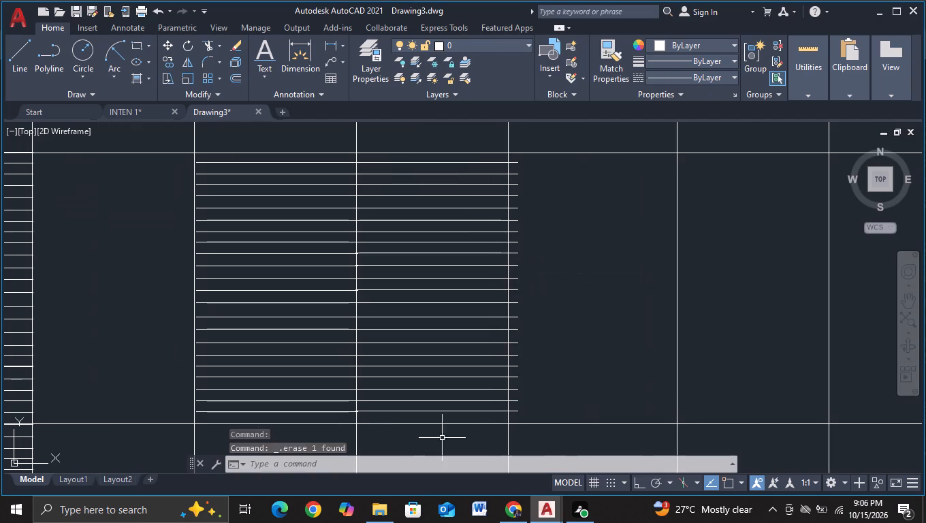
key(Escape)
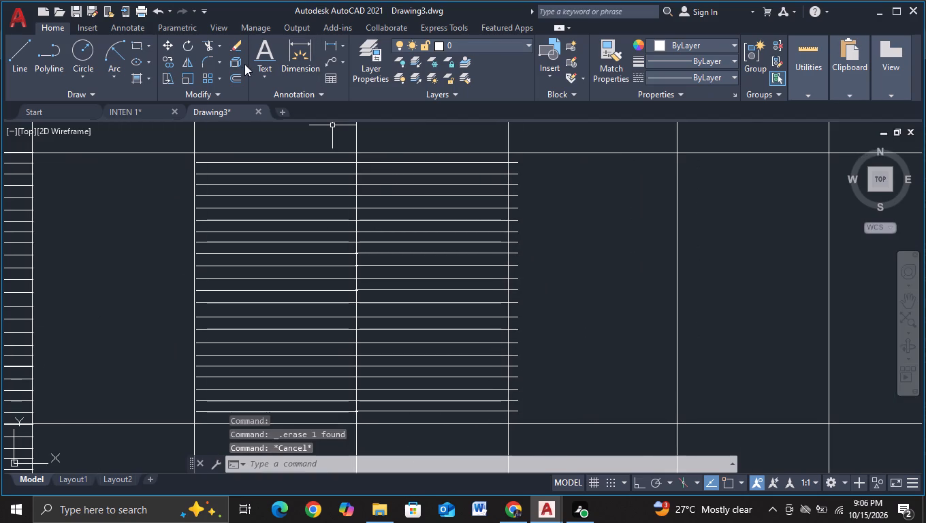
click(208, 46)
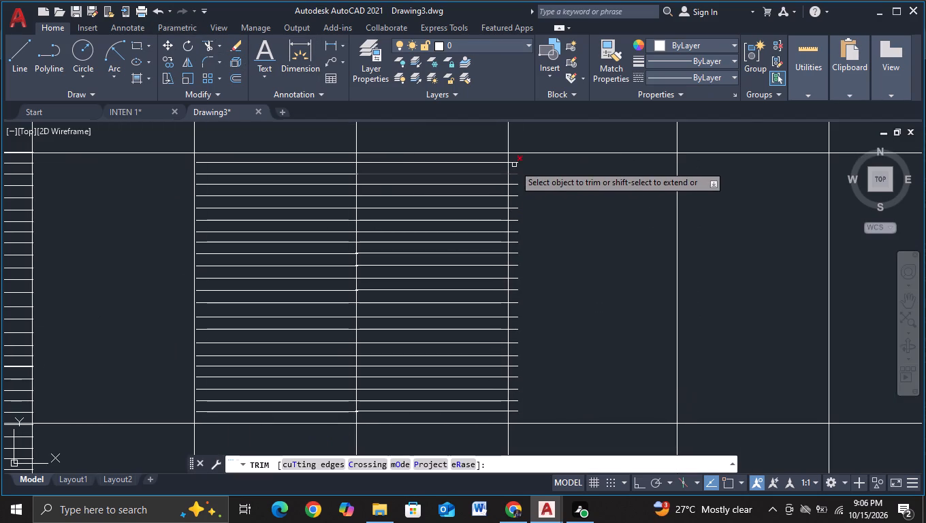
click(513, 159)
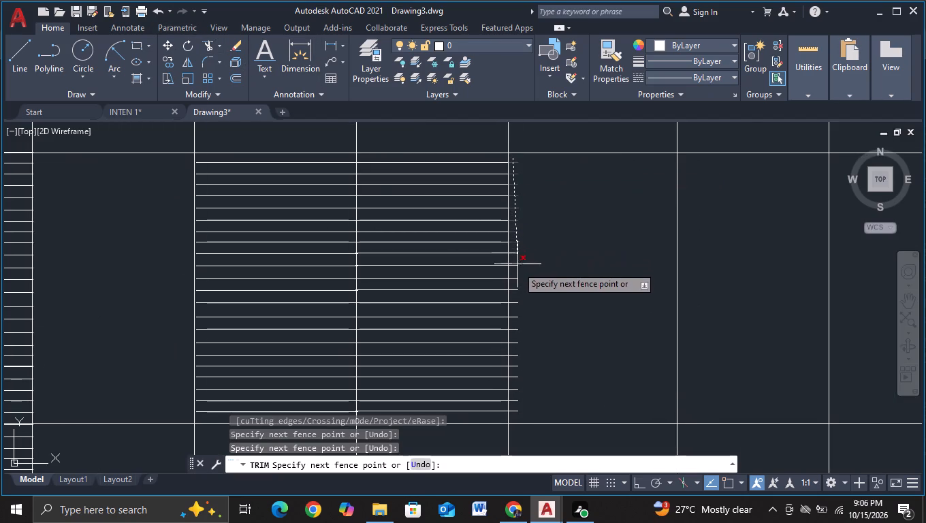
click(515, 417)
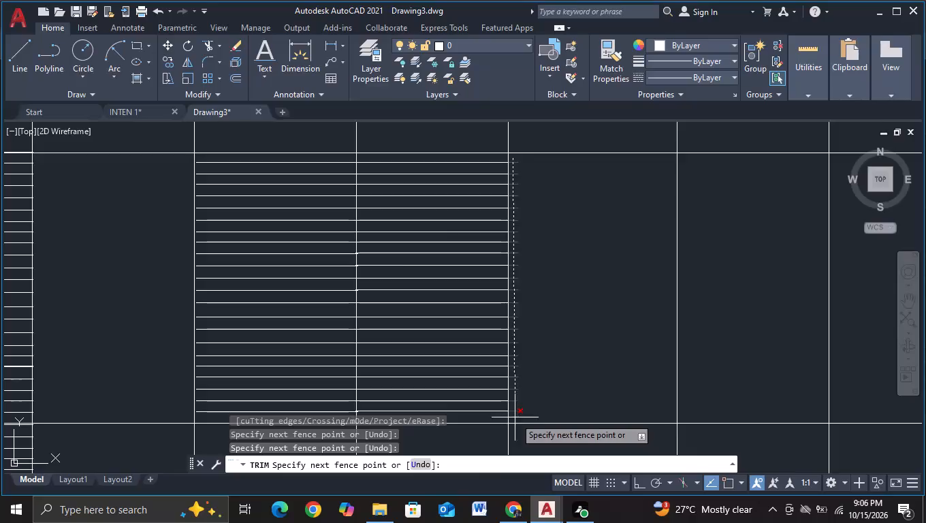
Trim away the left louvre pair's louvres in the bottom strip below the lower grid line, across both bays.
scroll(554, 385, down, 2)
middle_drag(548, 353, 549, 288)
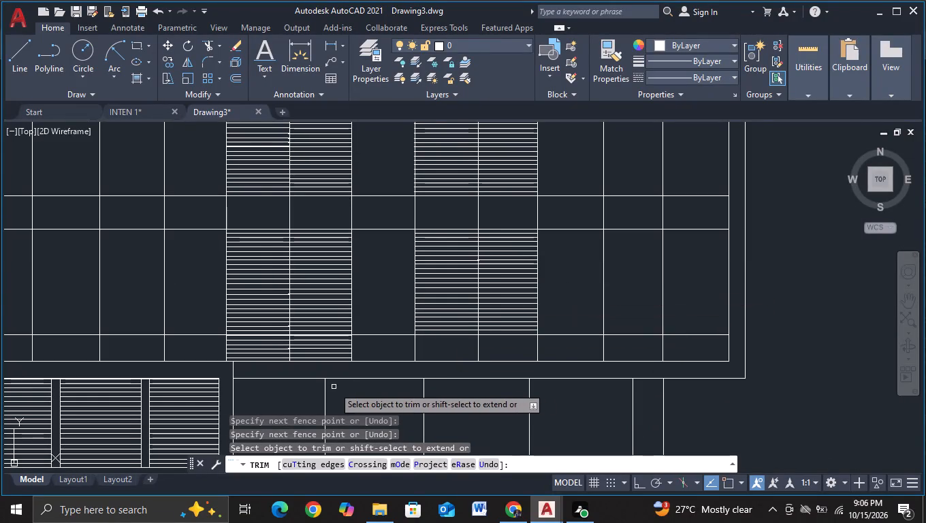
scroll(334, 387, up, 2)
drag(301, 266, 301, 308)
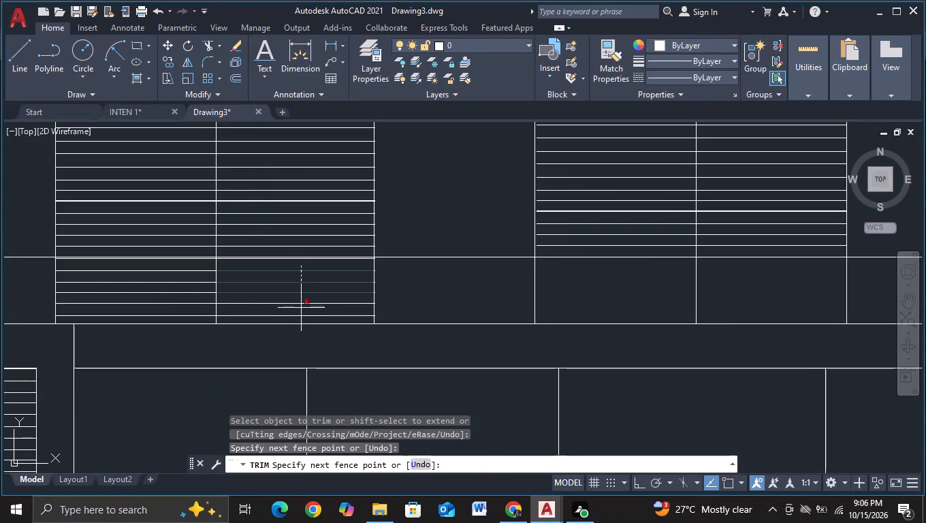
drag(301, 308, 301, 321)
drag(177, 265, 174, 296)
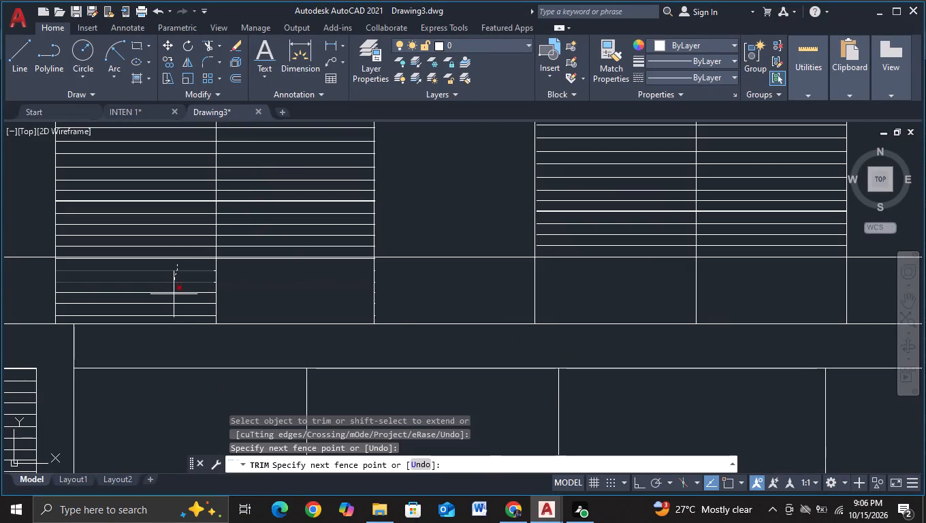
drag(174, 296, 173, 320)
Trim off the short louvre stubs left on the left pair's middle vertical line in the bottom strip.
scroll(193, 301, up, 2)
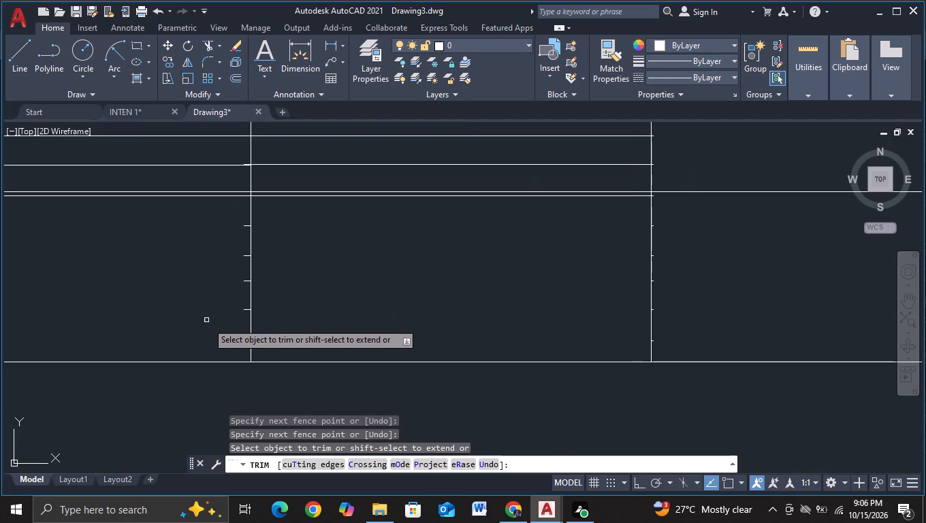
click(244, 342)
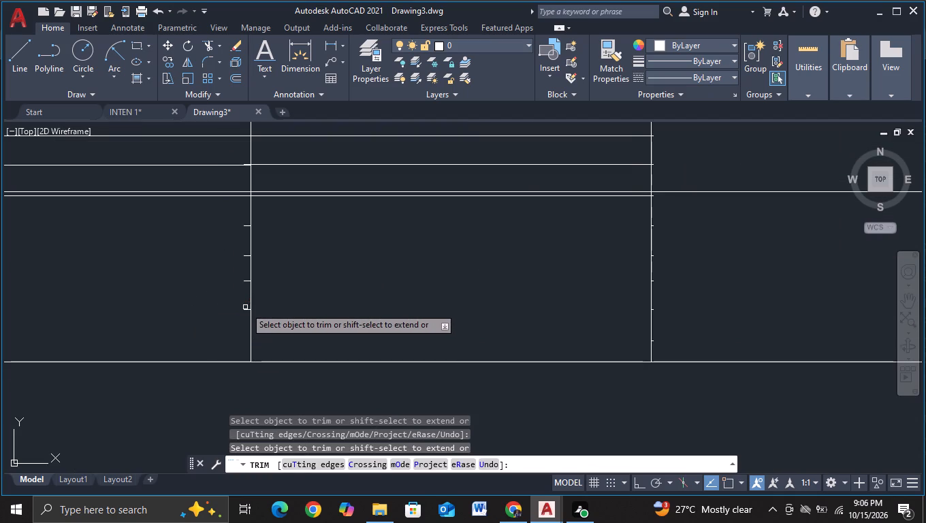
click(246, 208)
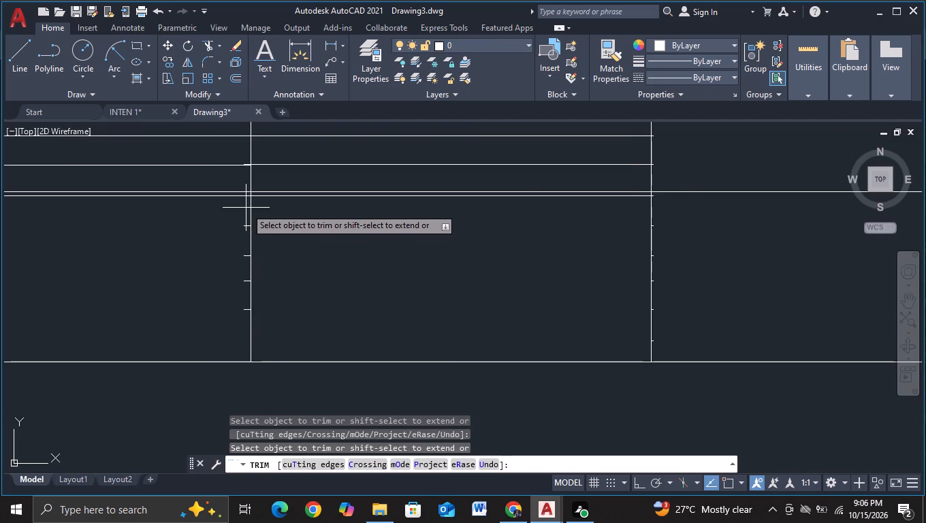
click(246, 315)
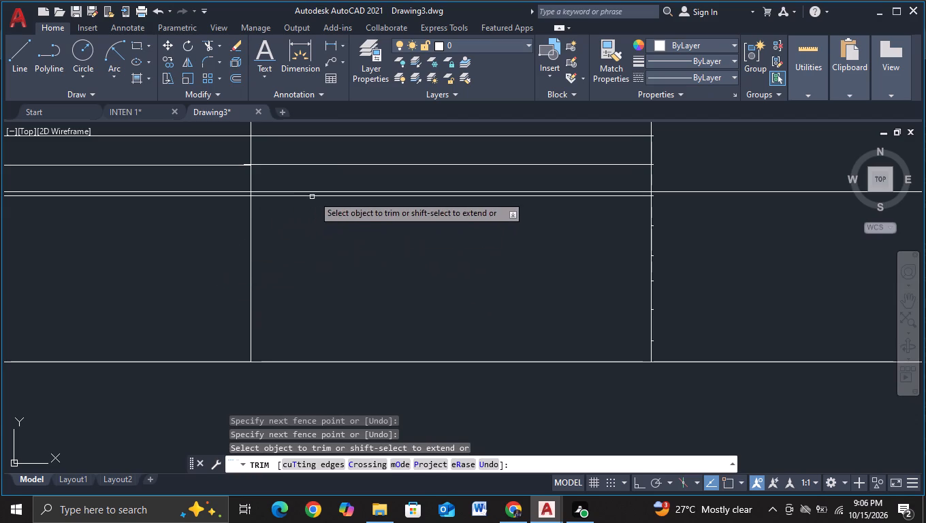
Trim away the lower grid line's segments across both bays of the left pair, keeping the louvre just below it.
click(311, 191)
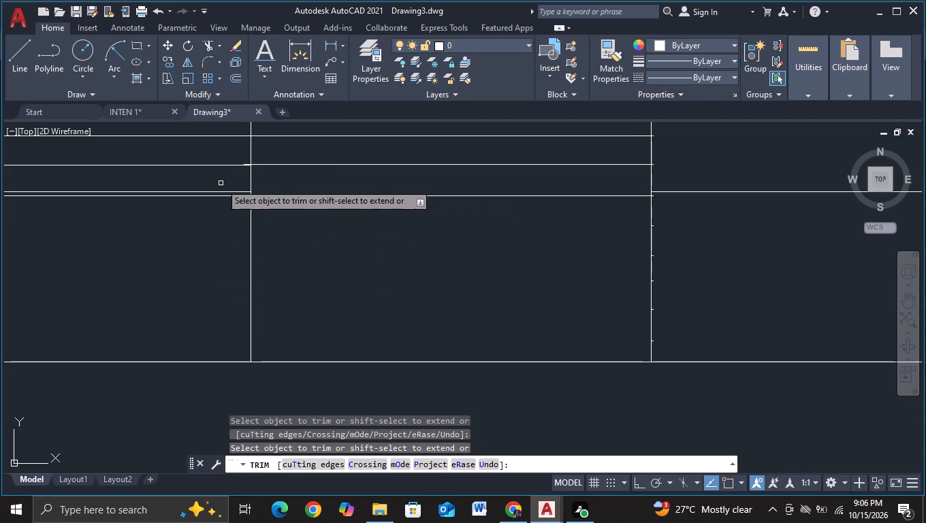
click(217, 193)
Trim off the small louvre stubs projecting past the left pair's right vertical line in the bottom strip.
scroll(266, 193, down, 2)
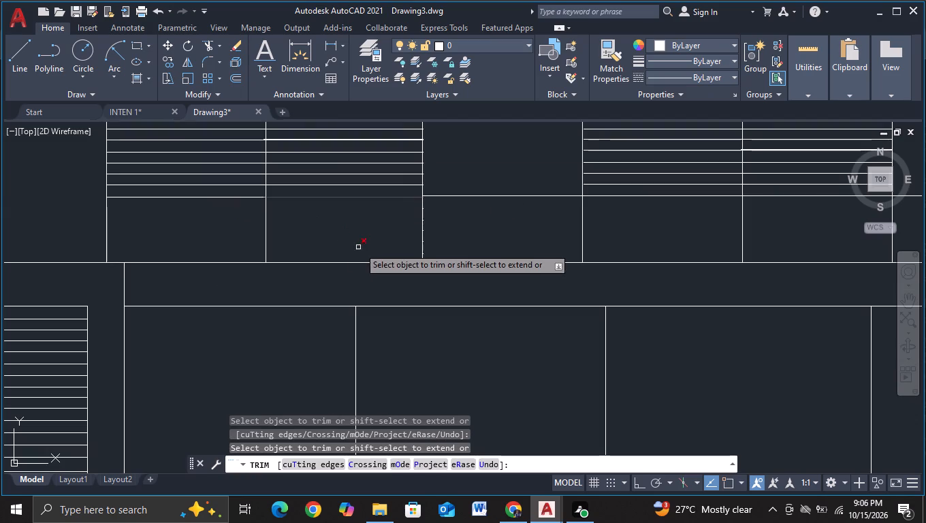
scroll(430, 241, up, 4)
scroll(389, 294, up, 1)
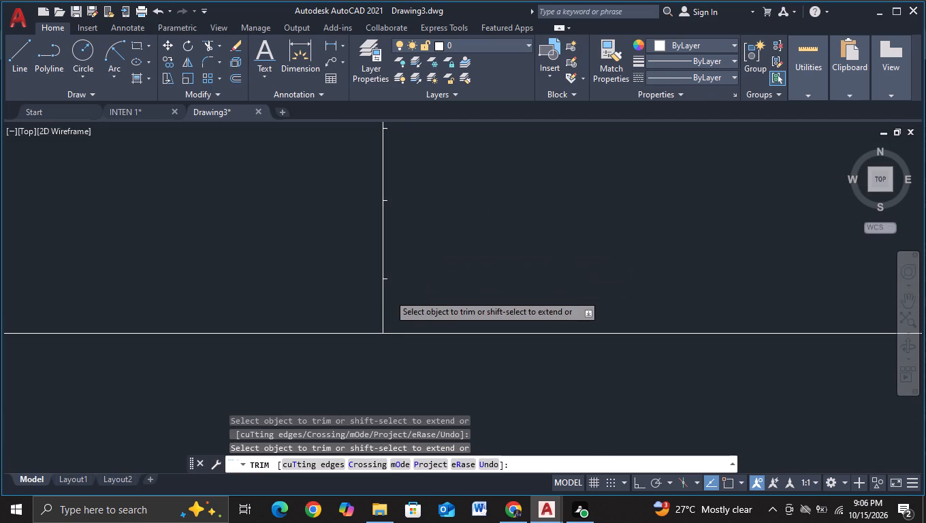
scroll(389, 294, up, 2)
drag(366, 208, 367, 257)
scroll(367, 257, down, 3)
middle_drag(393, 235, 411, 334)
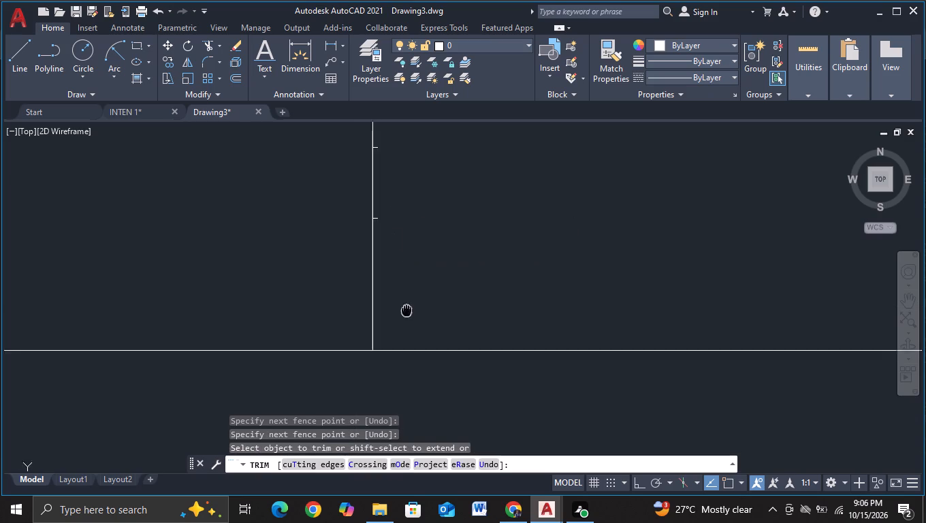
middle_drag(411, 334, 413, 347)
scroll(385, 256, up, 3)
drag(386, 305, 389, 319)
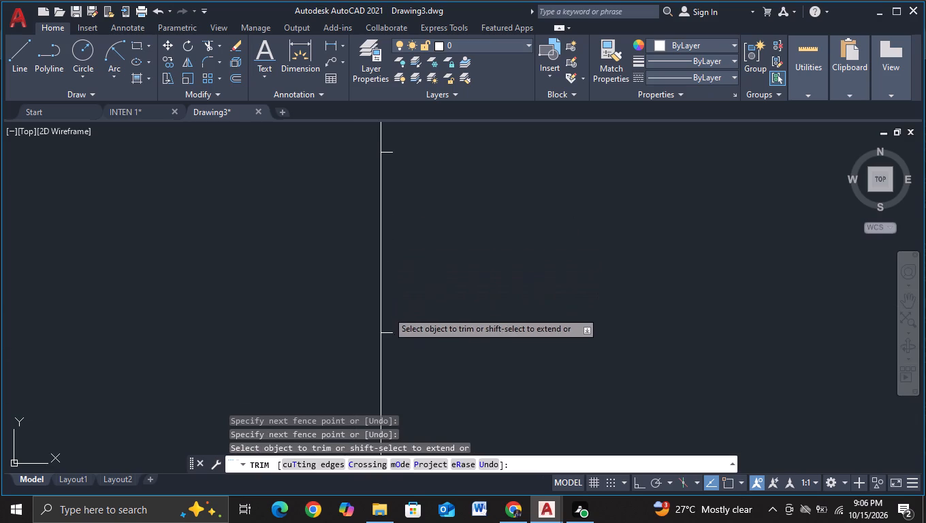
drag(389, 319, 390, 349)
click(386, 154)
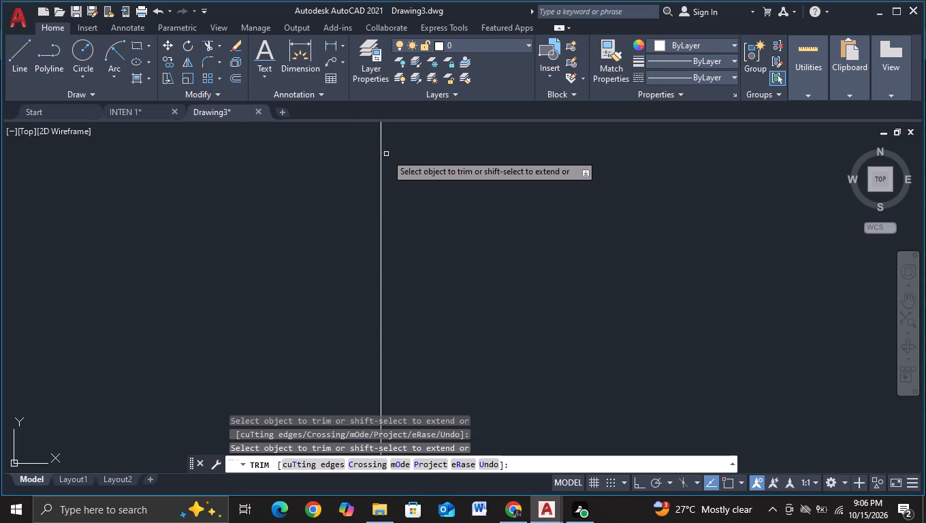
middle_drag(394, 151, 464, 421)
click(456, 259)
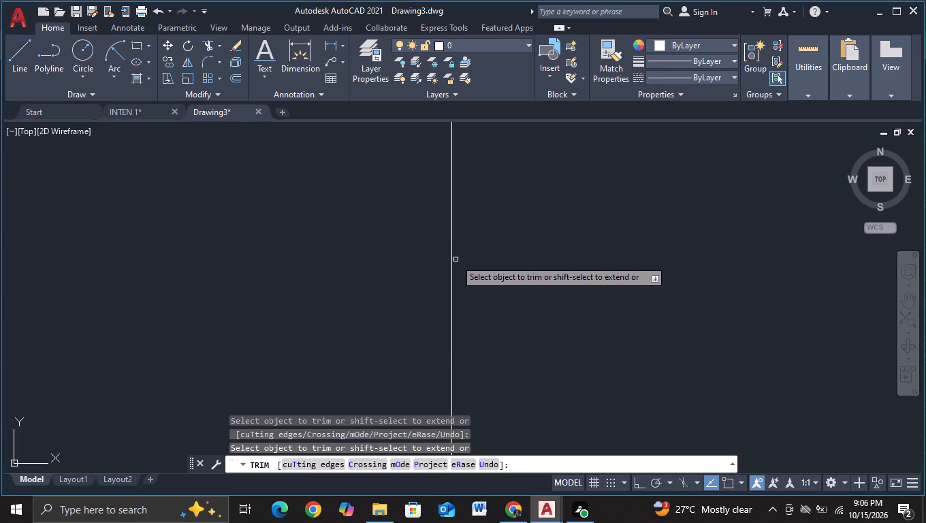
scroll(508, 260, down, 3)
scroll(508, 238, up, 2)
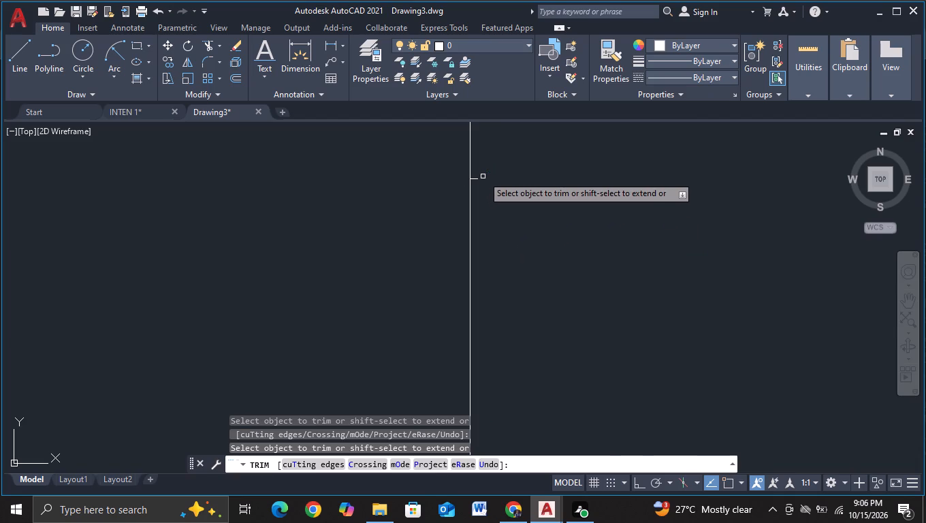
click(475, 180)
scroll(547, 185, down, 3)
key(Escape)
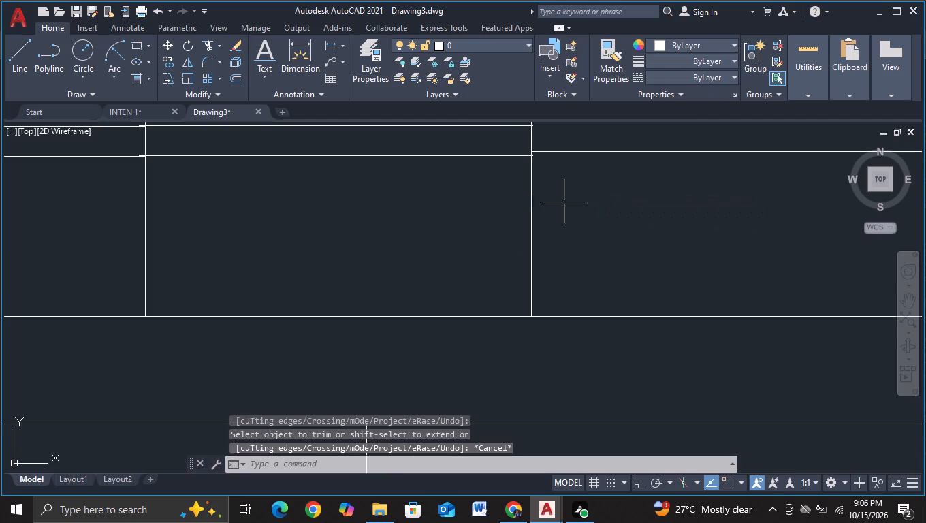
Trim both louvre pairs' middle vertical lines out of the strip between the two louvre bands and the bottom strip.
scroll(578, 213, down, 2)
middle_drag(621, 225, 458, 281)
scroll(497, 274, down, 2)
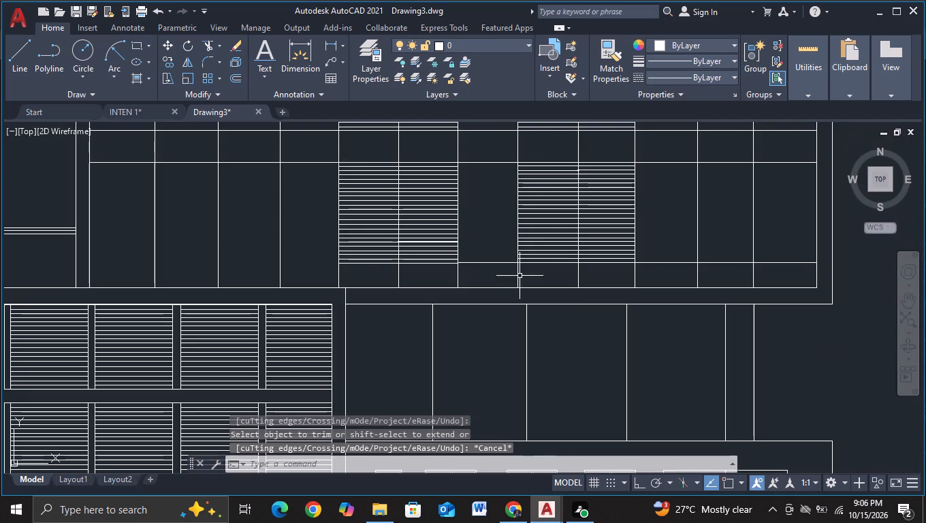
scroll(573, 271, down, 2)
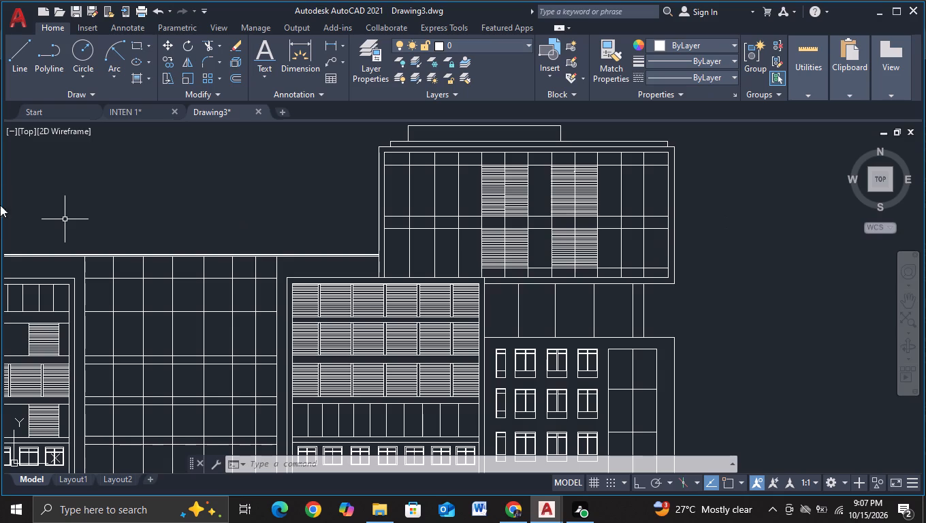
click(207, 45)
scroll(497, 228, up, 2)
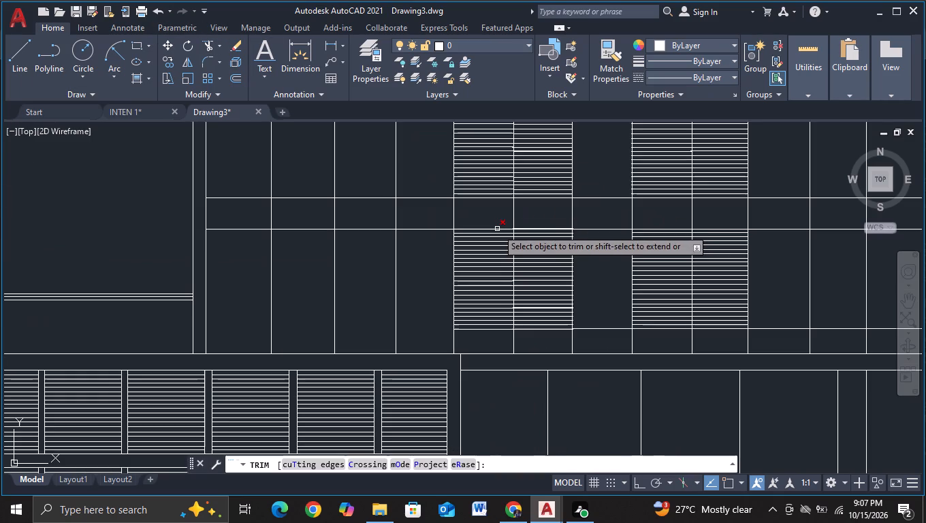
drag(501, 216, 531, 212)
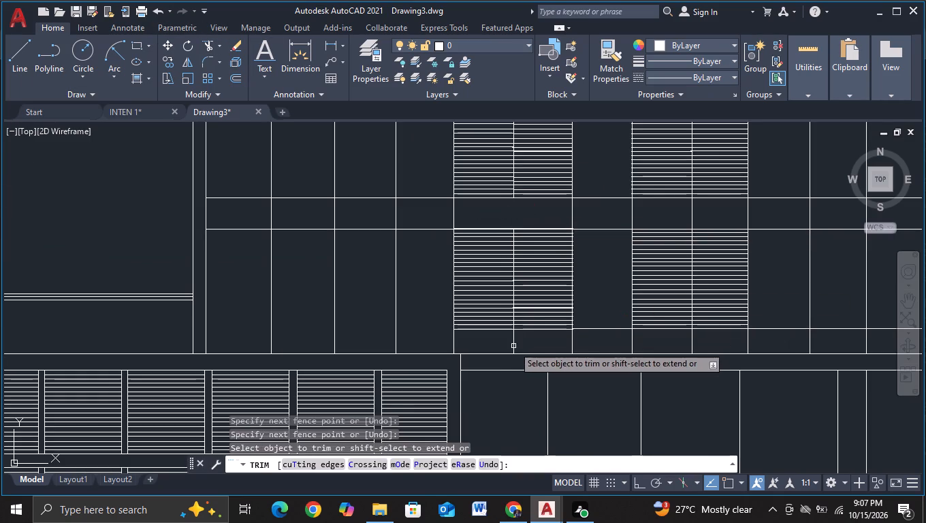
drag(500, 346, 534, 338)
drag(673, 214, 696, 211)
drag(674, 338, 709, 336)
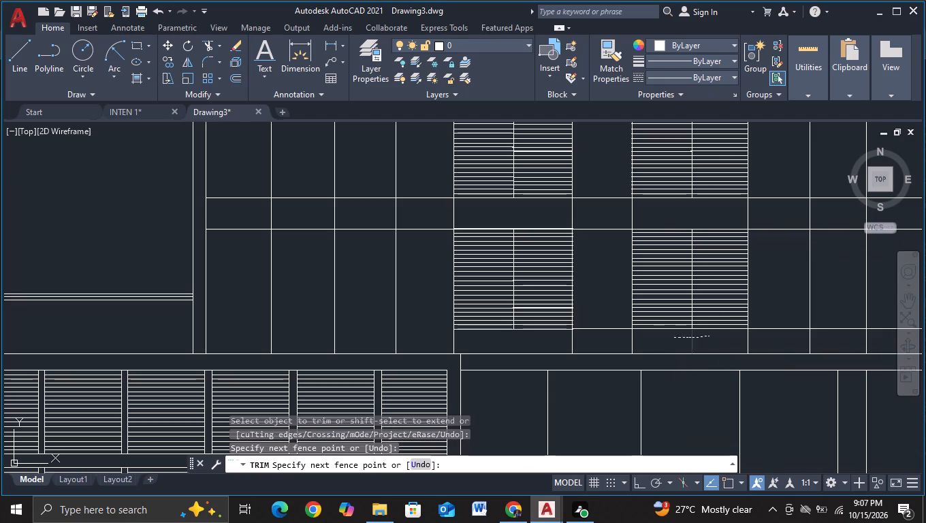
Trim both louvre pairs' middle vertical lines out of the top strip above the upper louvre band.
scroll(705, 336, down, 2)
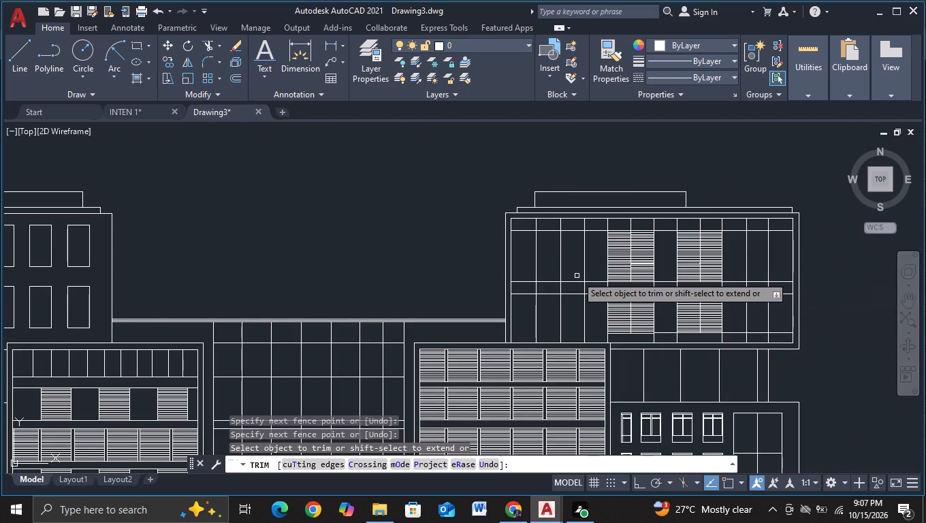
scroll(609, 252, up, 1)
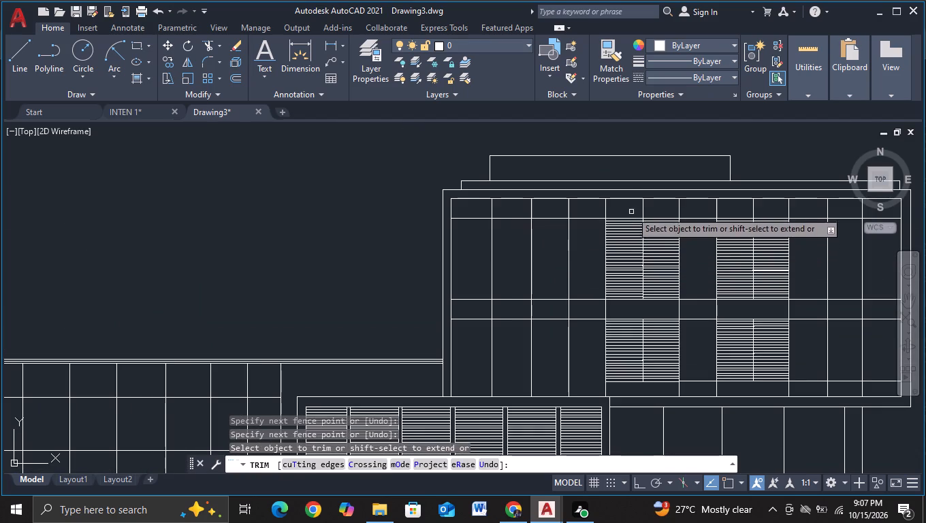
drag(631, 210, 658, 210)
drag(740, 212, 748, 210)
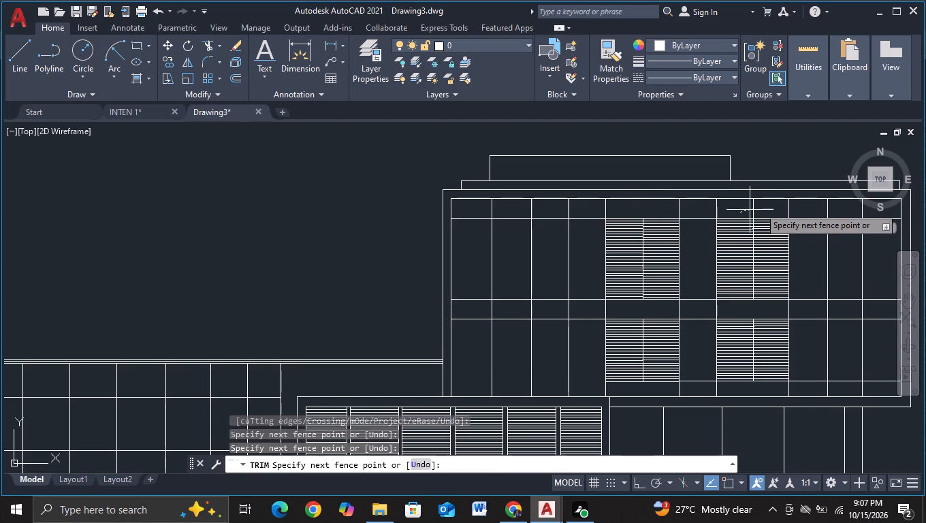
click(772, 210)
scroll(780, 294, down, 1)
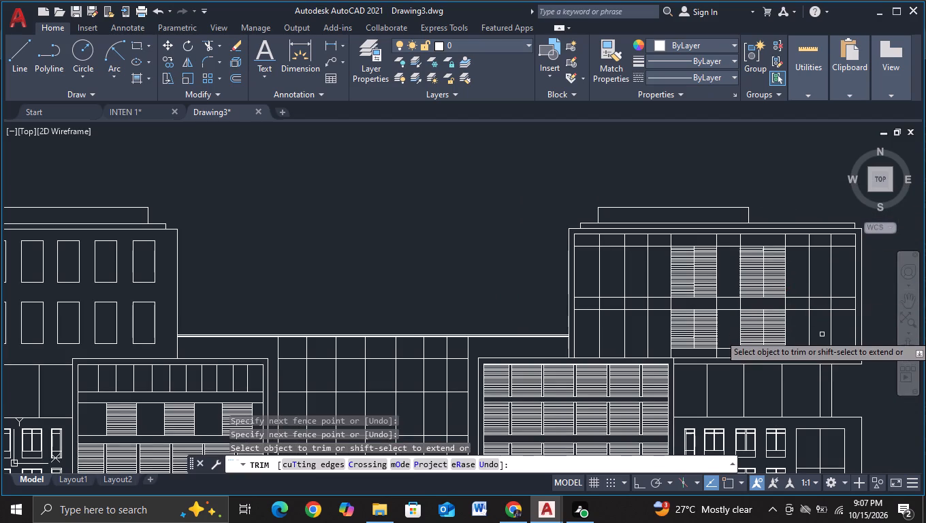
key(Escape)
Extend the ground line outward with a line from the building's lower left corner, using object snap.
middle_drag(416, 264, 335, 217)
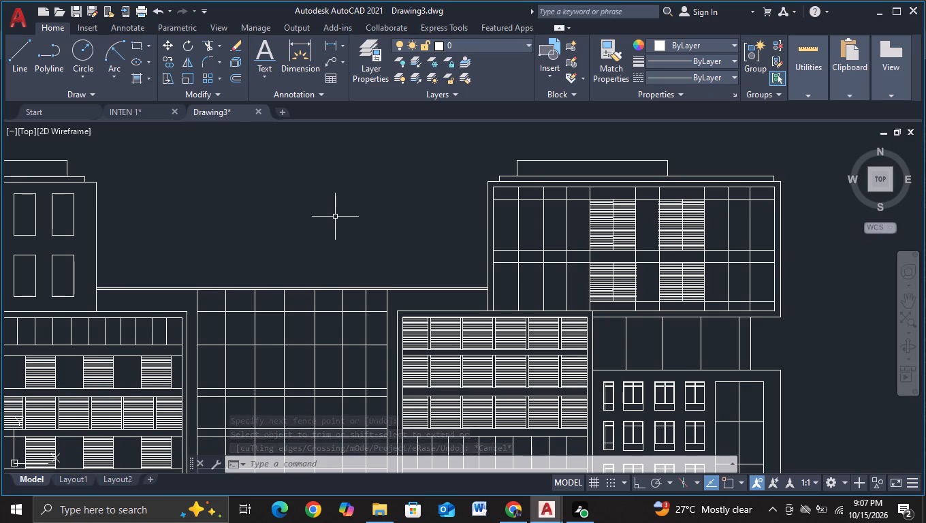
scroll(351, 232, down, 2)
middle_drag(351, 236, 351, 218)
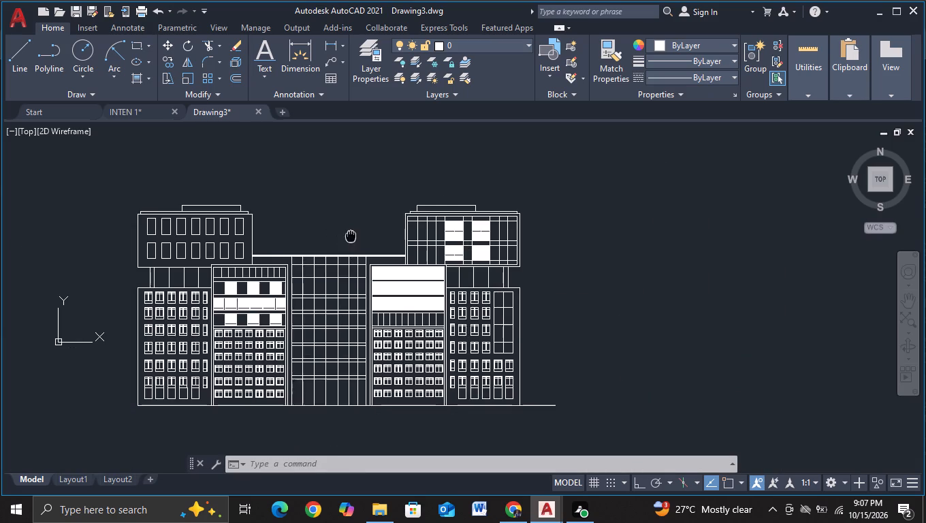
middle_drag(351, 218, 381, 177)
middle_drag(384, 178, 402, 178)
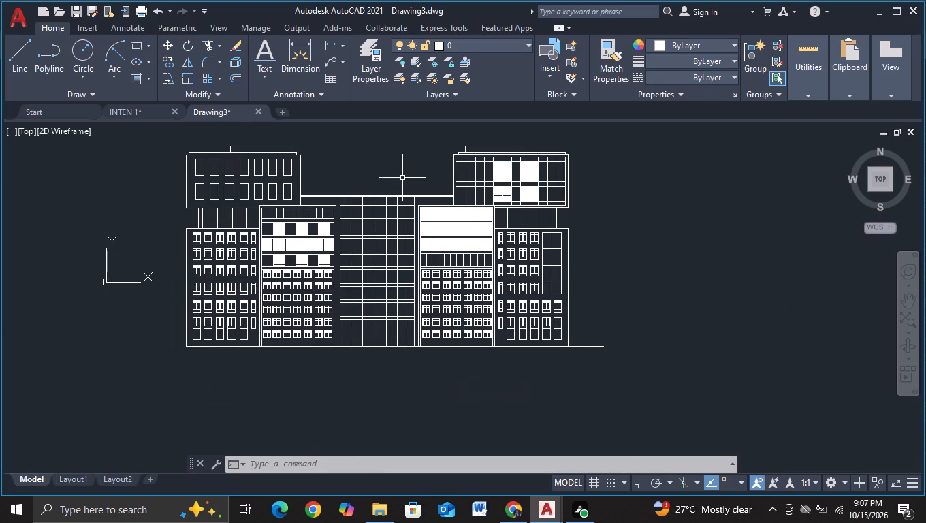
click(15, 70)
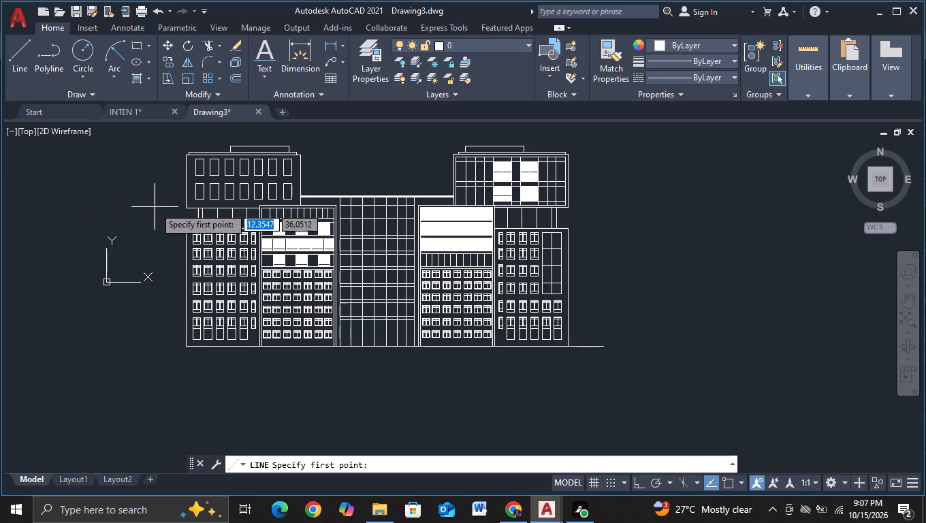
scroll(159, 208, up, 1)
middle_drag(177, 309, 172, 255)
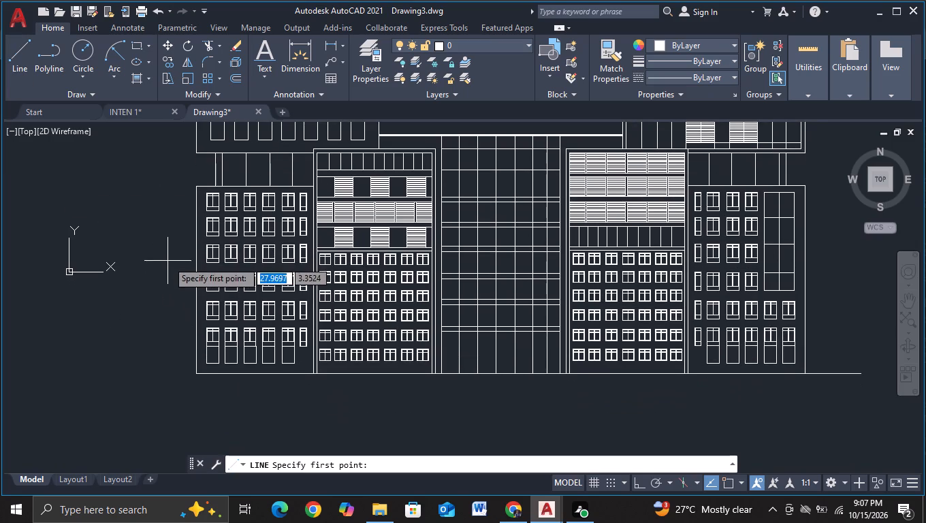
key(F3)
click(195, 374)
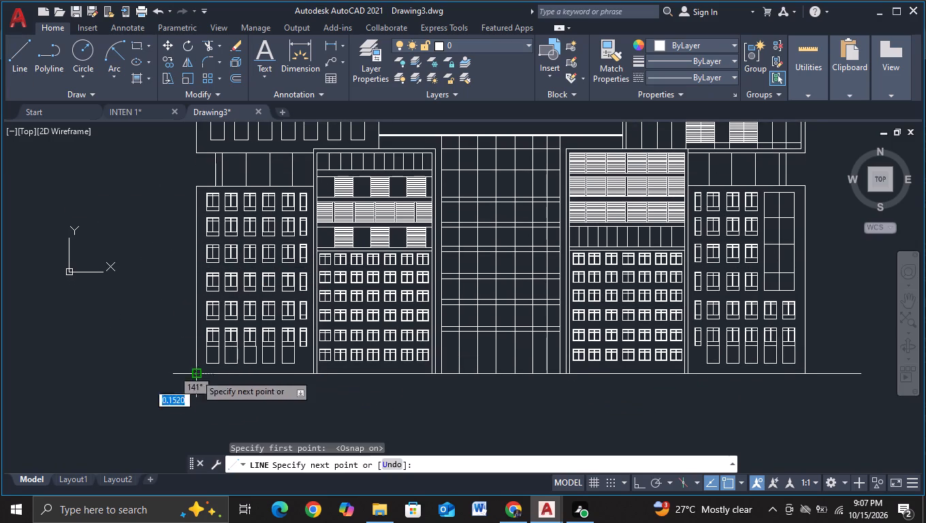
click(115, 380)
key(Escape)
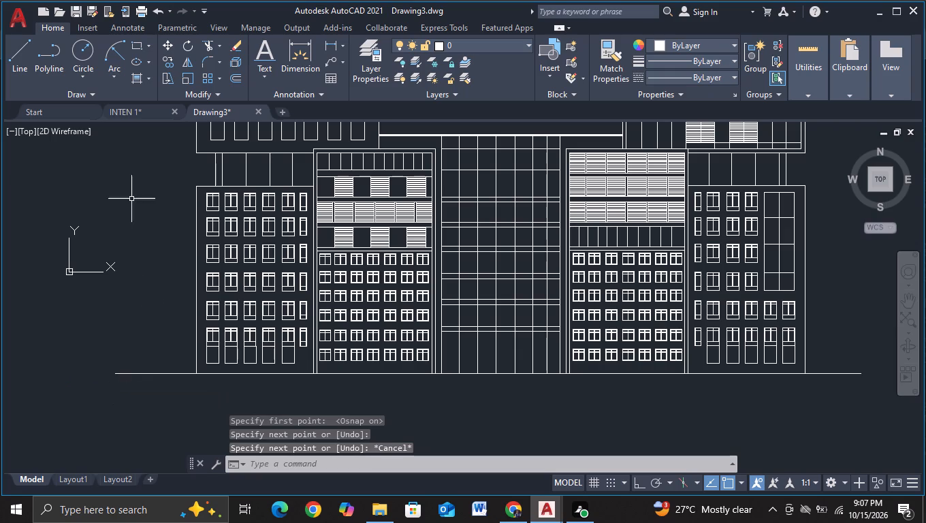
With ortho on, draw a three-sided outline about 5.1 high from the second-row leftmost window's corners to beyond the left outer wall.
click(21, 69)
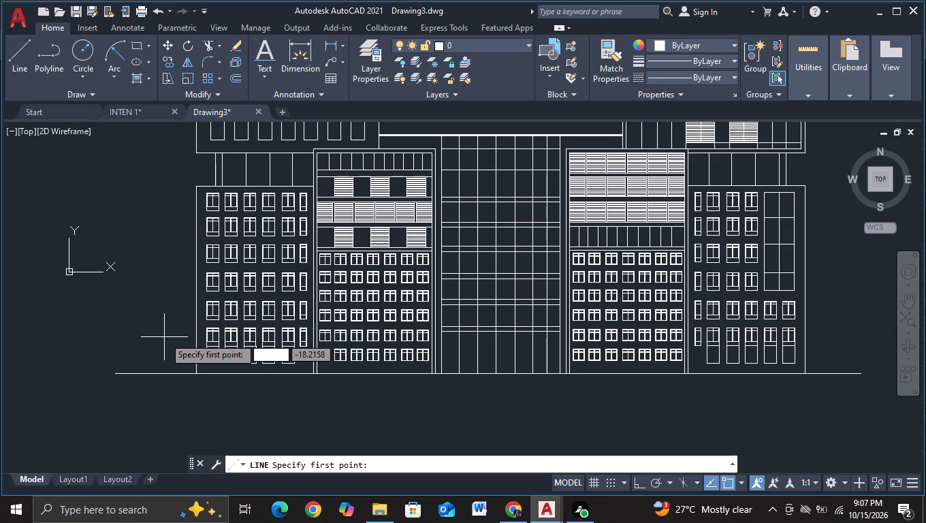
scroll(178, 340, up, 2)
middle_drag(148, 243, 166, 332)
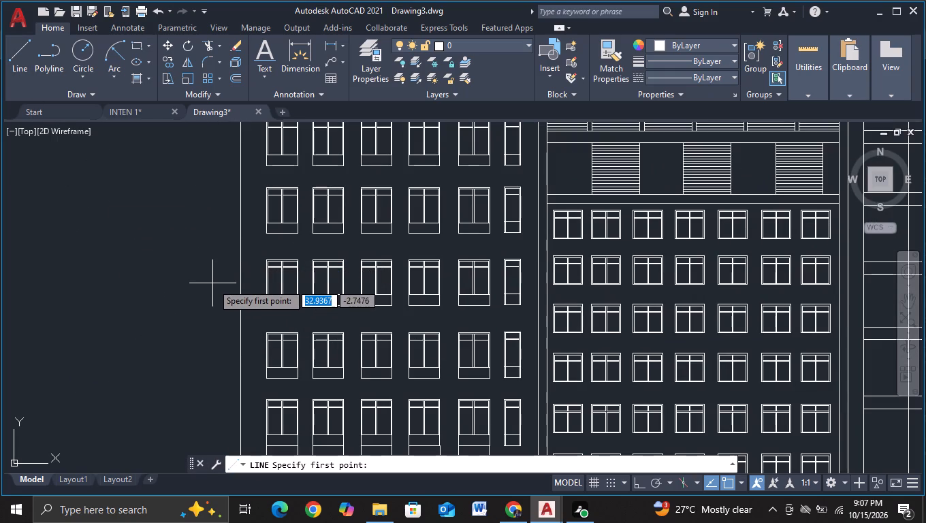
middle_drag(235, 195, 251, 326)
click(282, 251)
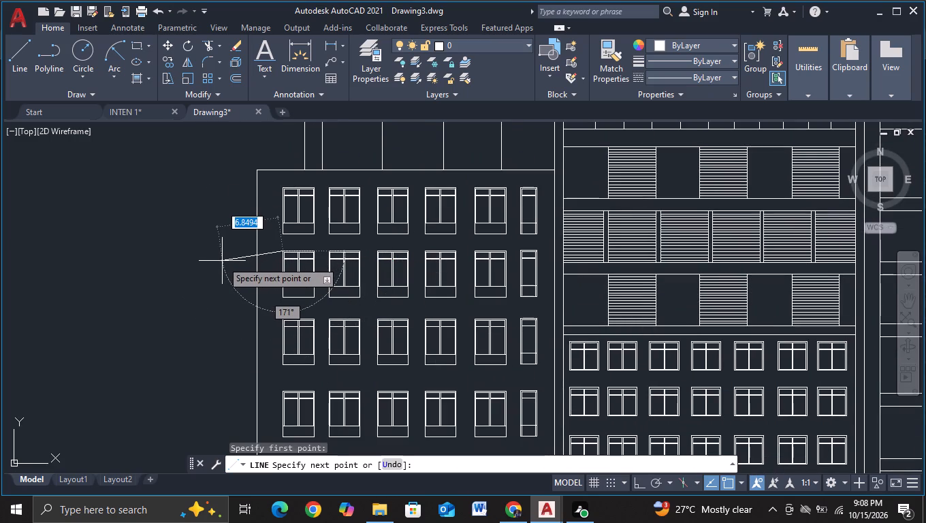
key(F8)
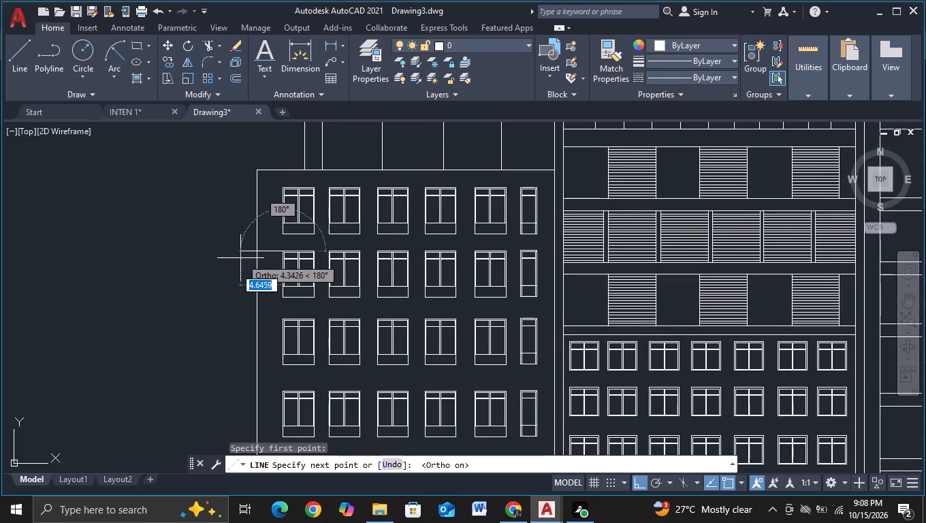
scroll(240, 258, up, 1)
click(240, 258)
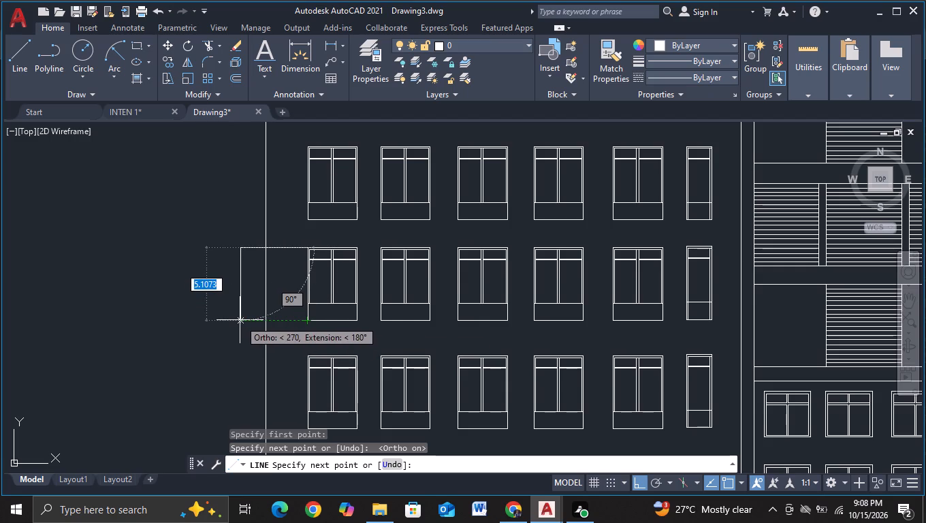
click(240, 320)
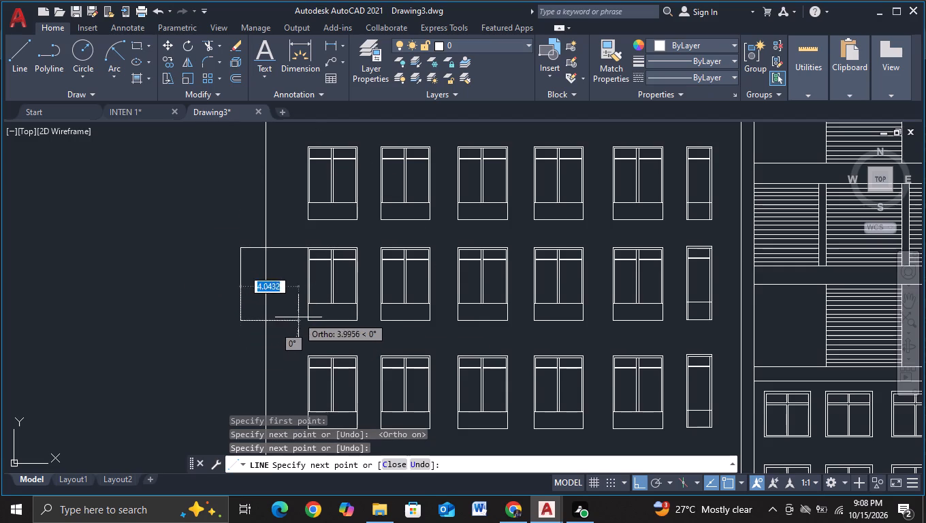
click(306, 320)
key(Escape)
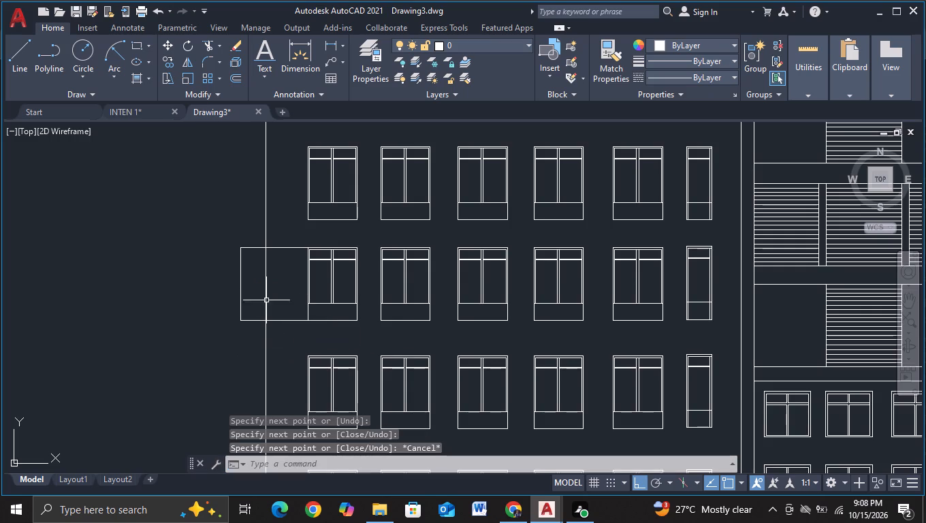
Trim away the outline's two horizontal lines between the left outer wall and the window, keeping the part outside the wall.
click(209, 44)
drag(282, 241, 289, 345)
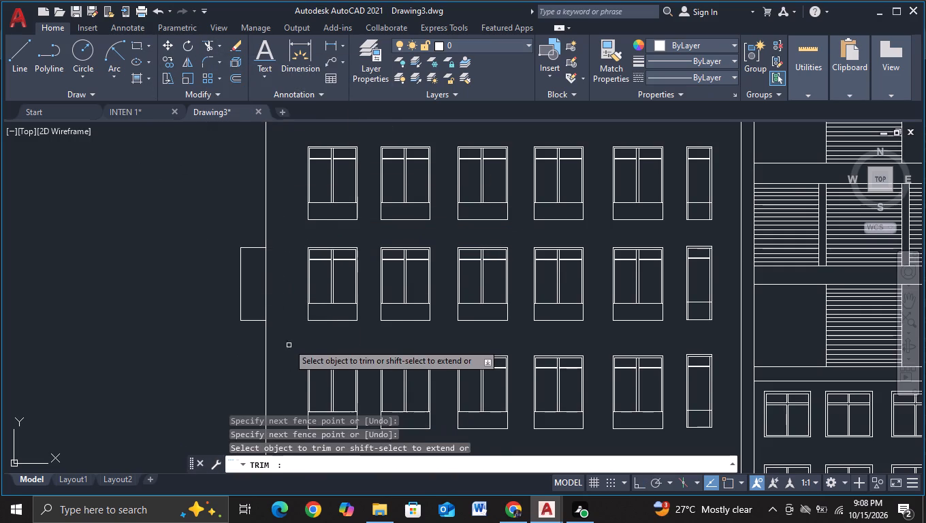
scroll(284, 343, down, 1)
middle_drag(284, 343, 275, 256)
key(Escape)
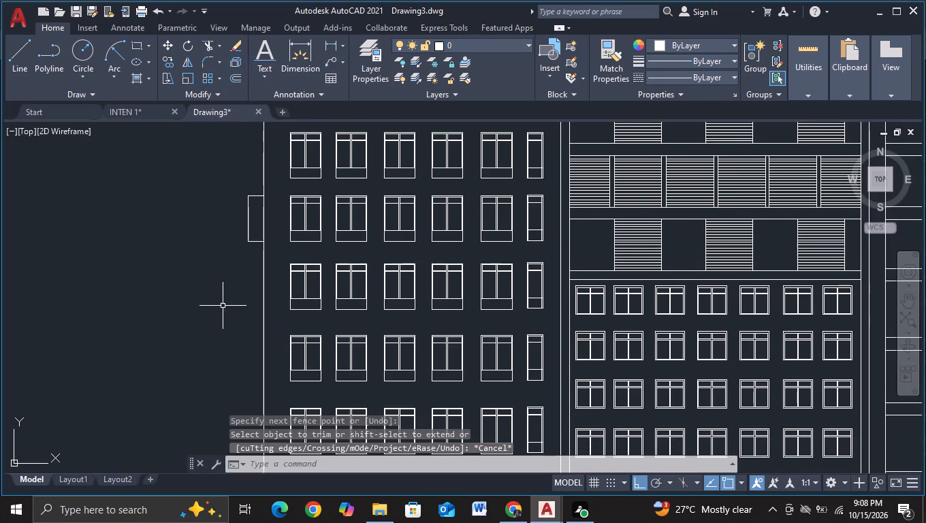
Copy the projecting outline down the left outer wall: once below the ground line and, with object snap off, beside the two lowest window rows.
click(232, 168)
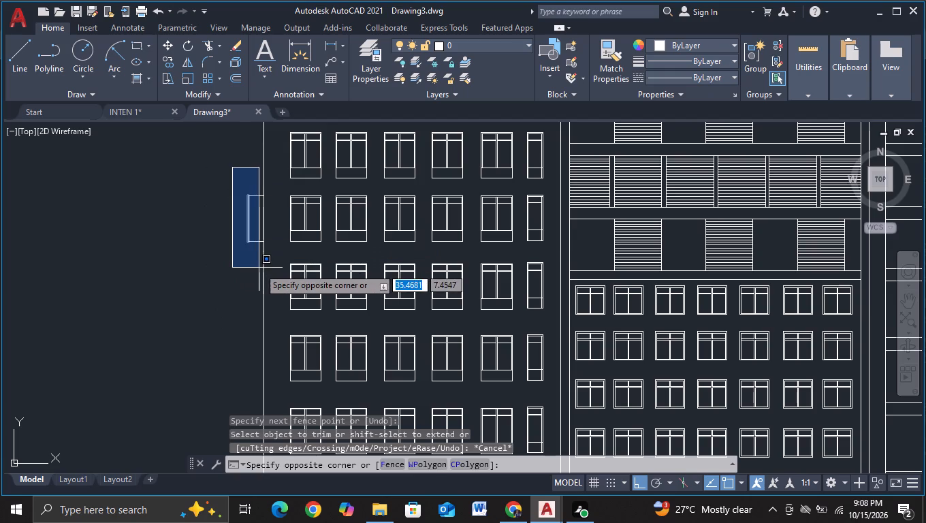
click(269, 267)
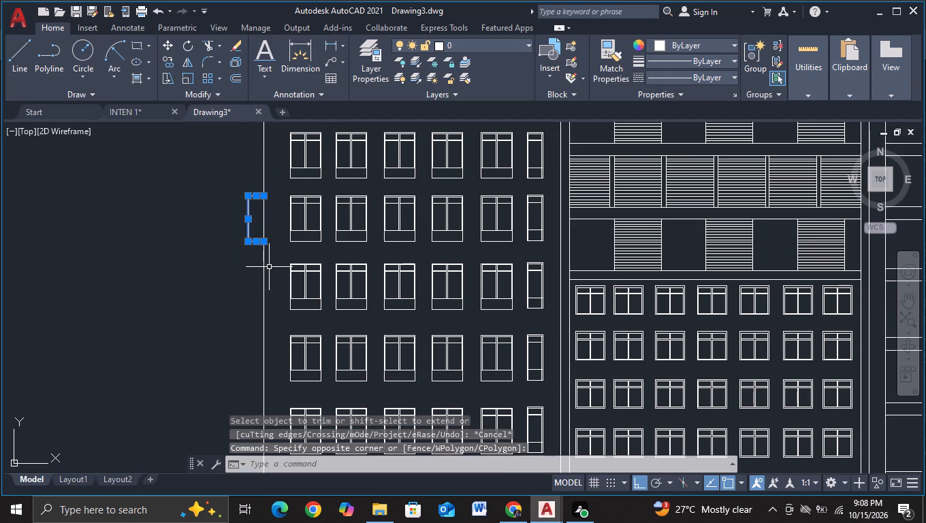
key(c)
click(311, 309)
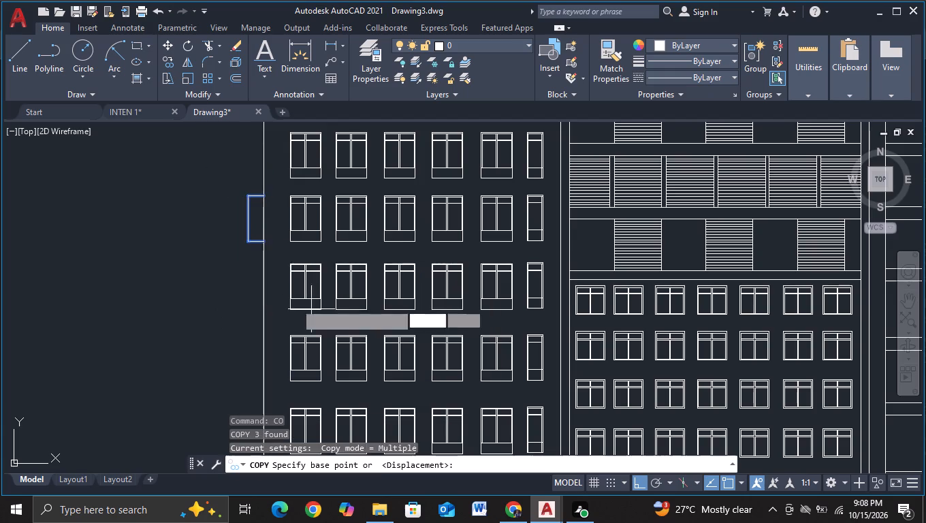
click(259, 223)
middle_drag(249, 326, 240, 287)
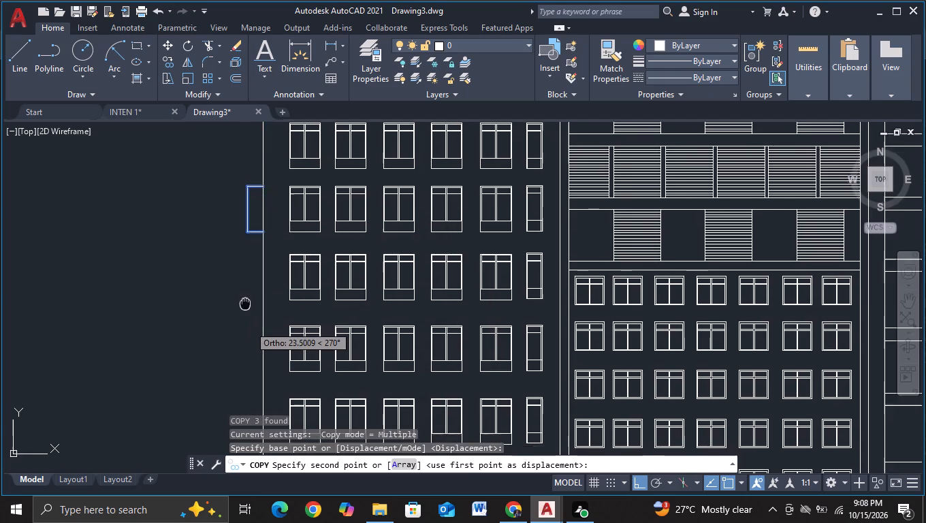
middle_drag(240, 287, 222, 200)
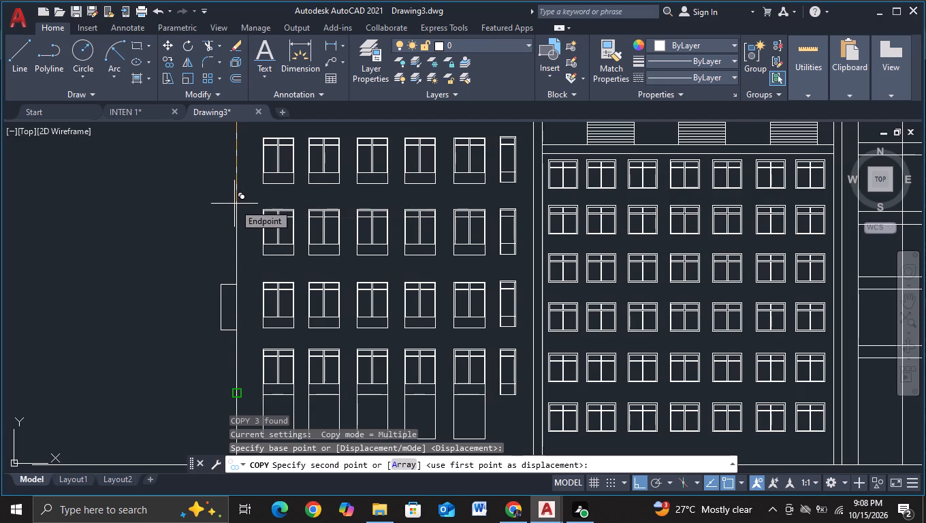
click(234, 204)
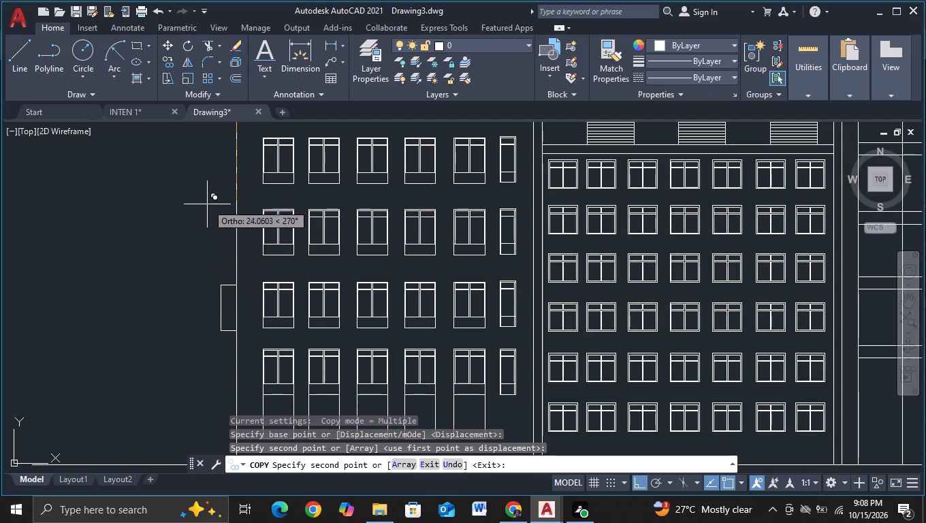
scroll(207, 202, down, 2)
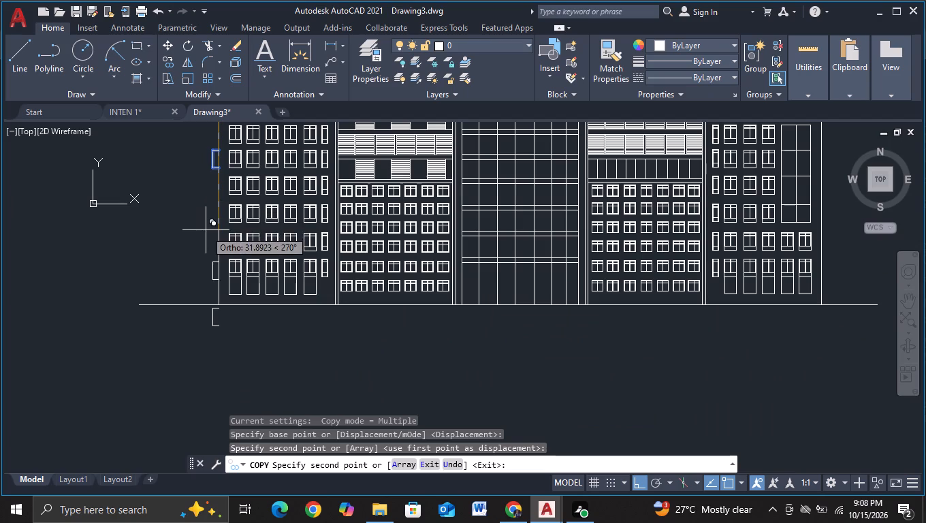
key(F3)
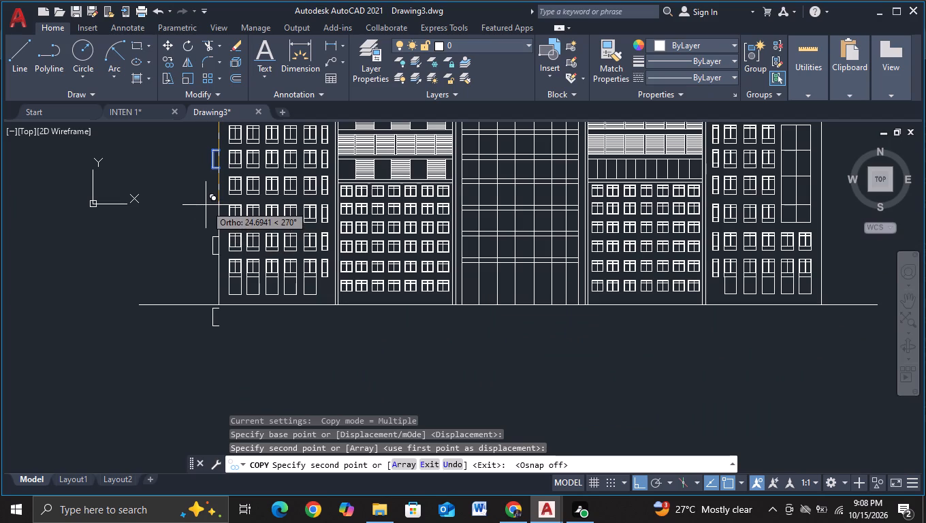
scroll(211, 210, up, 1)
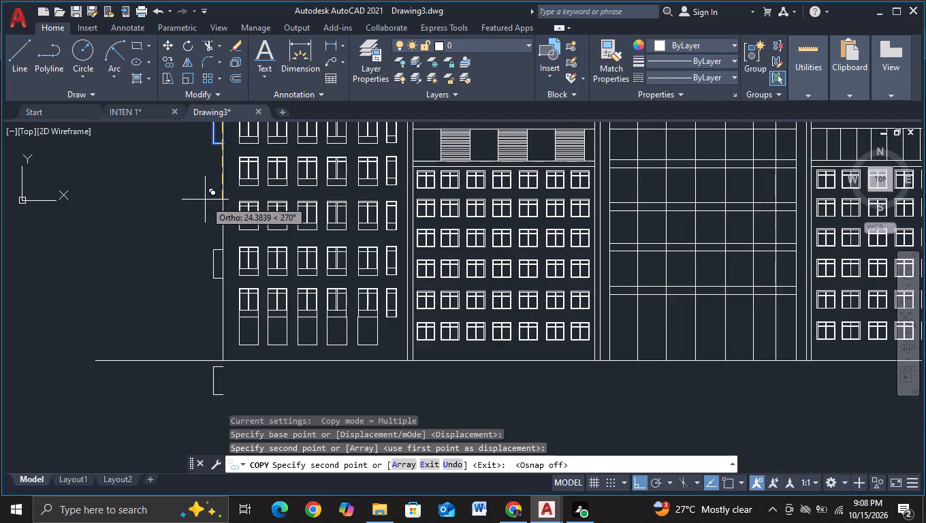
click(208, 197)
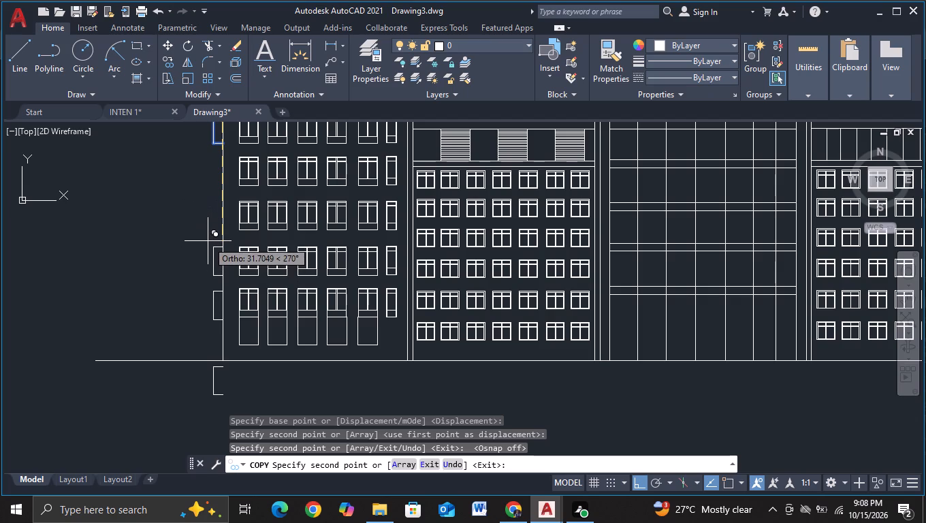
click(210, 234)
key(Escape)
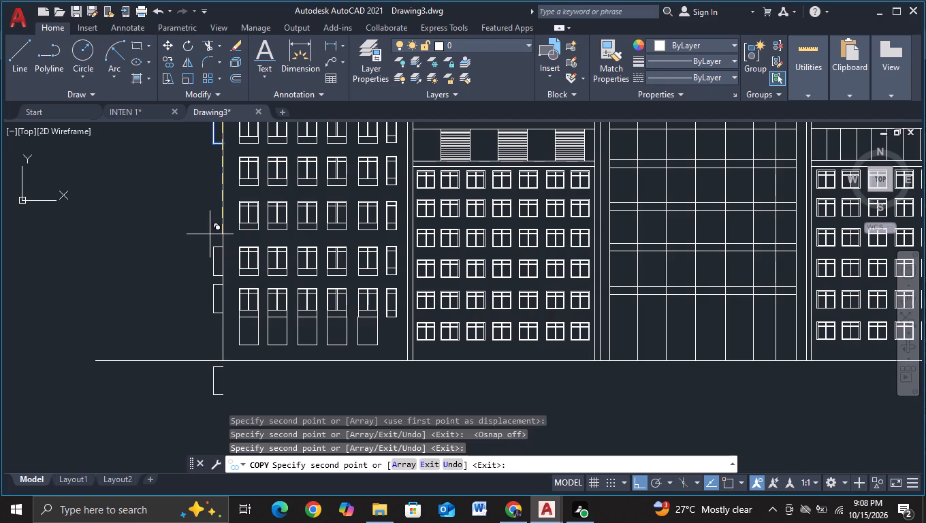
Erase the stray three-line outline copy lying below the ground line.
click(205, 362)
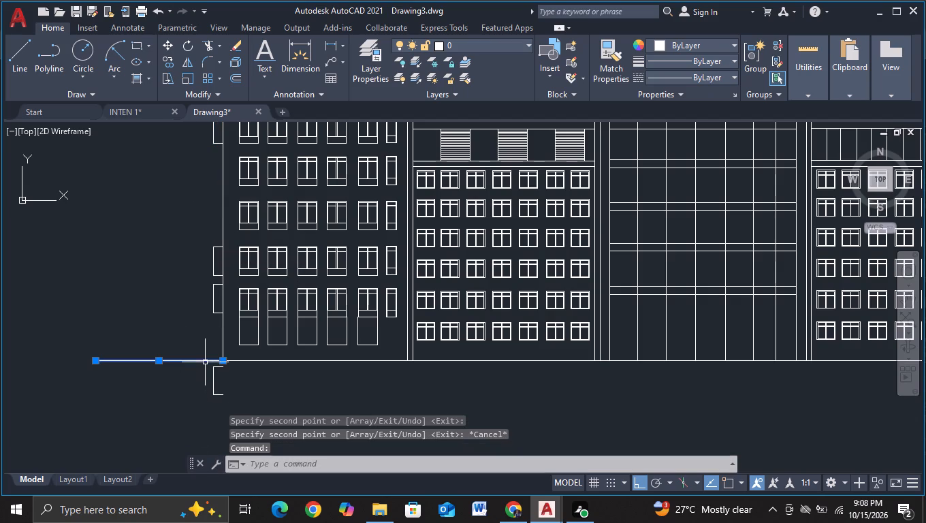
key(Escape)
click(207, 366)
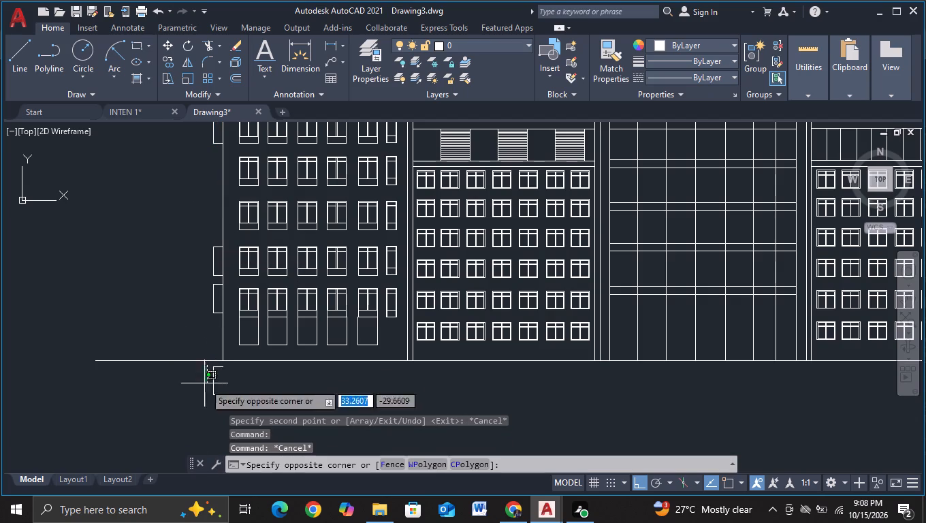
click(236, 413)
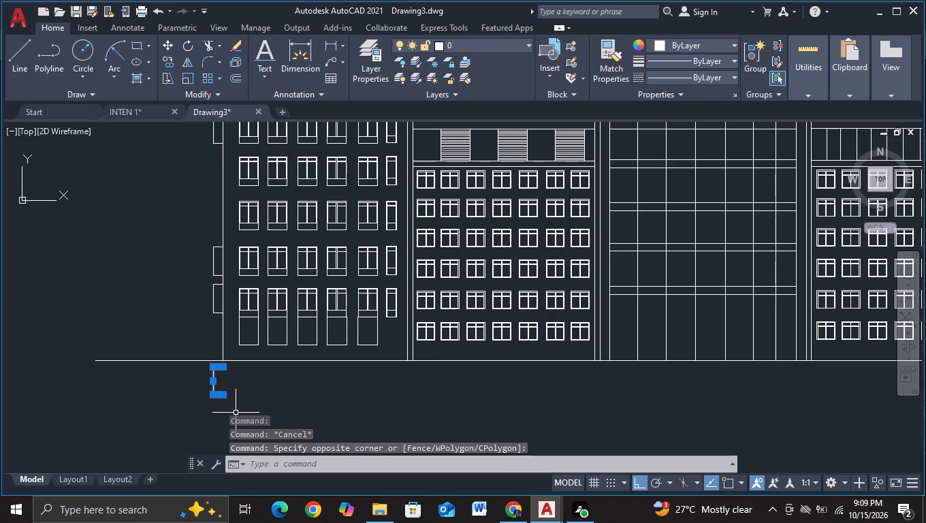
key(Delete)
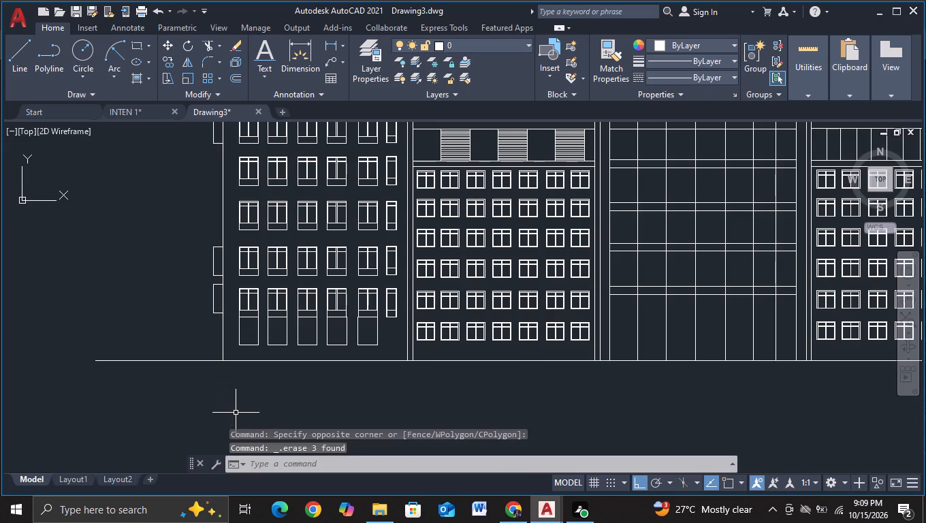
With object snap on, draw a three-sided outline about 5.5 by 7.6 from the right block's tall window dividers to beyond the outer wall.
key(F3)
scroll(197, 411, down, 1)
middle_drag(200, 407, 180, 417)
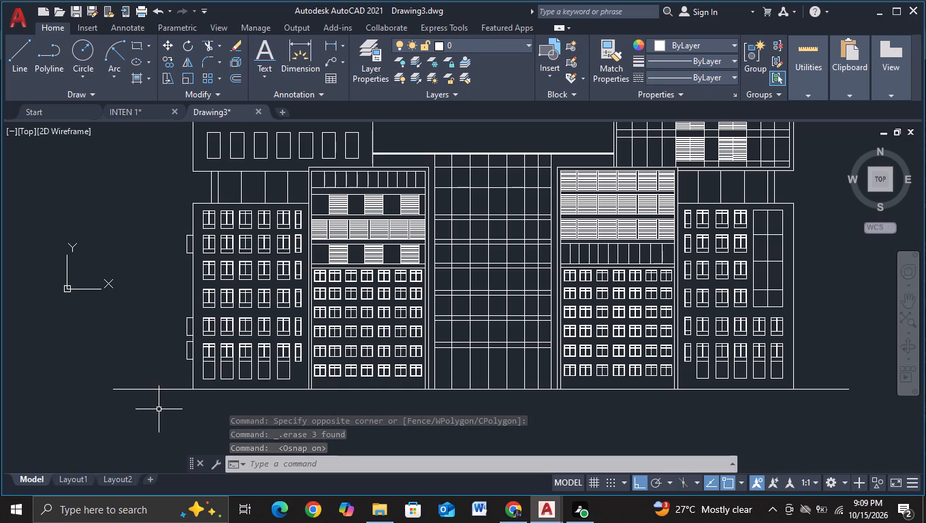
middle_drag(815, 403, 589, 413)
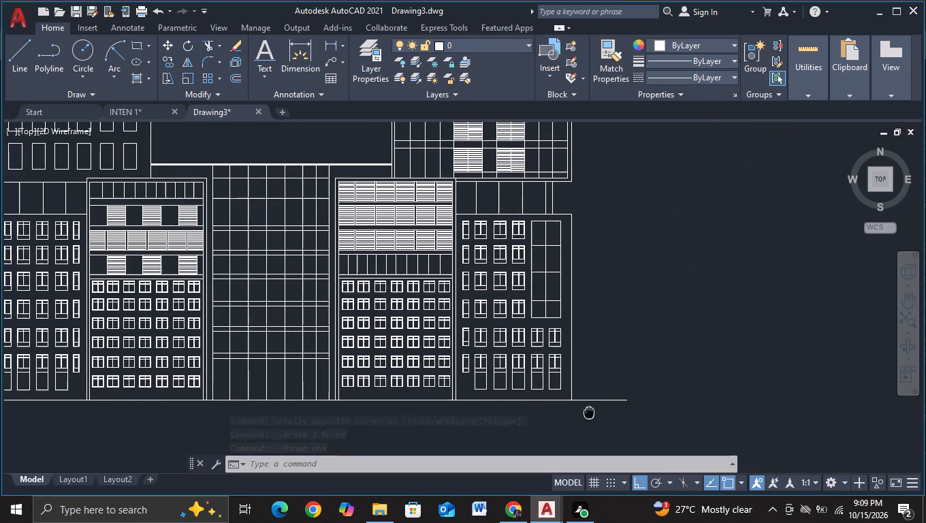
scroll(611, 319, up, 1)
middle_drag(603, 330, 569, 277)
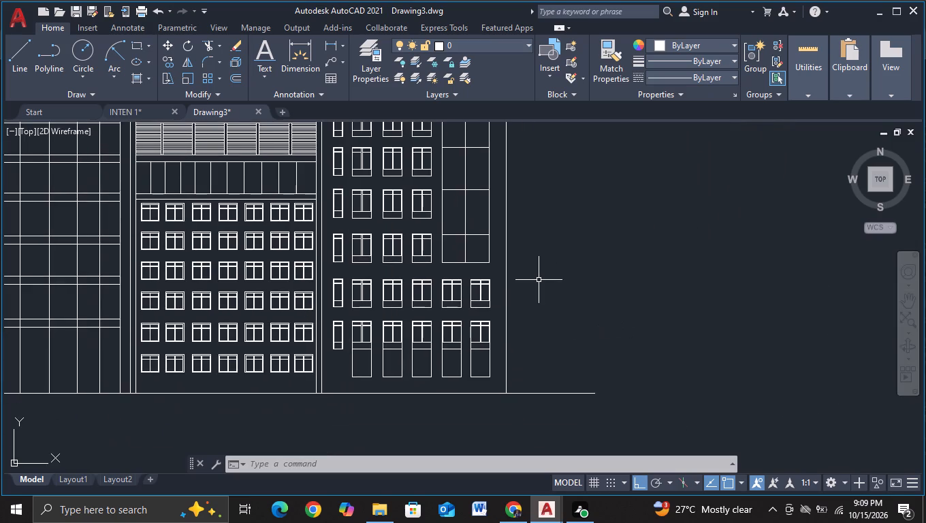
click(16, 63)
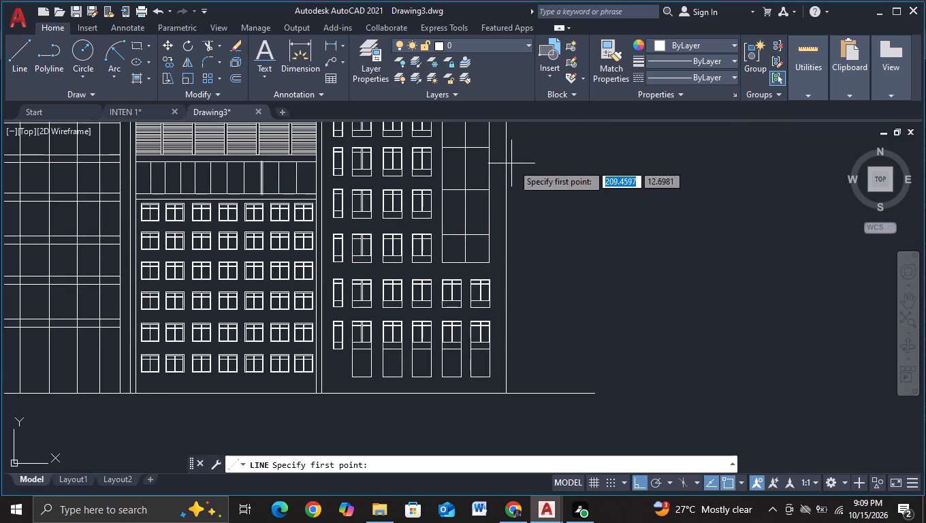
middle_drag(511, 163, 532, 236)
click(510, 225)
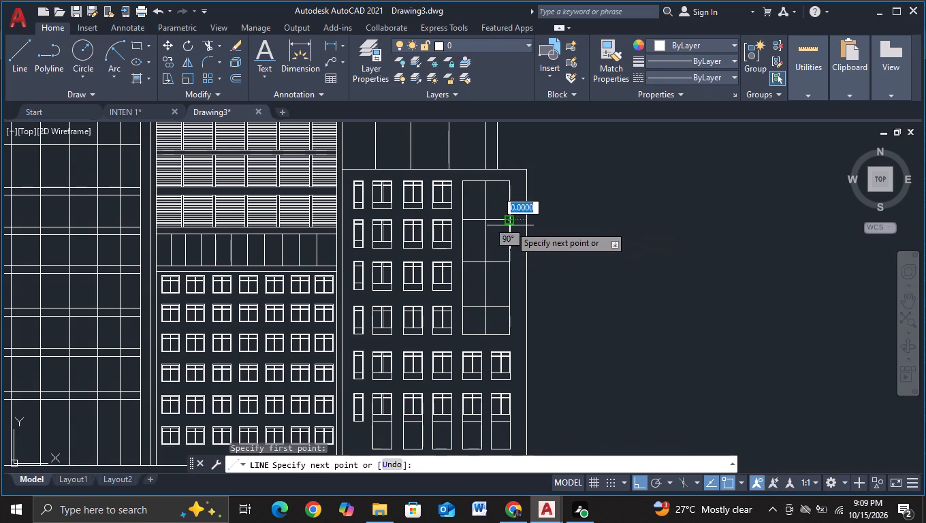
click(540, 216)
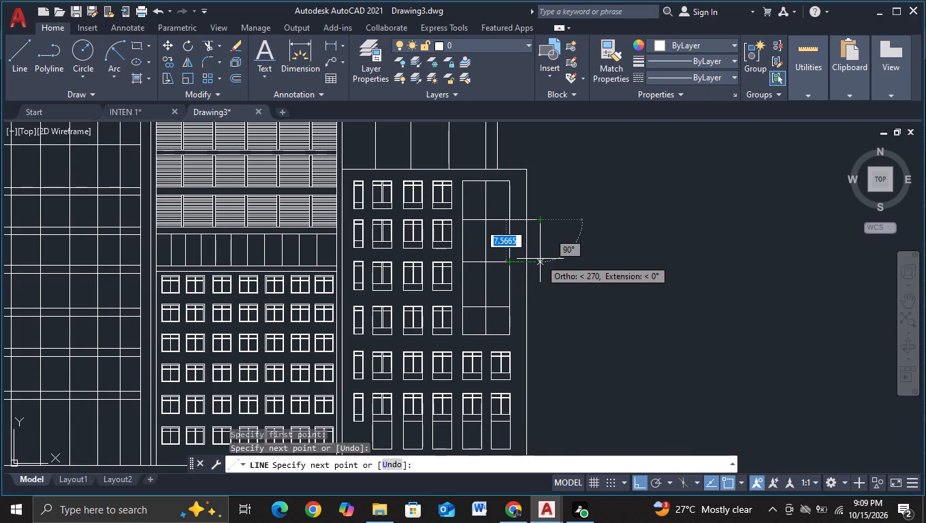
click(541, 262)
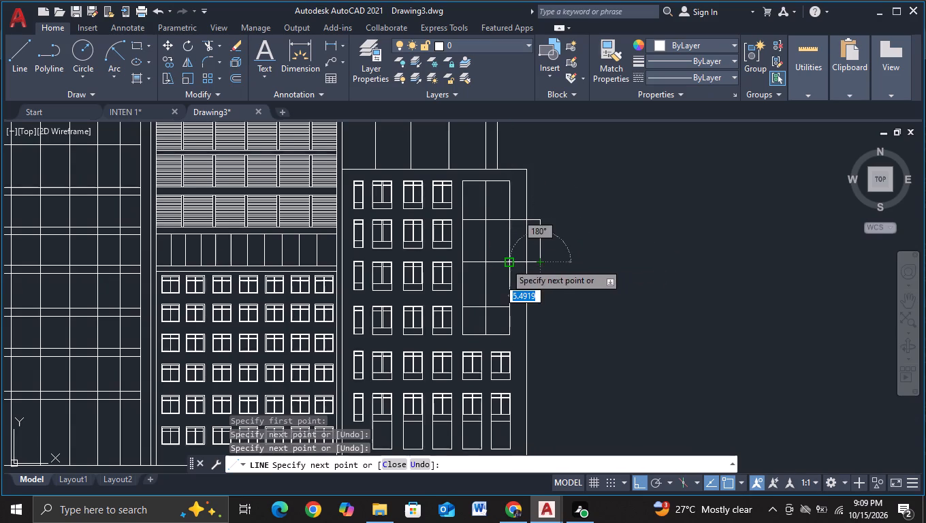
click(505, 263)
key(Escape)
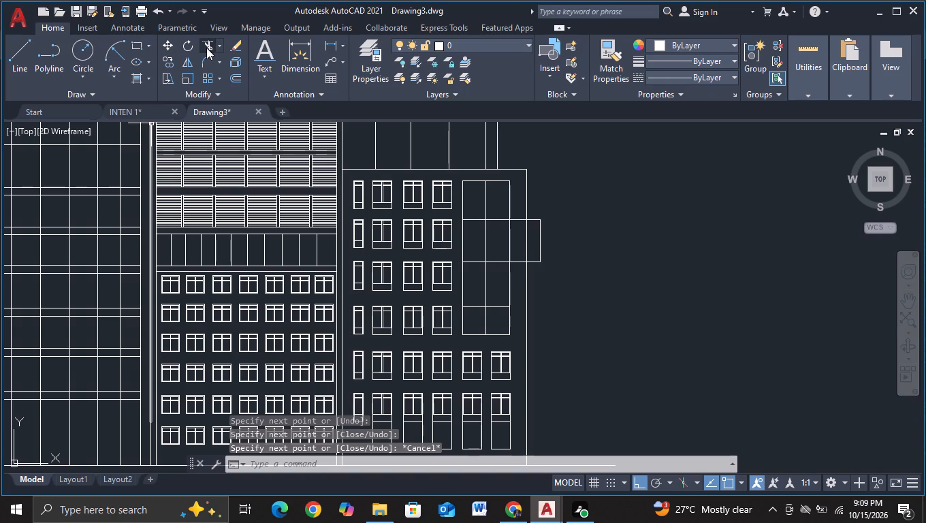
Trim the new outline's two horizontal lines between the tall window and the right outer wall, keeping the part outside the wall.
click(206, 48)
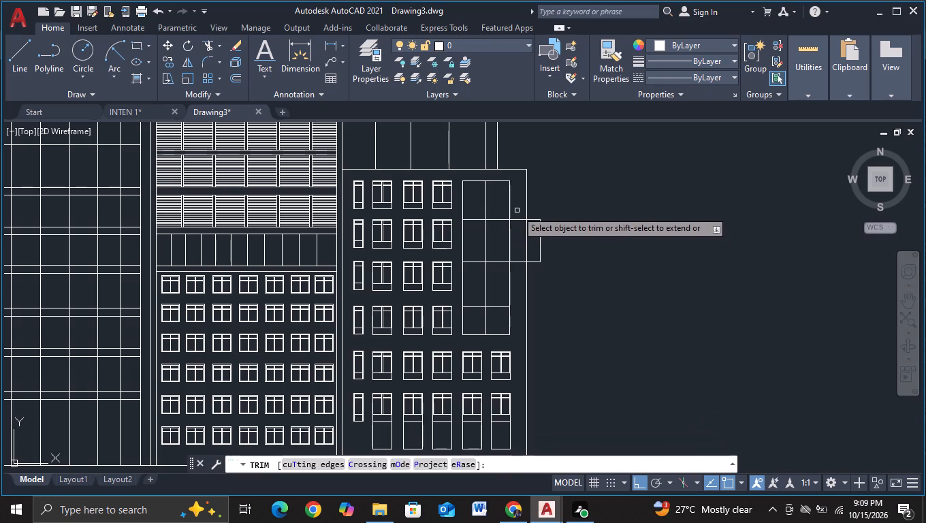
click(517, 210)
click(520, 272)
key(Escape)
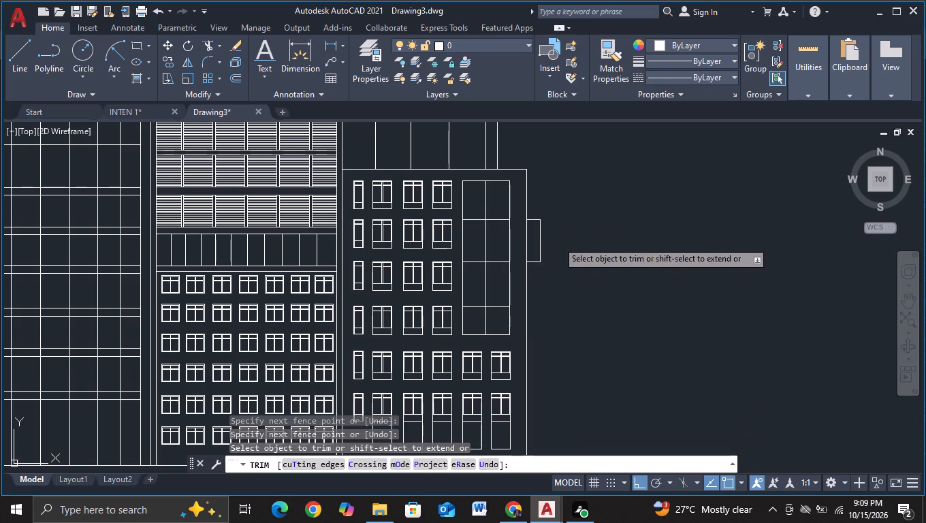
Copy the projecting outline straight down the right outer wall twice, placing the copies beside the two lowest window rows.
click(516, 207)
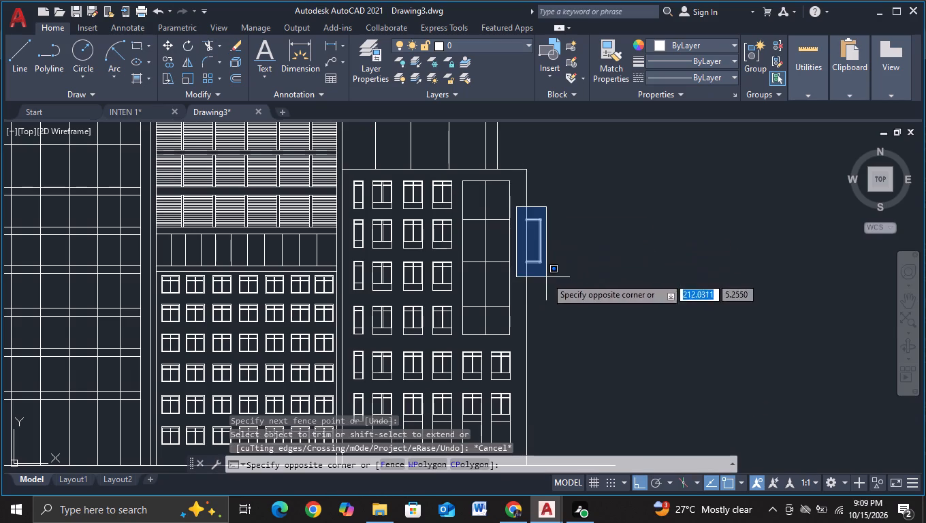
click(546, 277)
key(c)
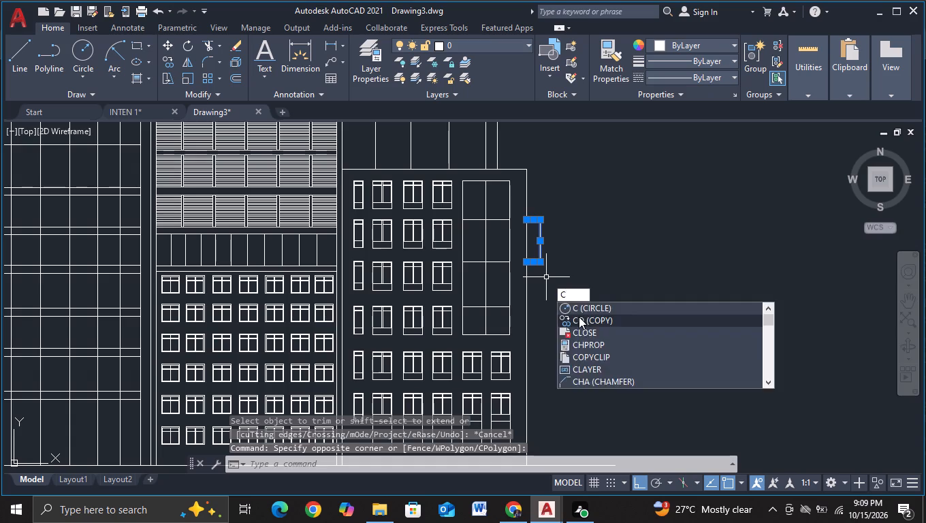
click(579, 317)
click(530, 244)
middle_drag(613, 396, 571, 225)
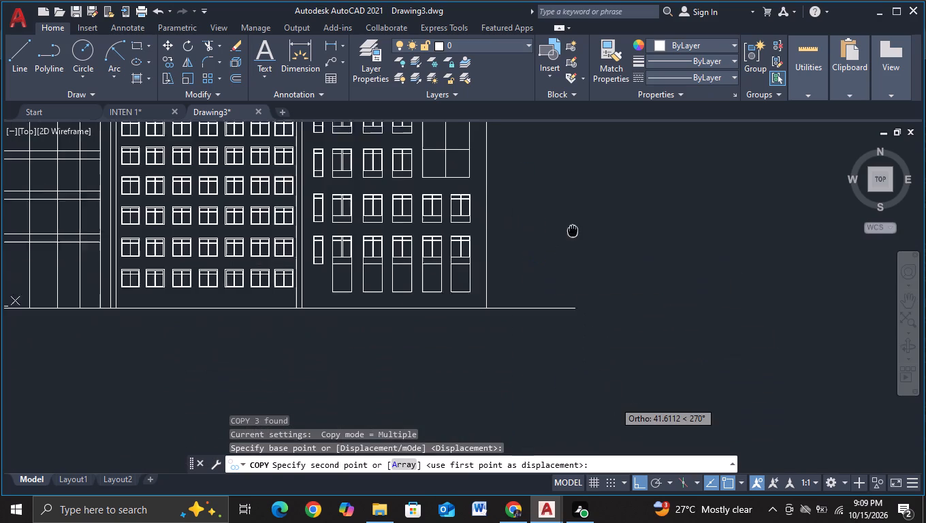
middle_drag(569, 196, 562, 317)
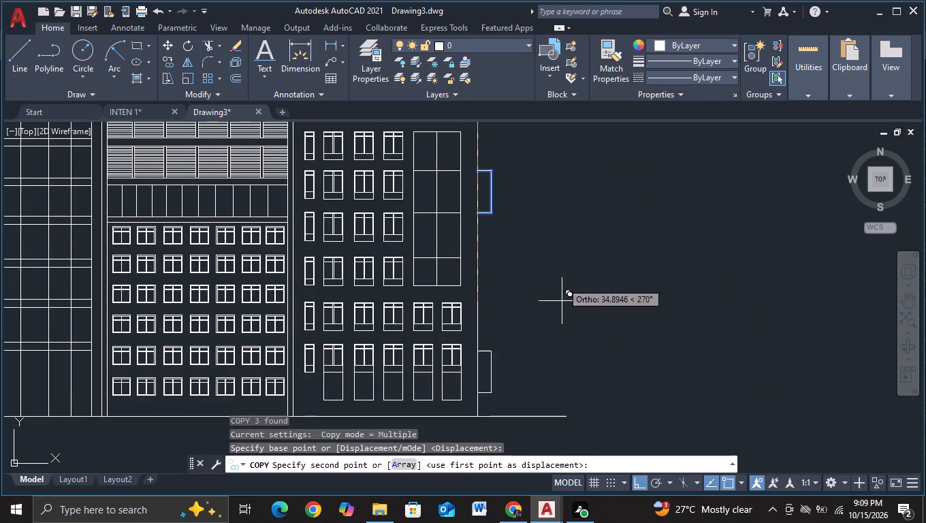
click(558, 247)
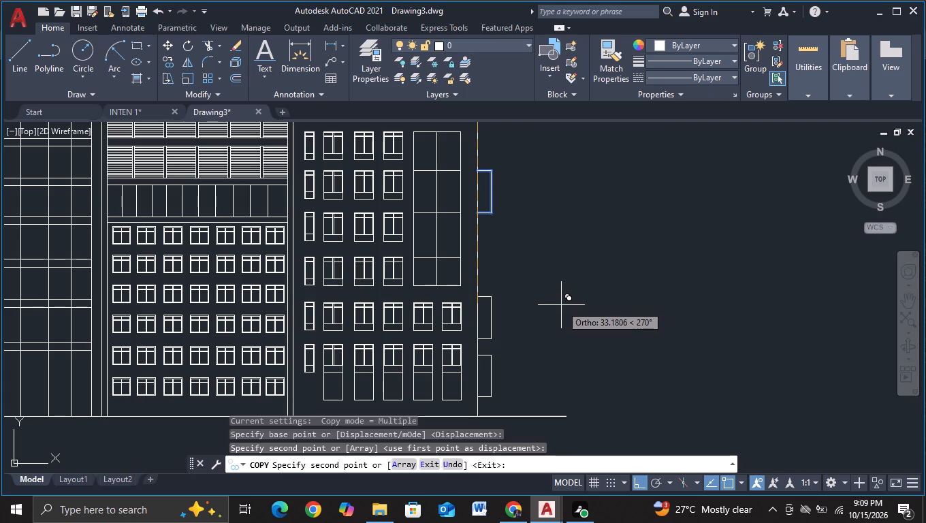
click(562, 304)
key(Escape)
Draw a horizontal line from the bottom corner of the left upper block's innermost top-row window to just inside the right upper block.
scroll(566, 302, down, 2)
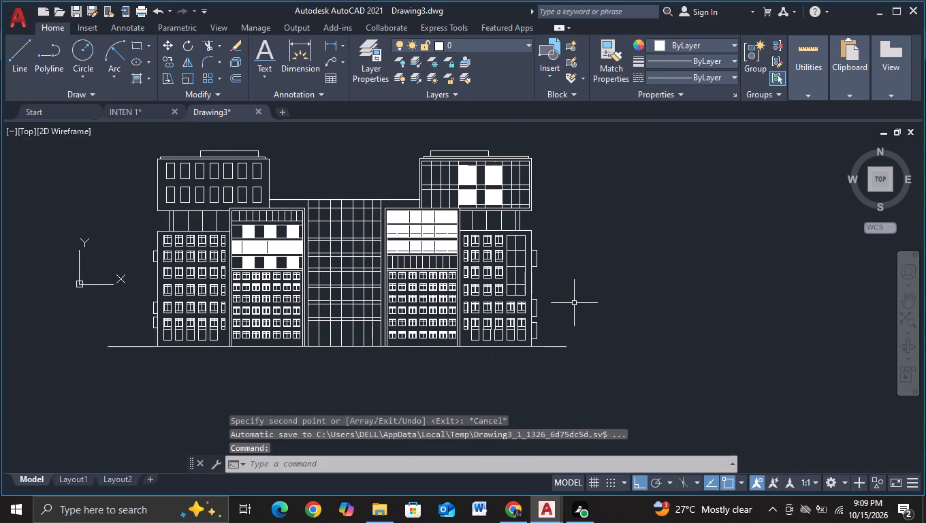
middle_drag(575, 303, 620, 268)
middle_drag(474, 368, 502, 405)
middle_drag(450, 166, 445, 232)
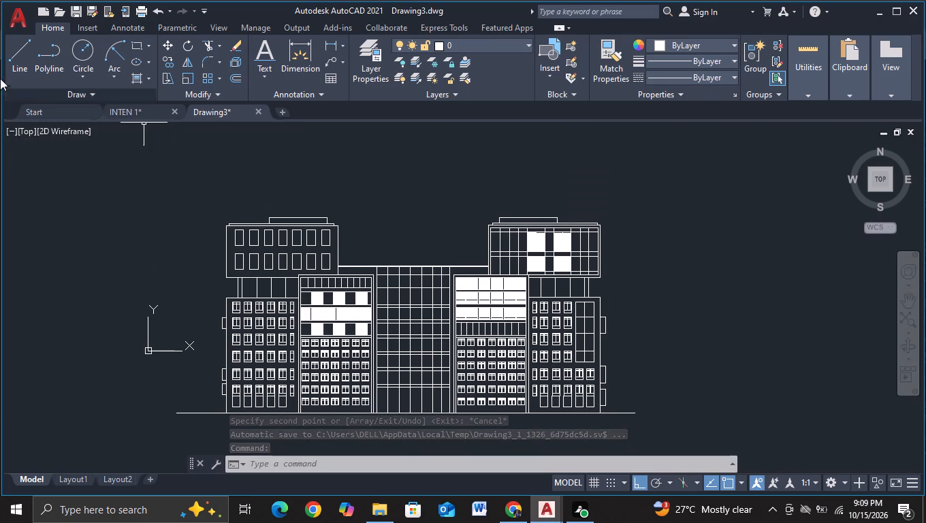
click(27, 64)
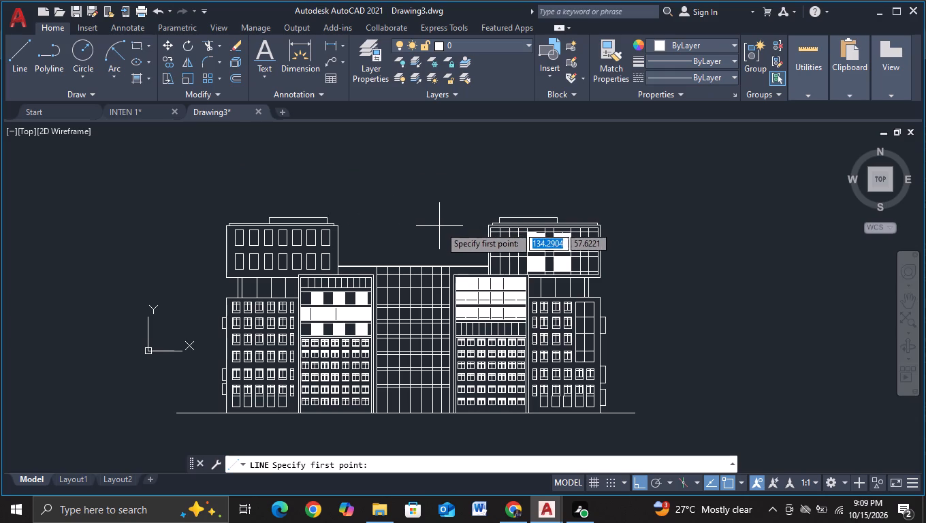
scroll(396, 216, up, 1)
scroll(336, 272, up, 1)
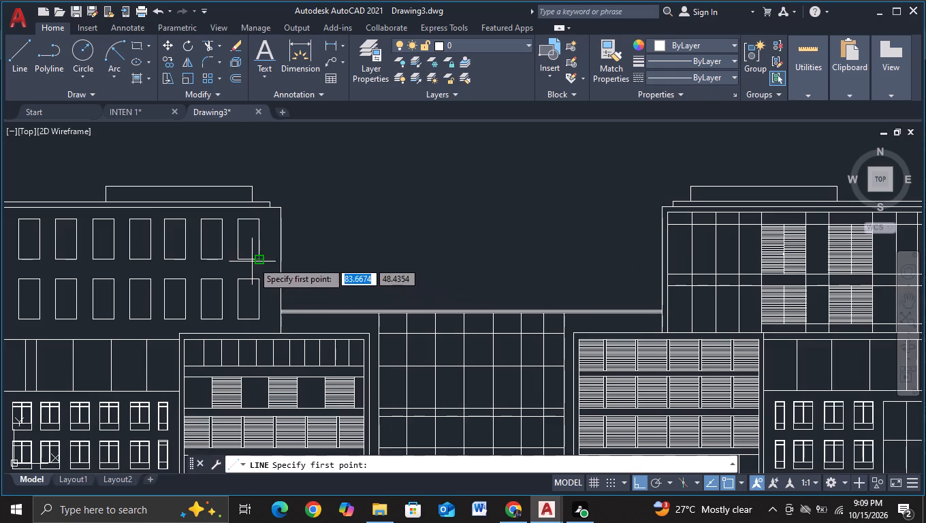
click(259, 263)
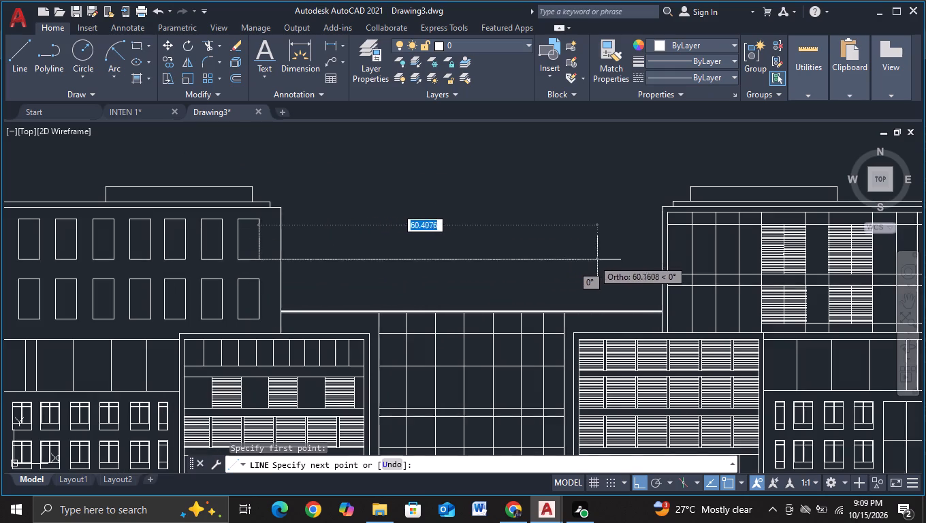
click(675, 256)
key(Escape)
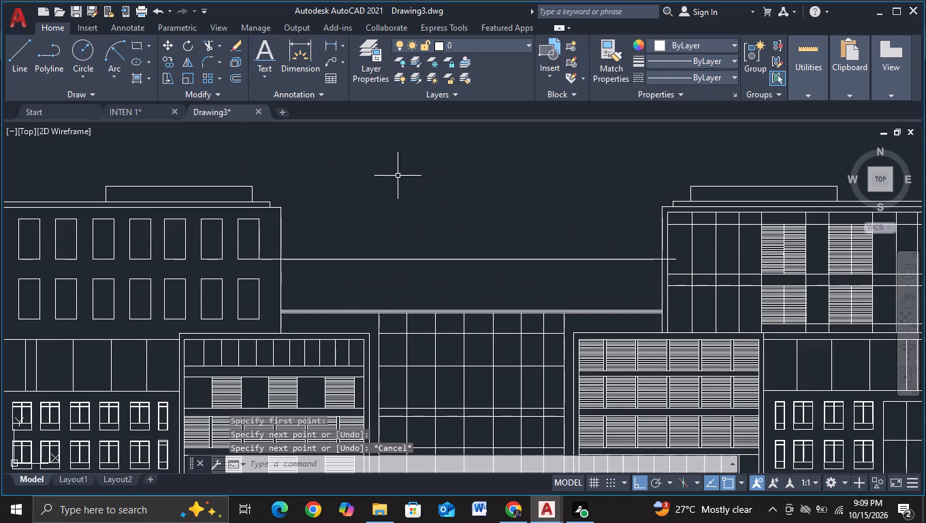
Trim the new horizontal line's ends inside both upper blocks, keeping only the part spanning the gap between their walls.
click(205, 44)
drag(268, 248, 270, 283)
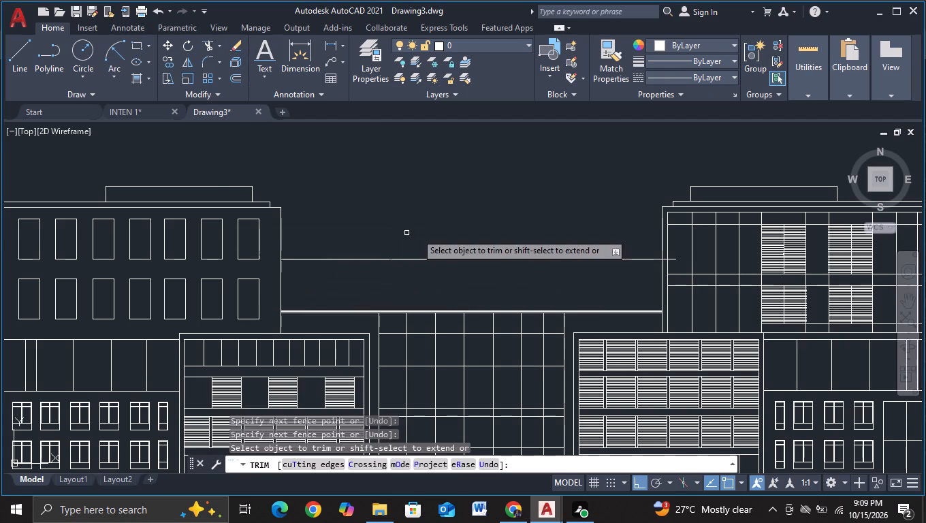
middle_drag(558, 234, 297, 268)
scroll(396, 287, up, 2)
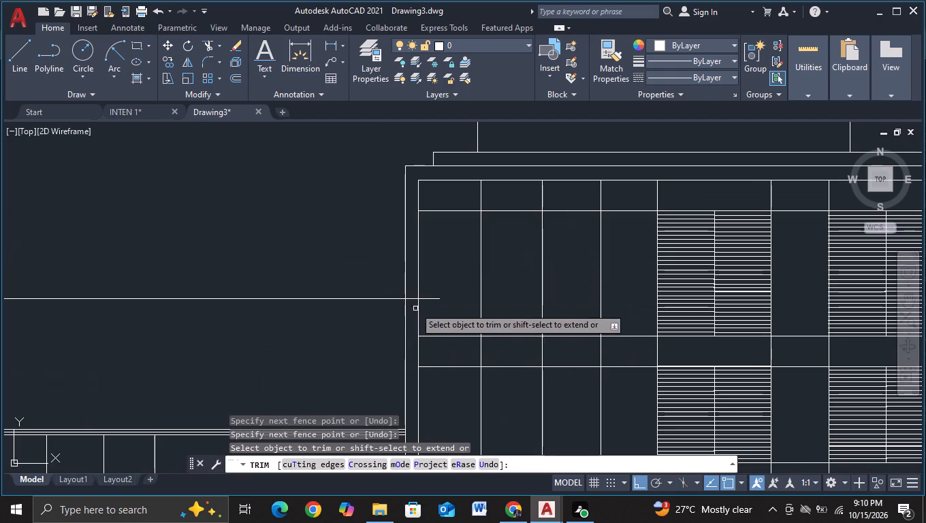
click(411, 300)
drag(432, 286, 436, 314)
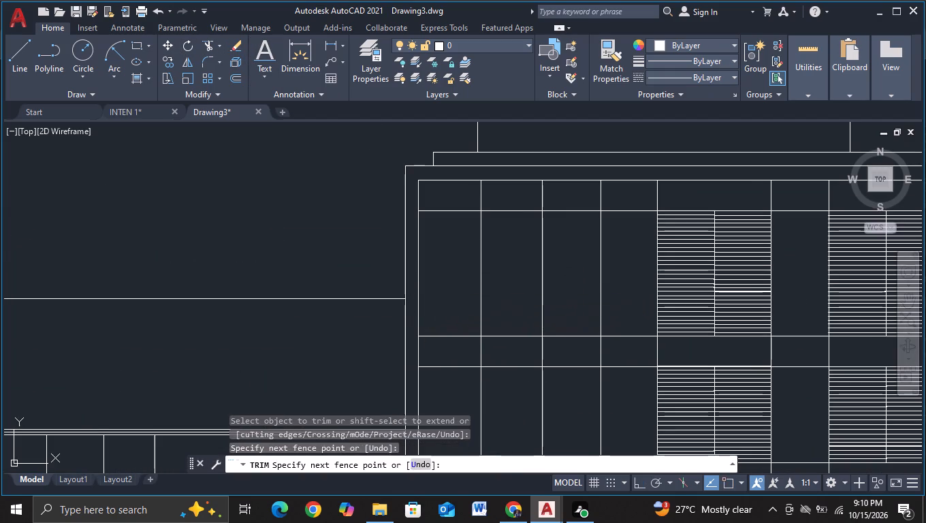
scroll(280, 264, down, 1)
middle_drag(249, 251, 419, 243)
scroll(383, 247, down, 1)
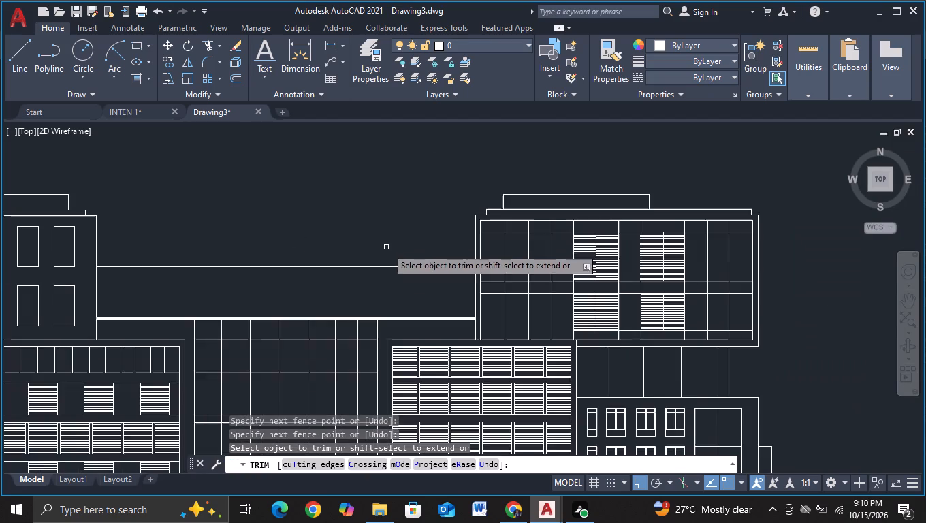
middle_drag(374, 248, 456, 241)
key(Escape)
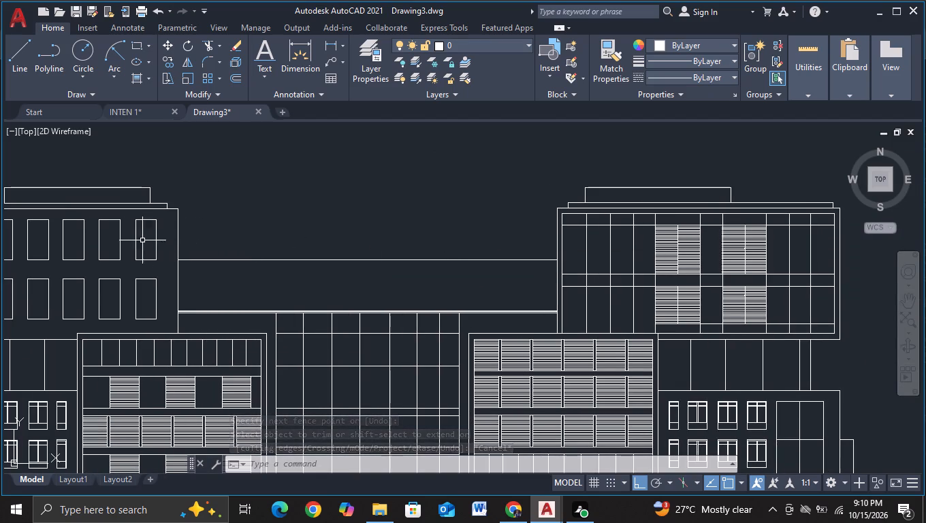
Draw two short vertical lines crossing the new horizontal line, one near each side of the central glazed facade.
click(10, 65)
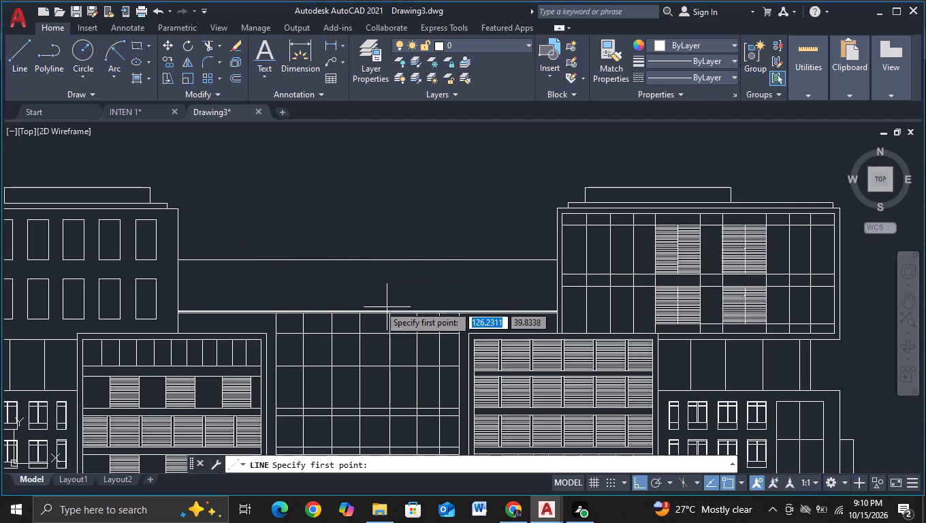
scroll(306, 288, up, 1)
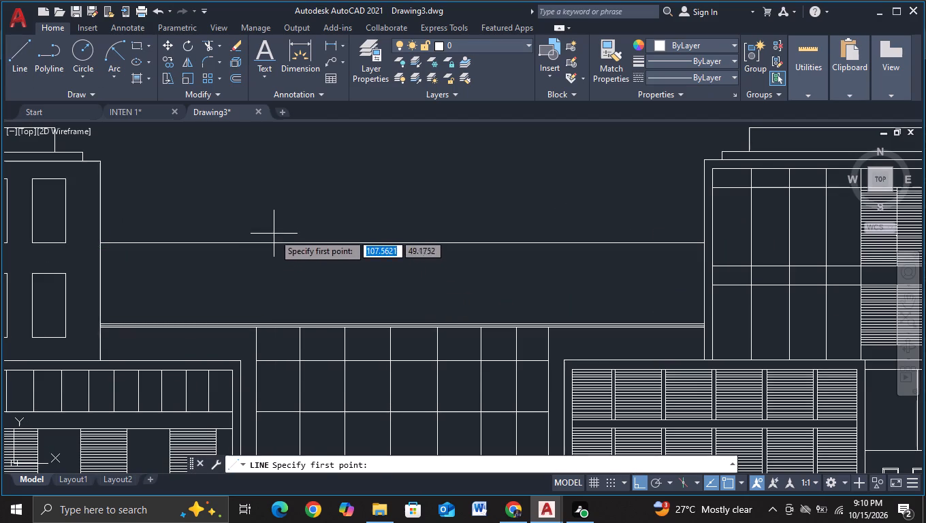
click(274, 232)
click(270, 264)
key(Escape)
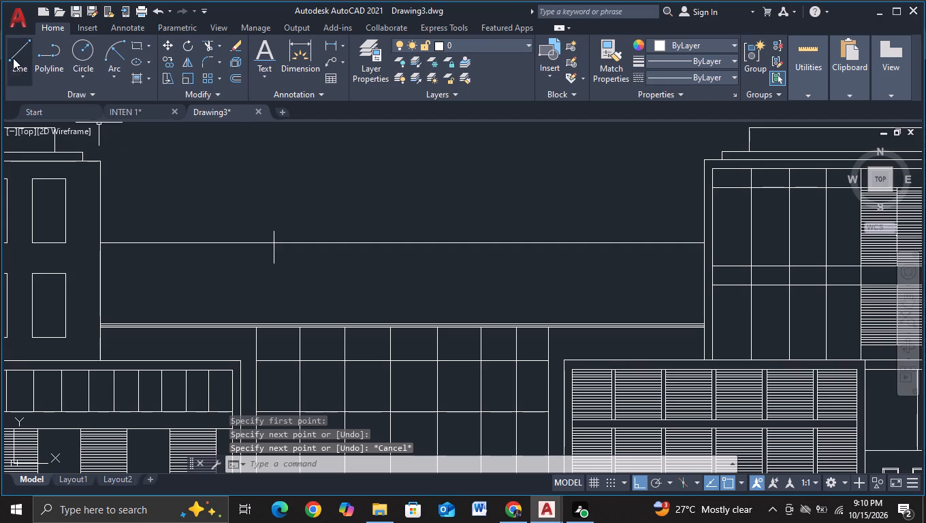
click(13, 58)
click(568, 234)
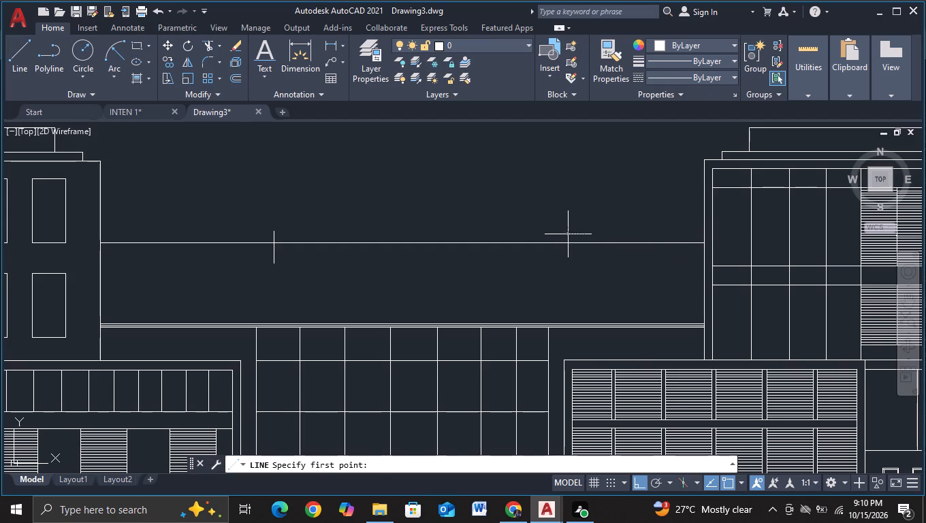
click(571, 265)
key(Escape)
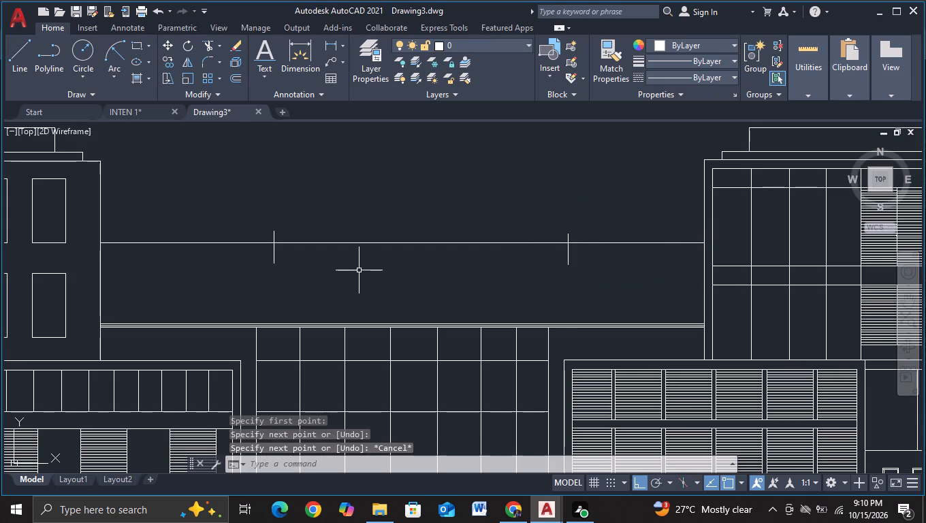
Move both short vertical lines together slightly to the left, in line with the outer edges of the central glazed facade.
scroll(362, 257, down, 1)
scroll(474, 289, down, 1)
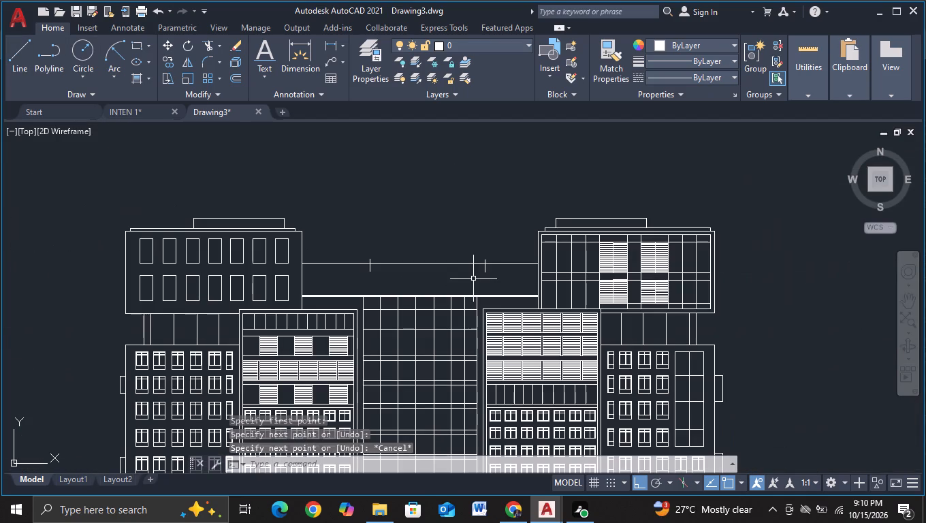
click(358, 242)
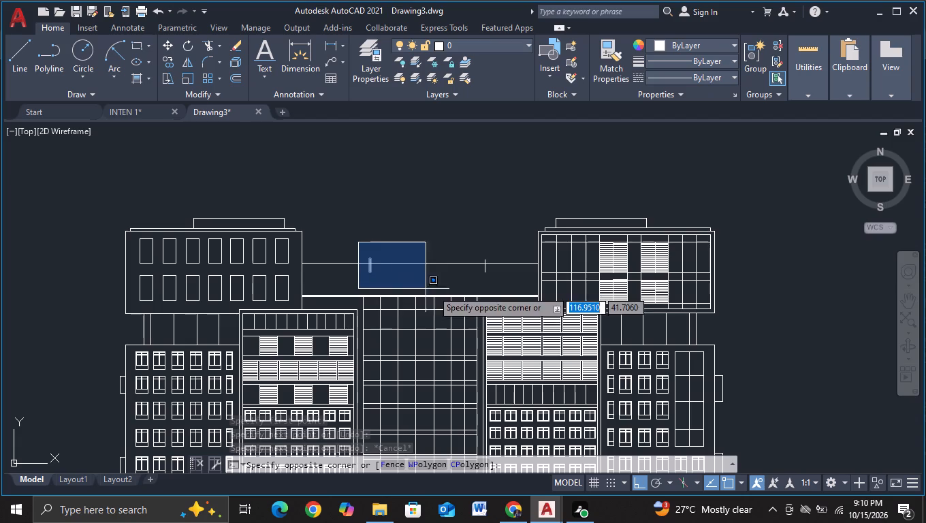
click(517, 281)
key(m)
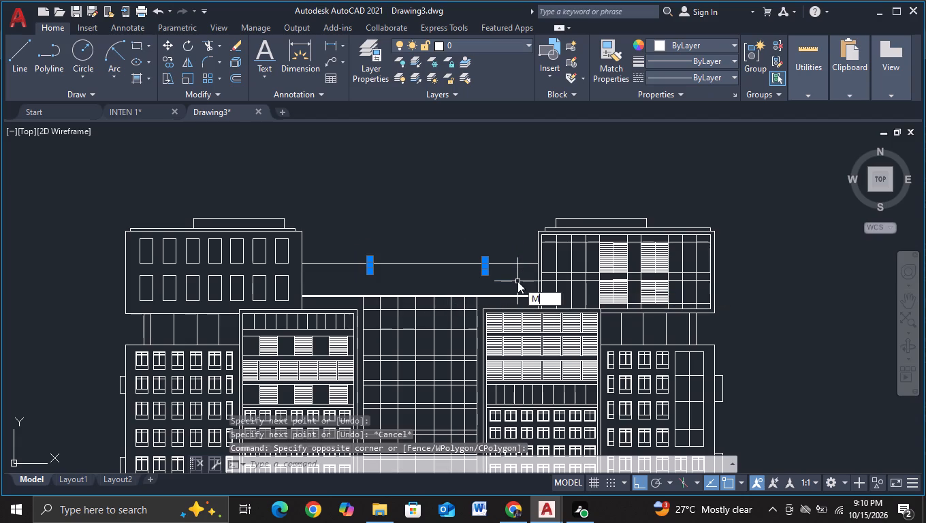
click(584, 317)
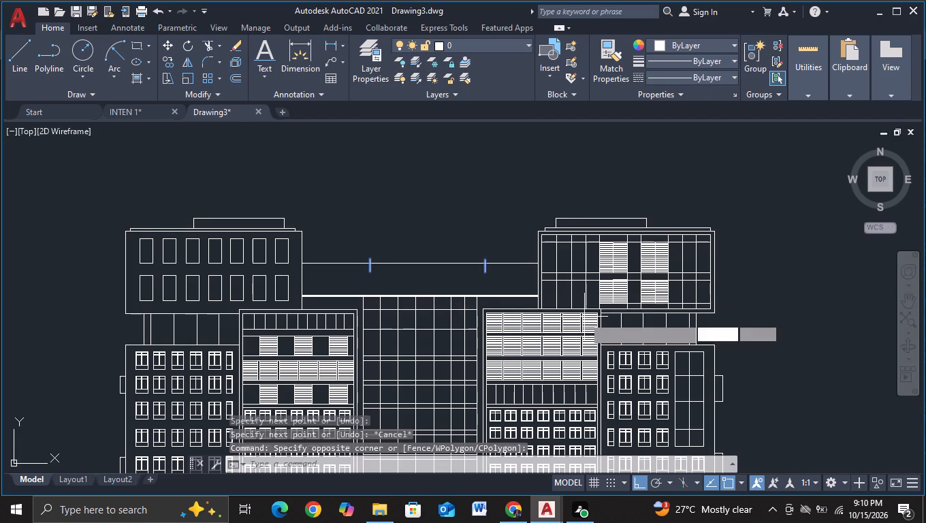
click(428, 272)
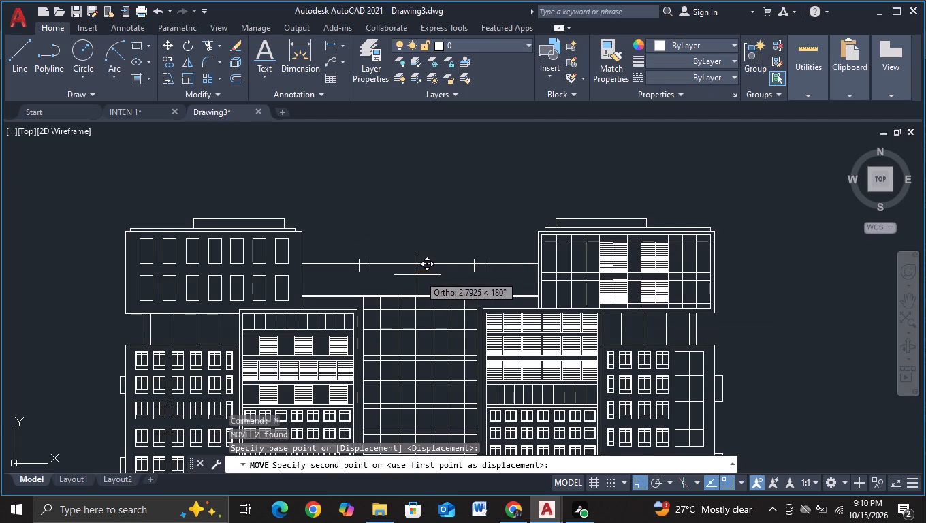
click(420, 275)
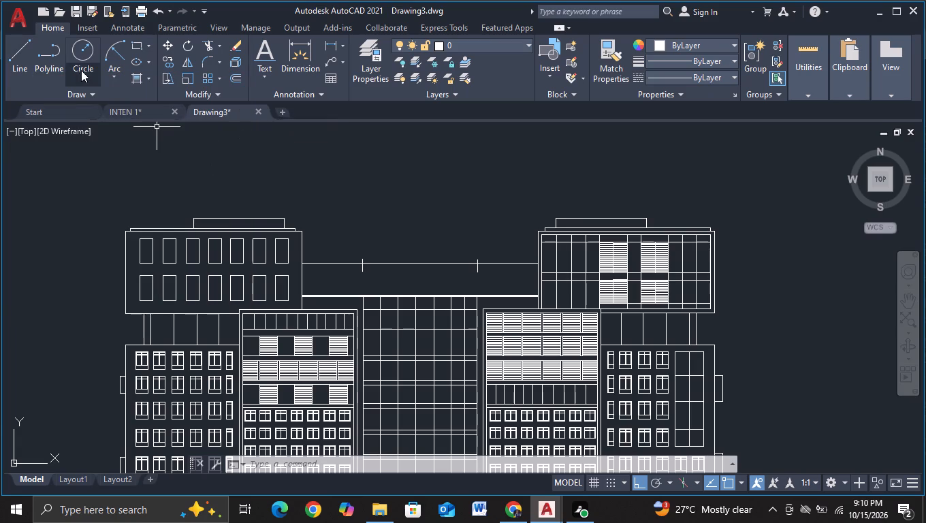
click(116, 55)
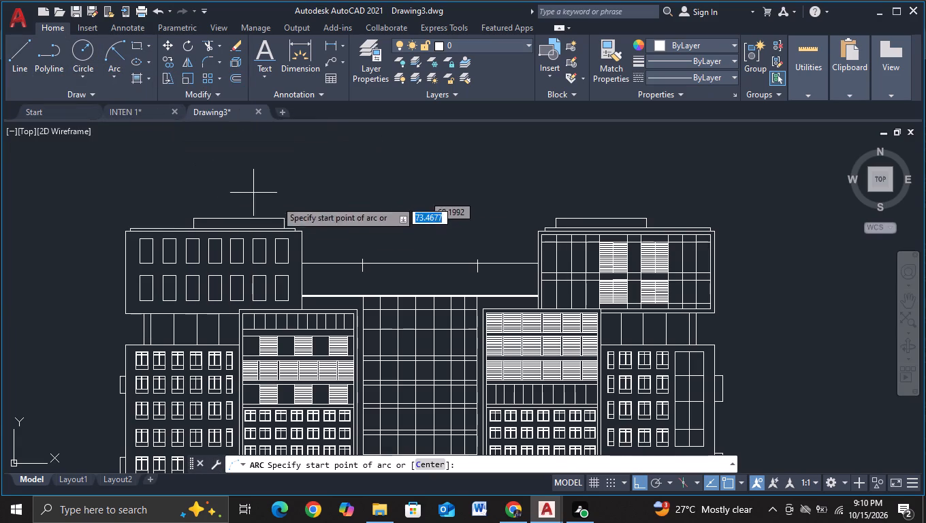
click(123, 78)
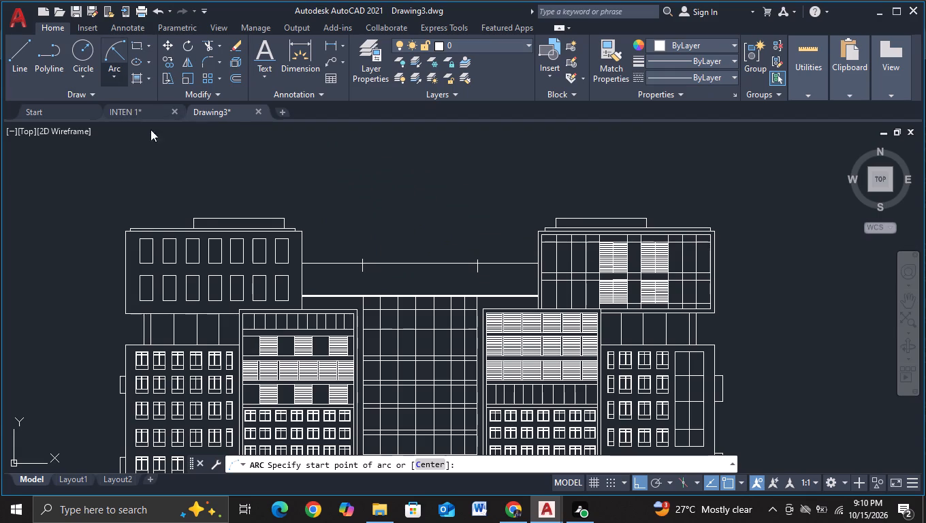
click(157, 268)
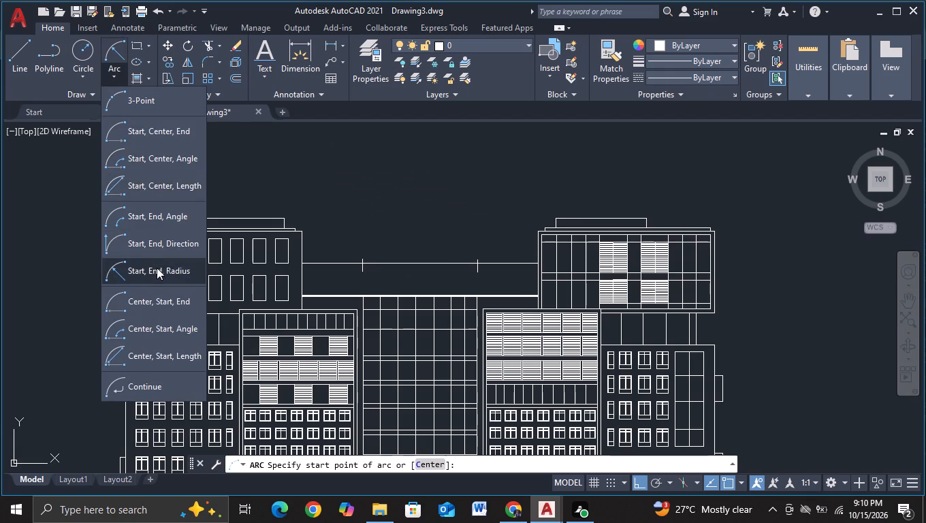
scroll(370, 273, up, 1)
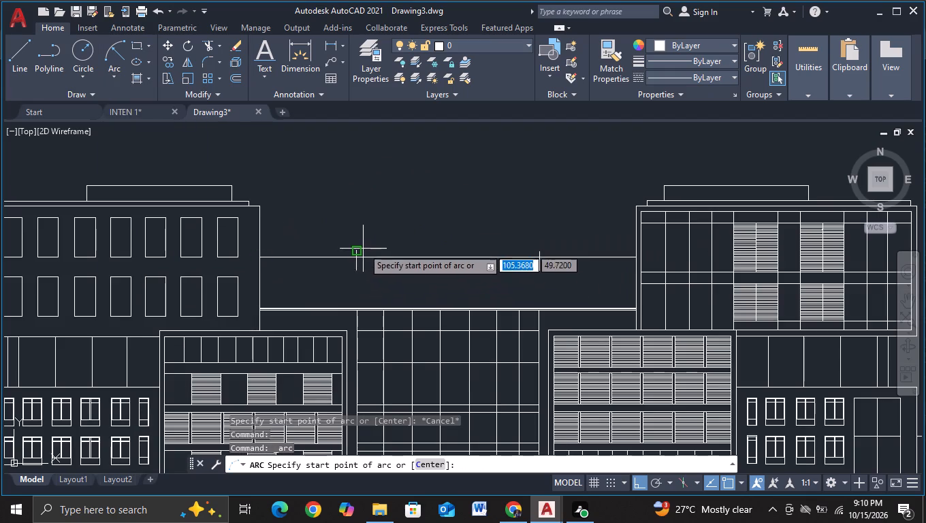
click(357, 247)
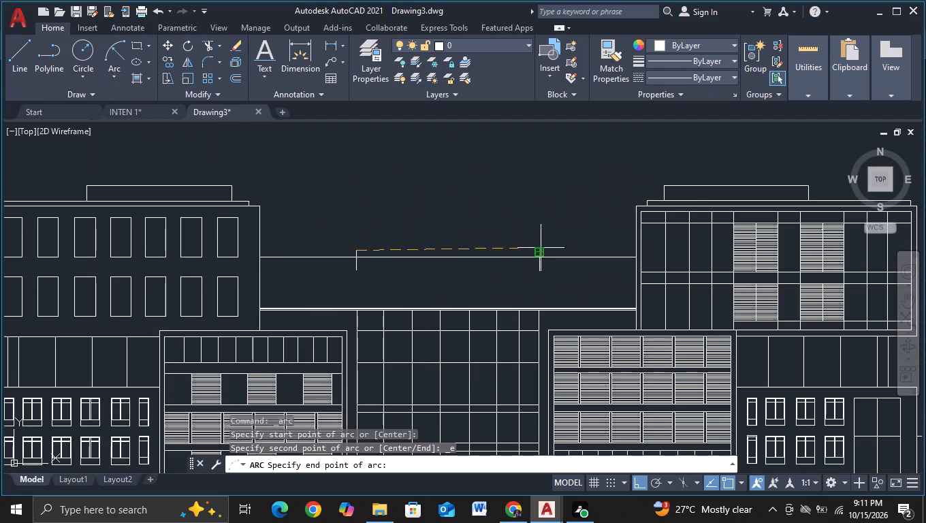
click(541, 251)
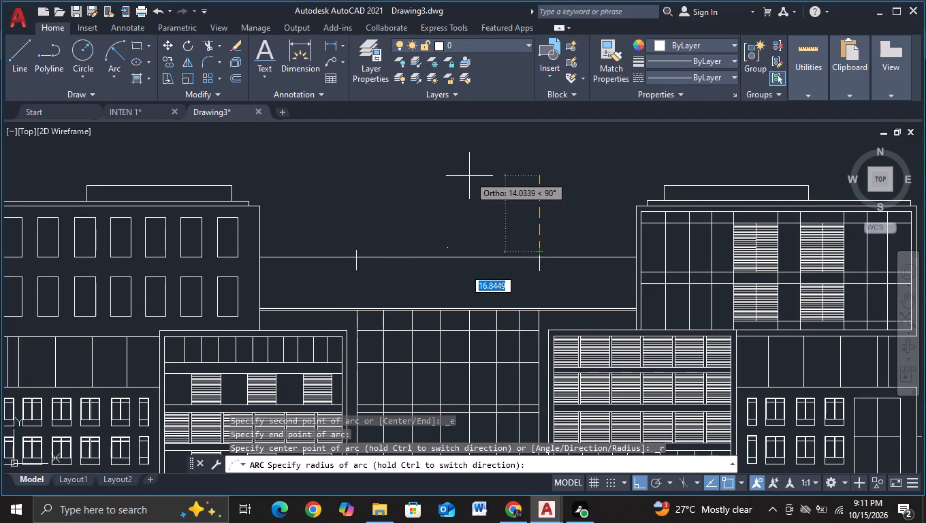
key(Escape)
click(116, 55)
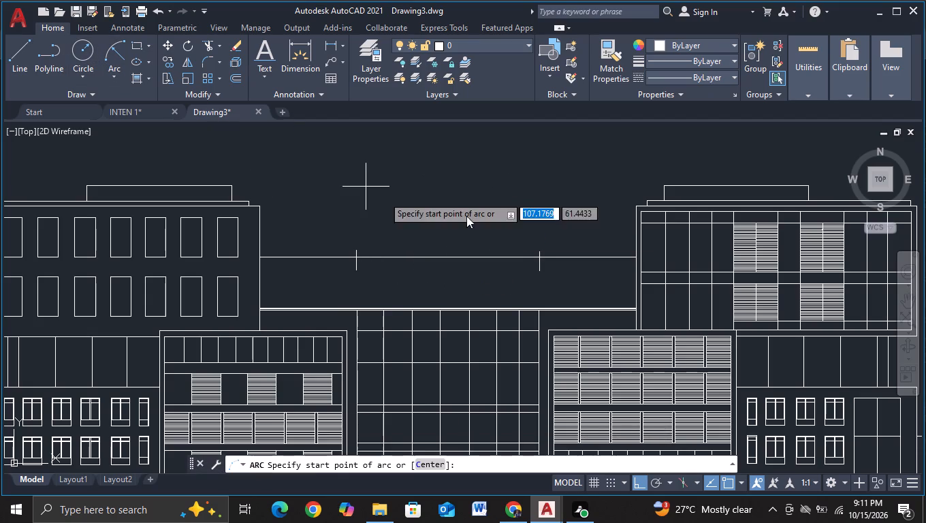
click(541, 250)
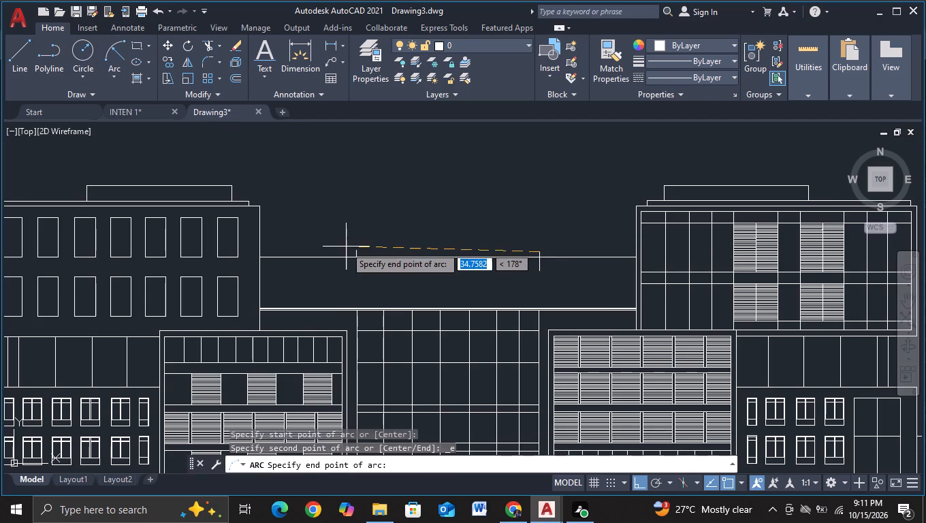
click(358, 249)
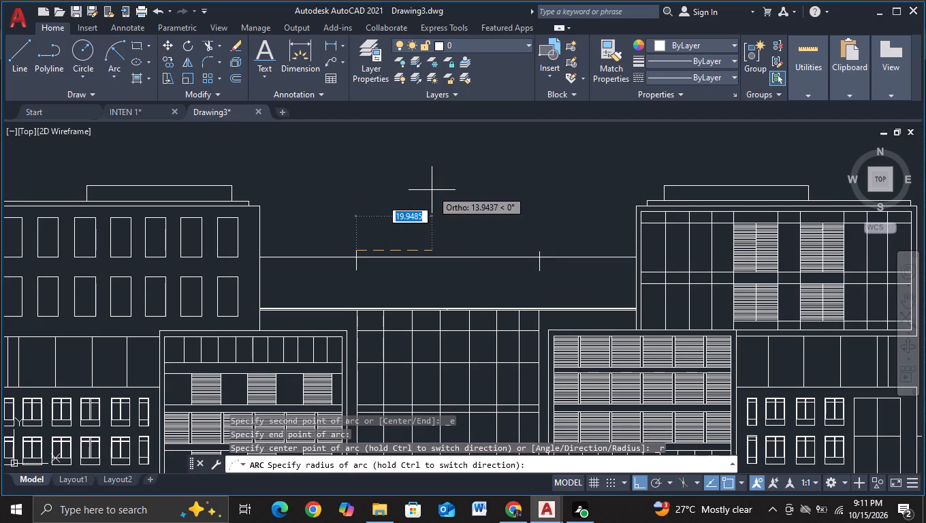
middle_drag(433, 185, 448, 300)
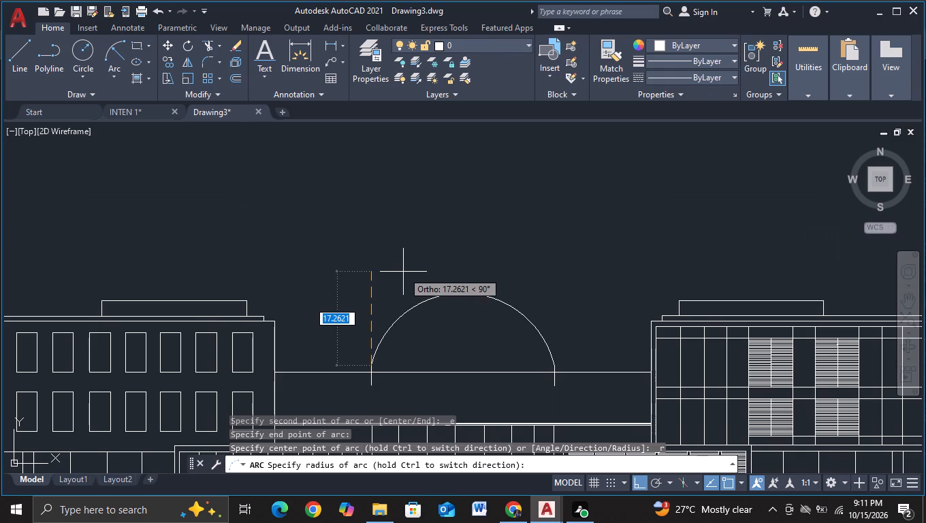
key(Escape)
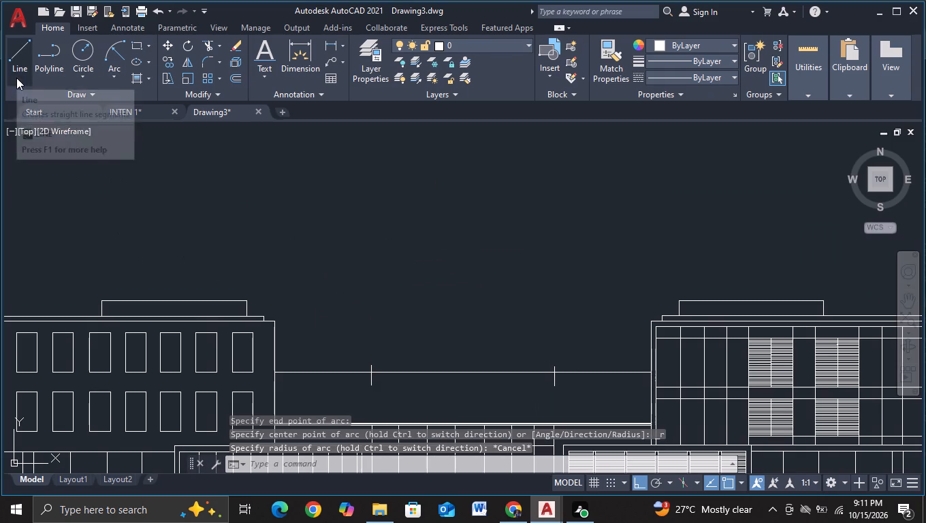
Trim the upper portions of both short vertical lines above the horizontal line between the two upper blocks.
click(206, 43)
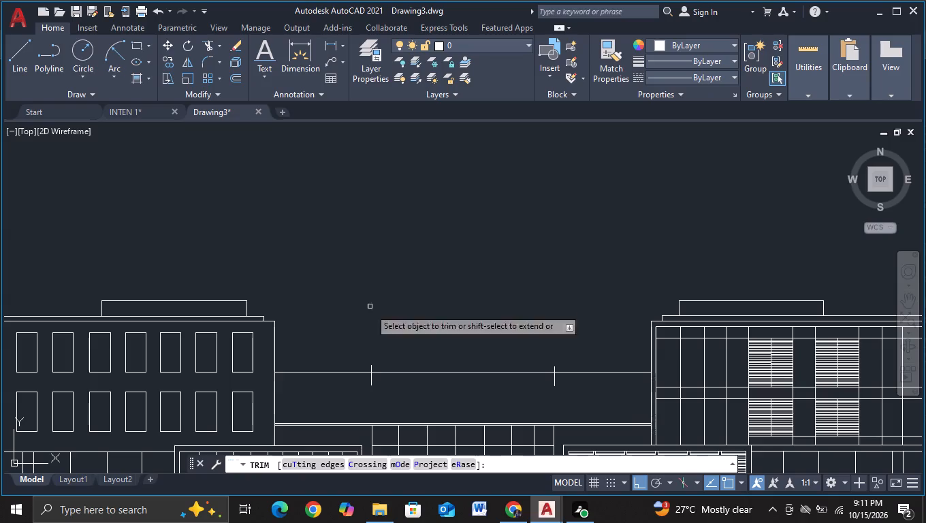
click(371, 369)
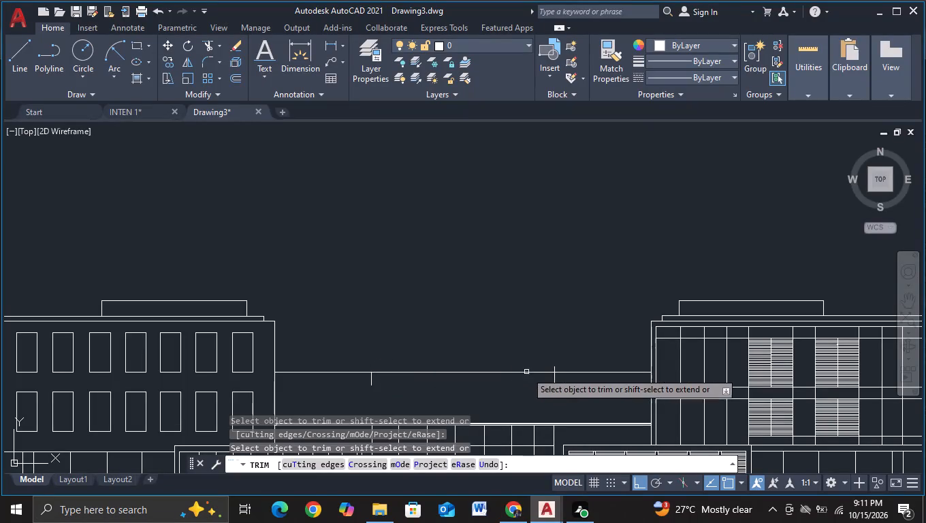
click(555, 367)
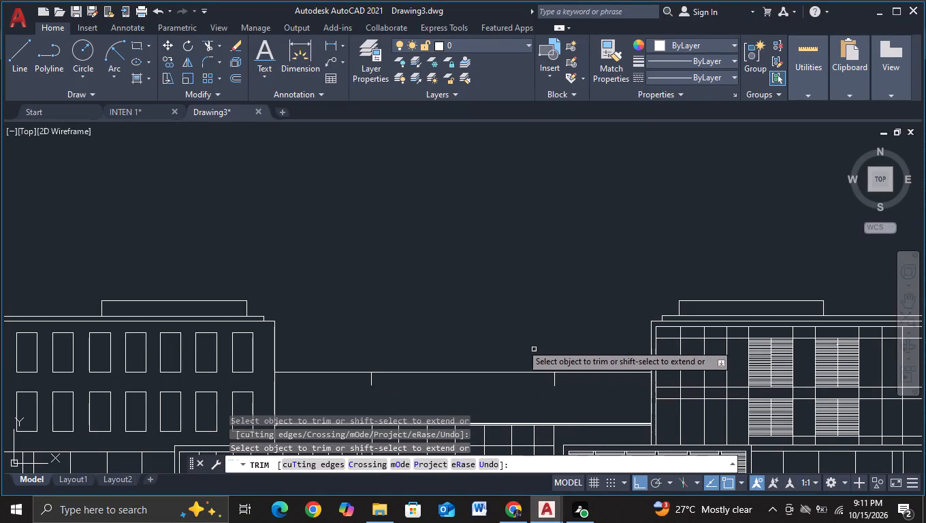
key(Escape)
Draw a near-semicircular dome arc over the horizontal line, spanning the tops of both short vertical lines, with a radius of about 16.87 units.
click(110, 49)
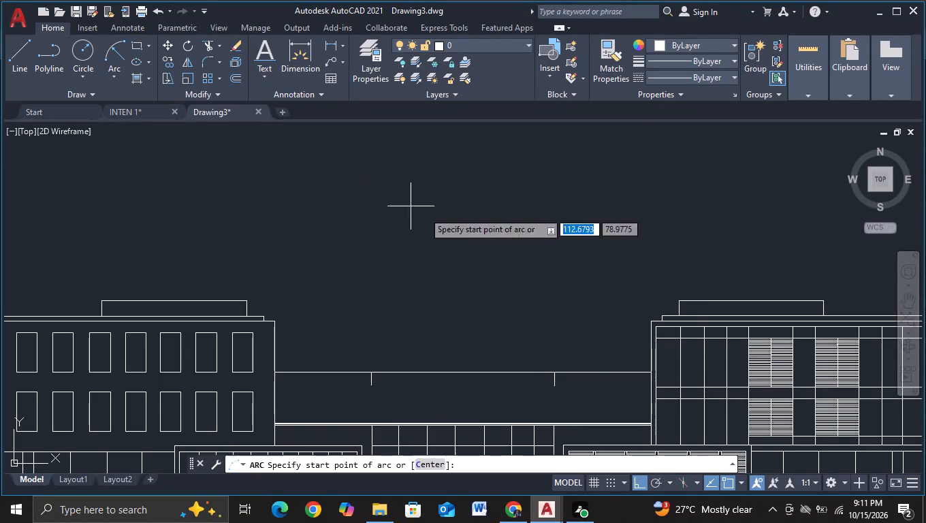
click(556, 370)
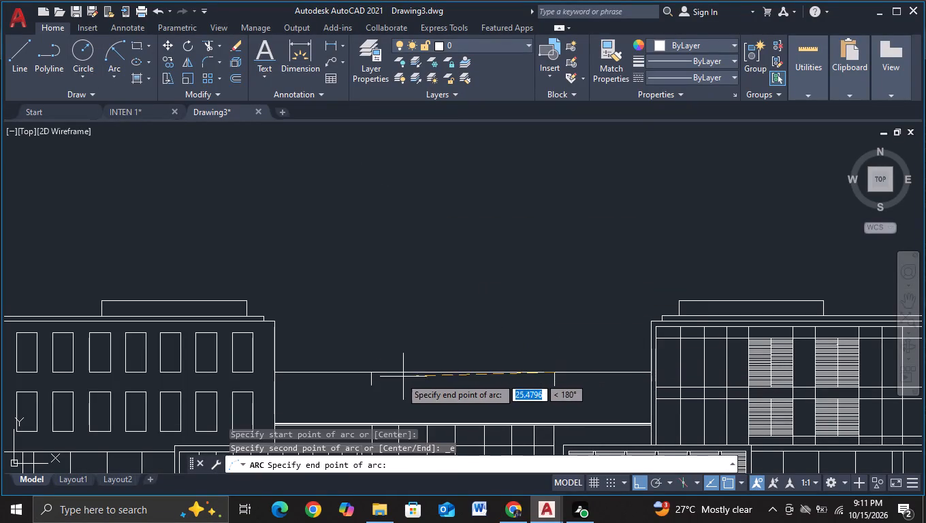
click(369, 373)
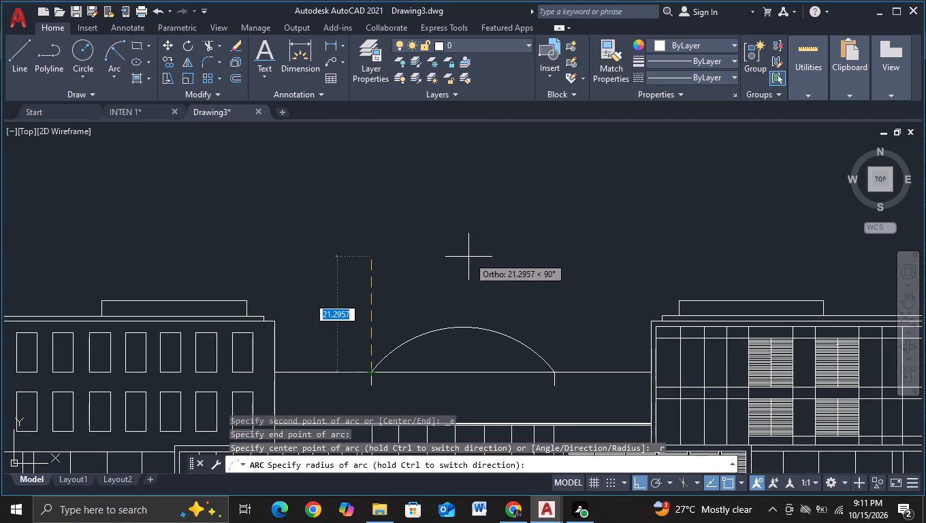
scroll(468, 257, down, 2)
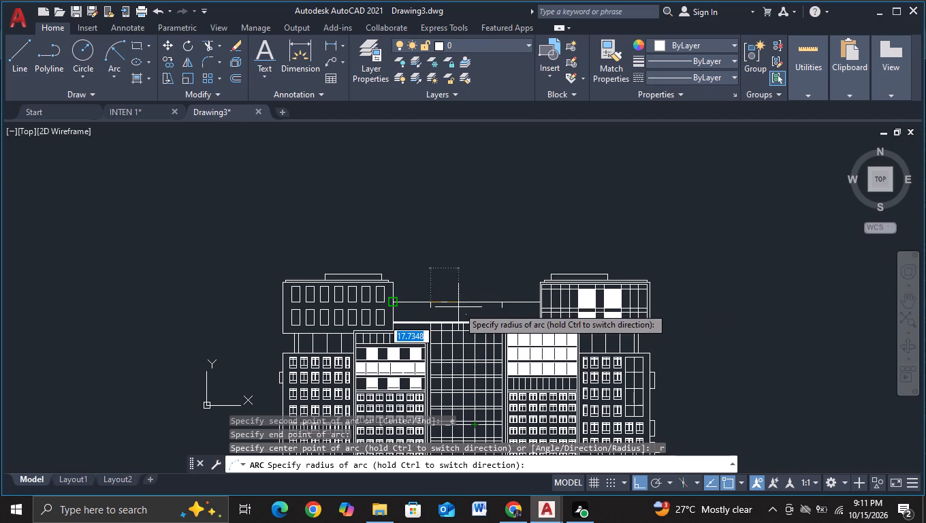
scroll(460, 310, up, 3)
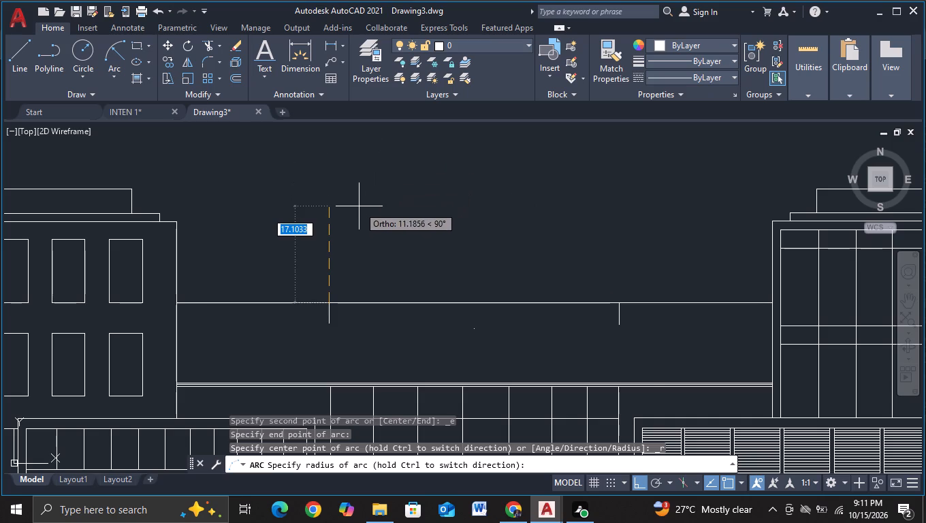
scroll(354, 213, down, 1)
middle_drag(355, 223, 402, 334)
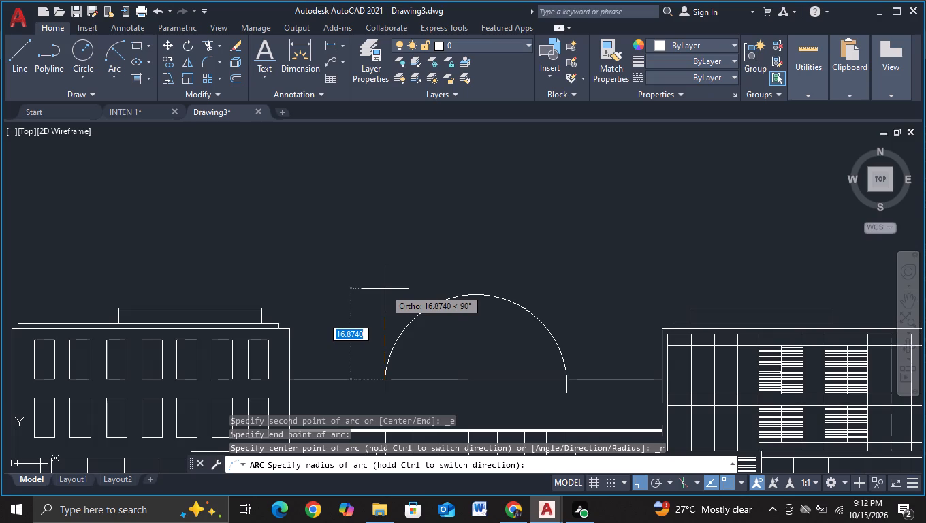
click(385, 289)
scroll(407, 289, down, 1)
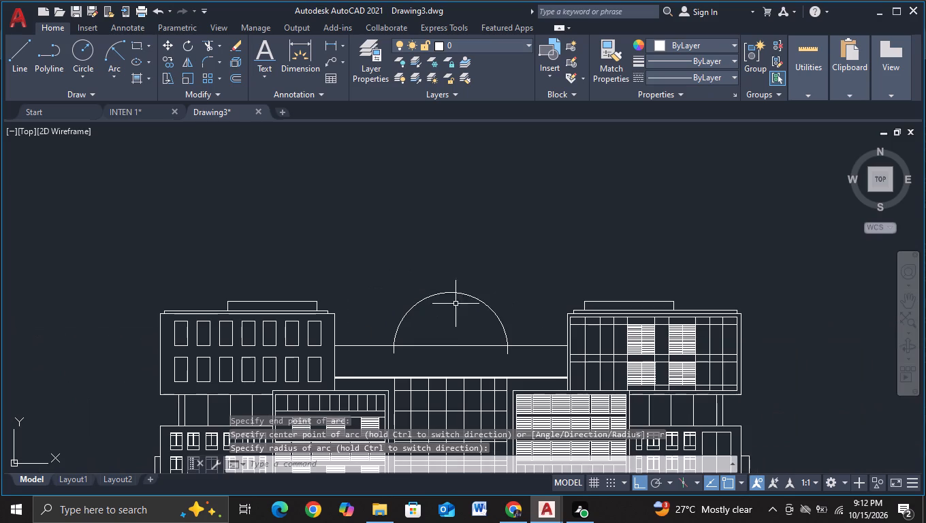
middle_drag(470, 321, 399, 302)
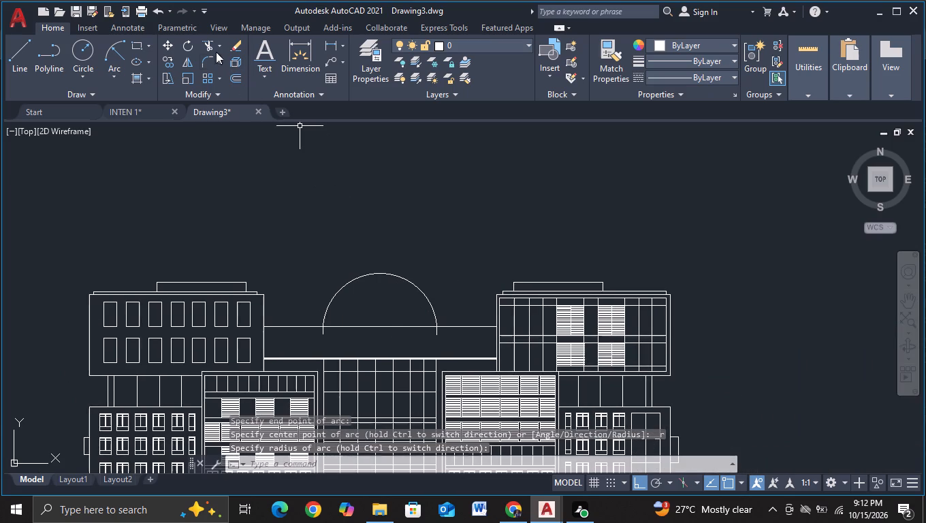
Draw a horizontal line about 33.6 units long joining the lower ends of the two short vertical lines beneath the dome.
click(210, 46)
middle_drag(389, 304, 385, 272)
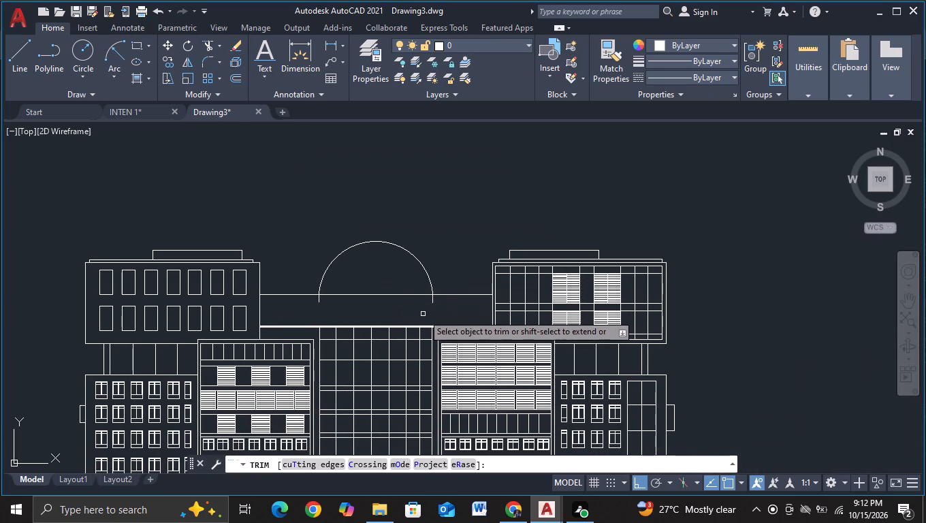
click(14, 62)
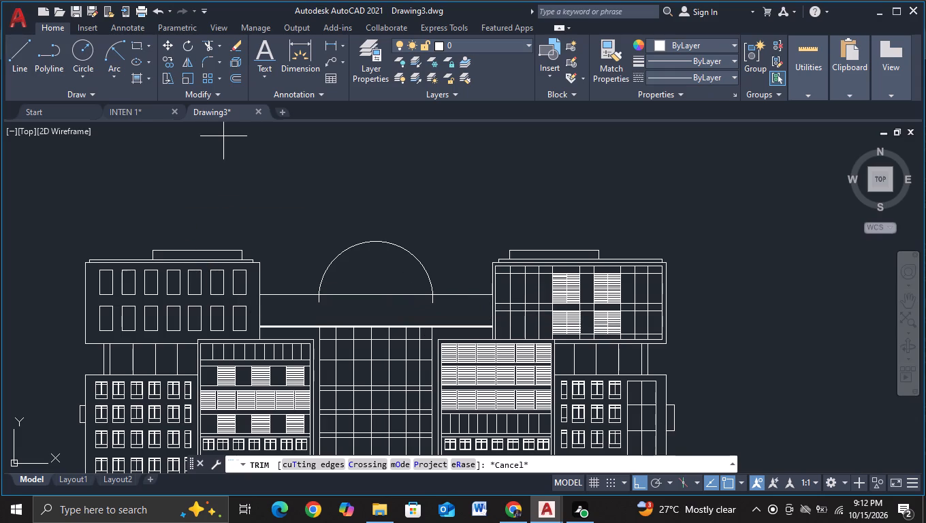
middle_drag(390, 267, 383, 204)
scroll(394, 212, up, 2)
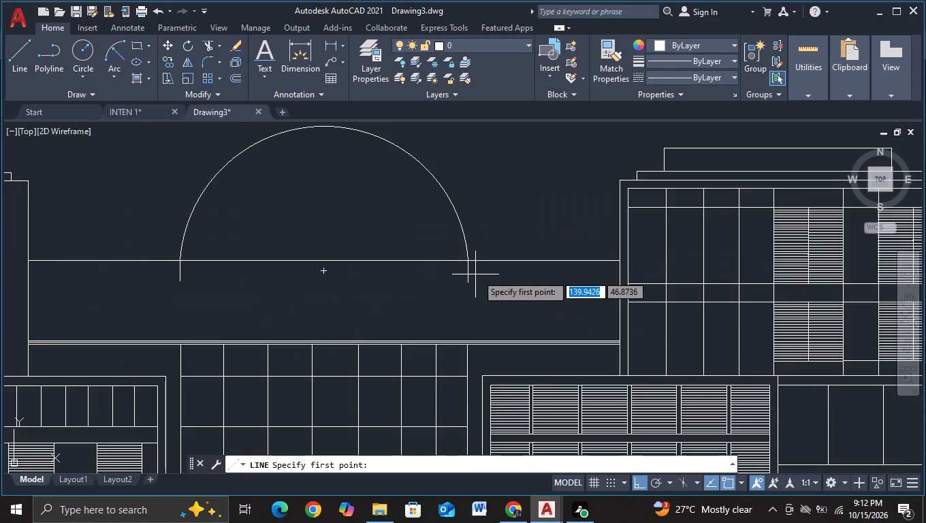
click(470, 279)
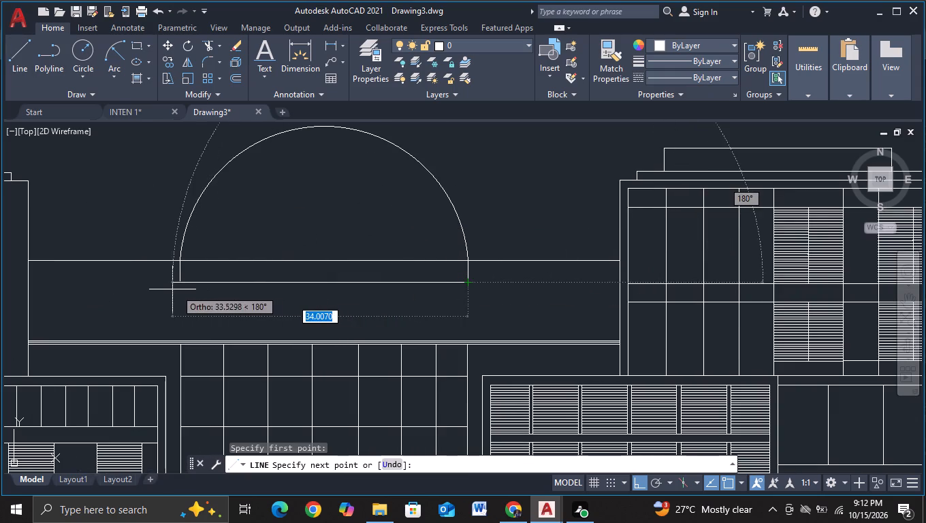
scroll(162, 289, up, 4)
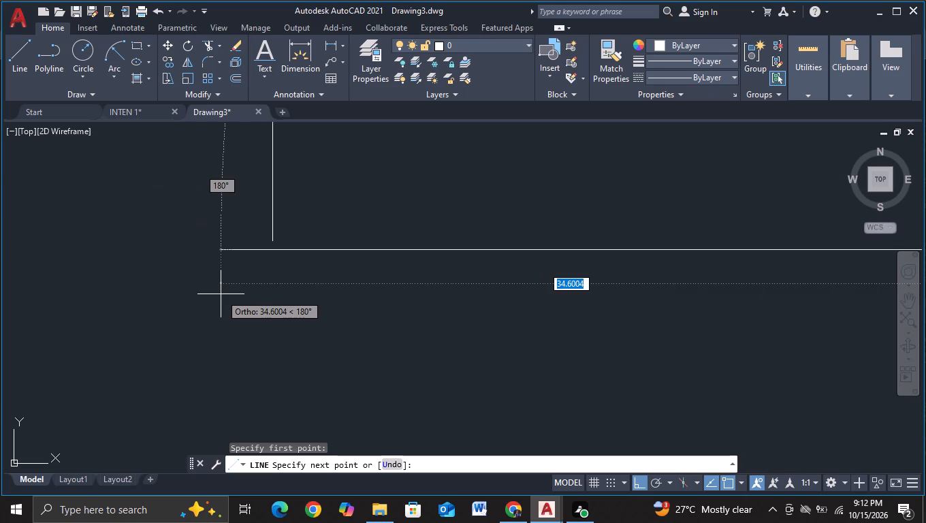
click(272, 249)
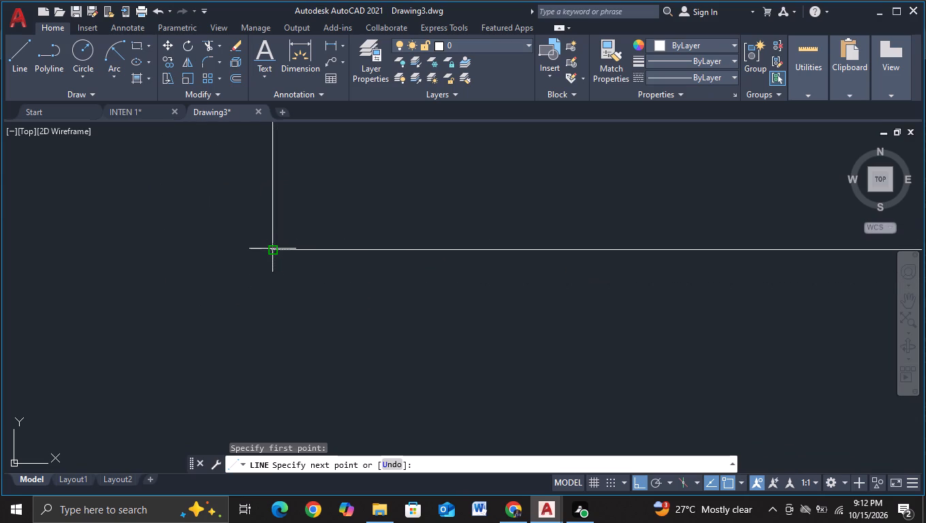
click(274, 237)
key(Escape)
scroll(291, 261, down, 2)
middle_drag(389, 299, 296, 322)
scroll(310, 317, down, 2)
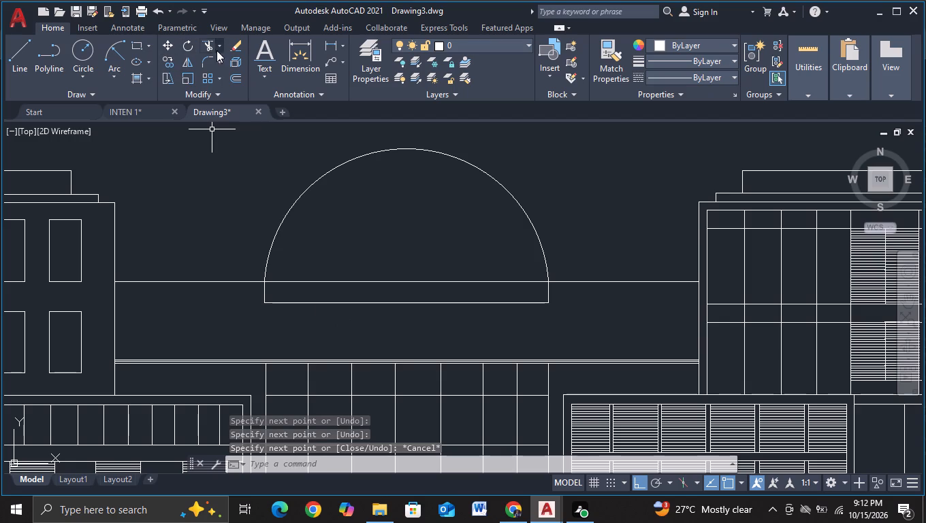
Trim the long horizontal line on both sides of the dome, keeping only the part between the arc's ends.
click(206, 43)
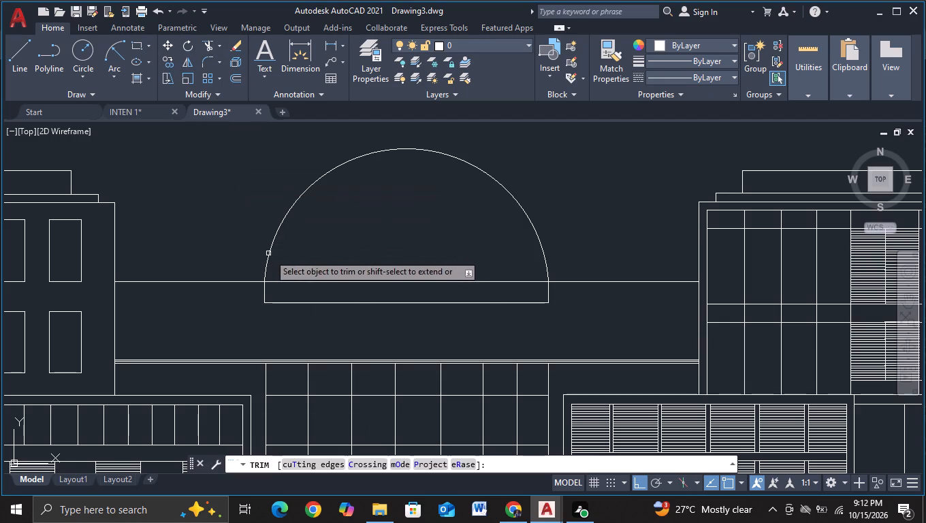
click(237, 281)
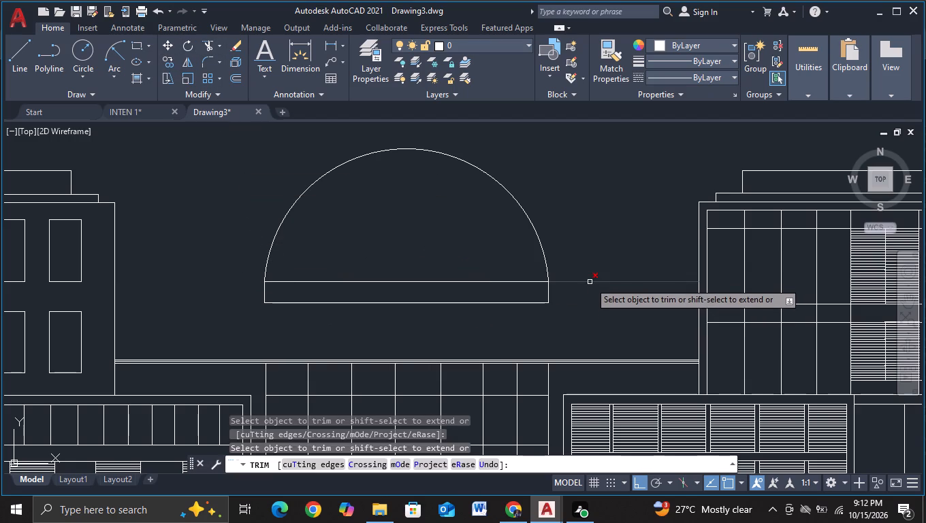
click(590, 282)
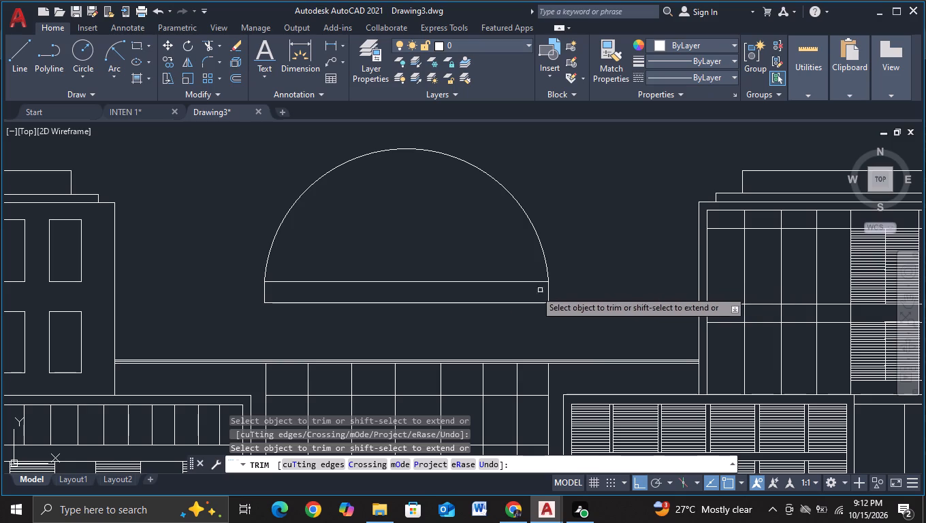
Draw short horizontal extensions outward from both ends of the dome arc's base line, the left one about 2.4 units long.
click(16, 55)
scroll(534, 290, up, 1)
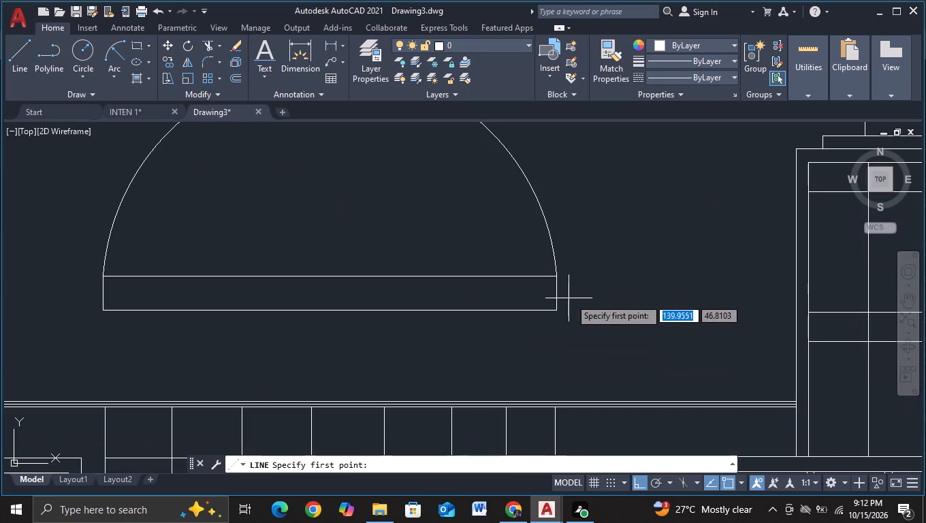
click(551, 275)
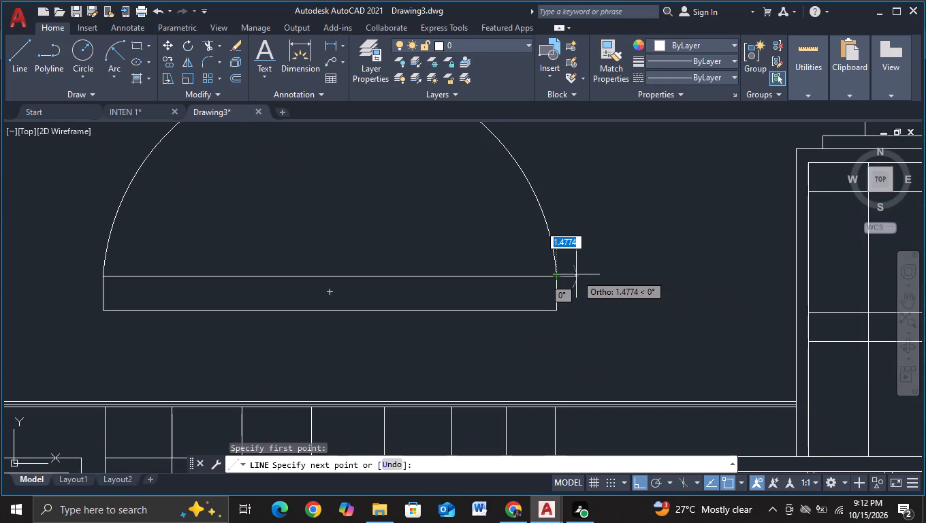
click(579, 274)
key(Escape)
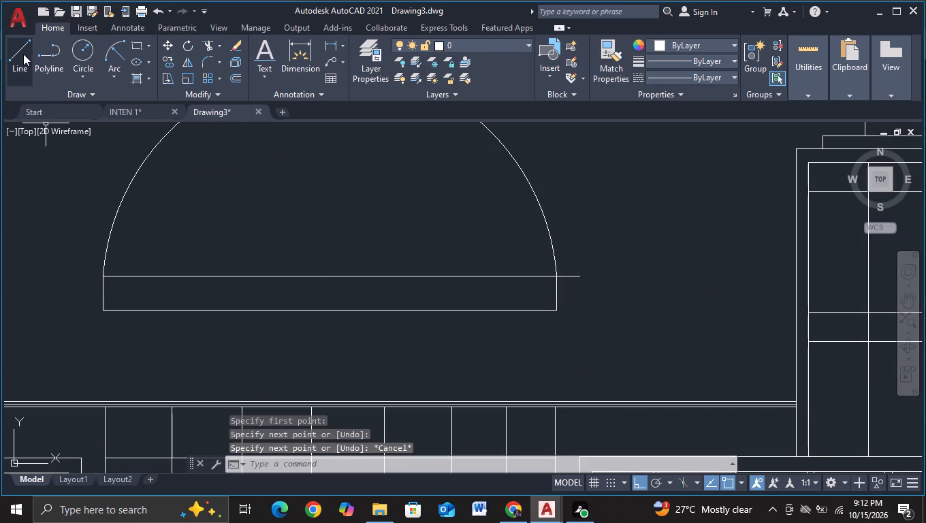
click(23, 54)
click(99, 281)
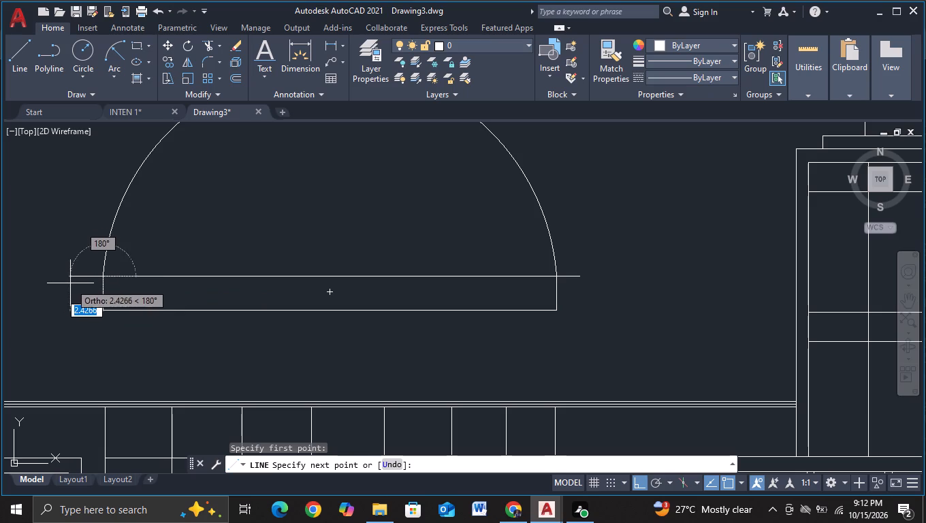
click(70, 283)
scroll(70, 283, down, 2)
key(Escape)
middle_drag(138, 306, 219, 298)
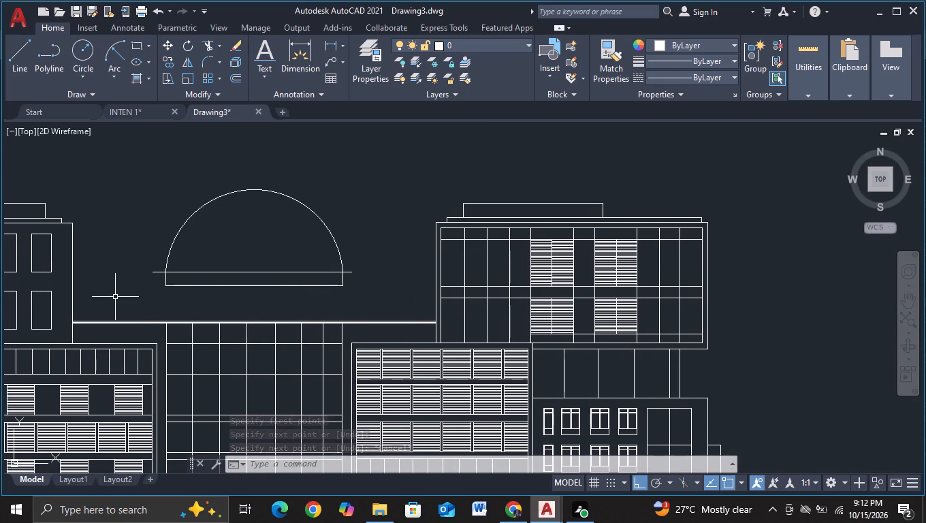
Draw connected lines from the left extension's outer end down, about 37.8 units across, and up to the right extension's end, closing the dome's base band.
click(19, 74)
scroll(182, 359, up, 1)
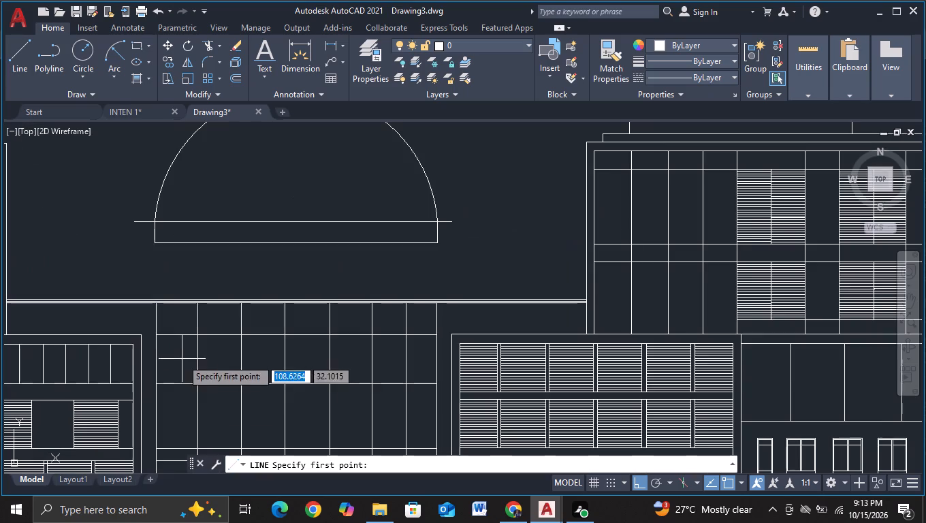
click(135, 227)
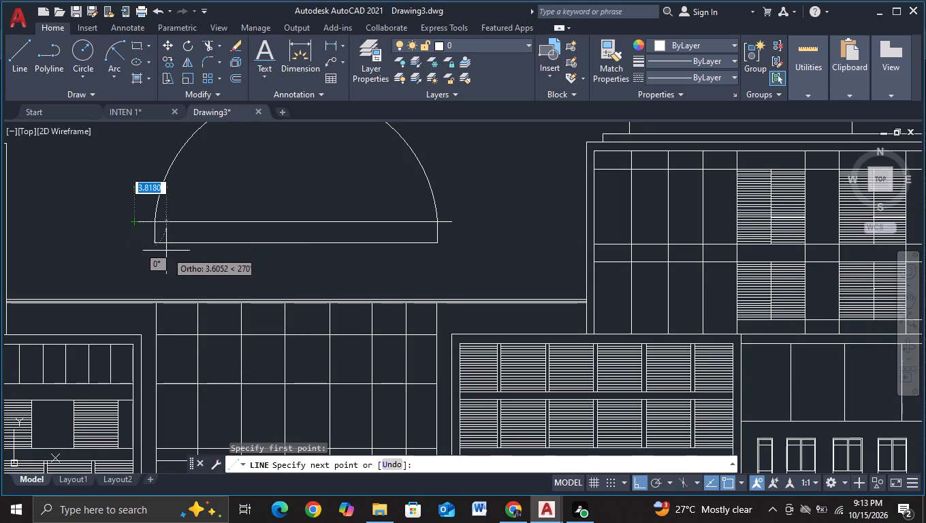
click(133, 242)
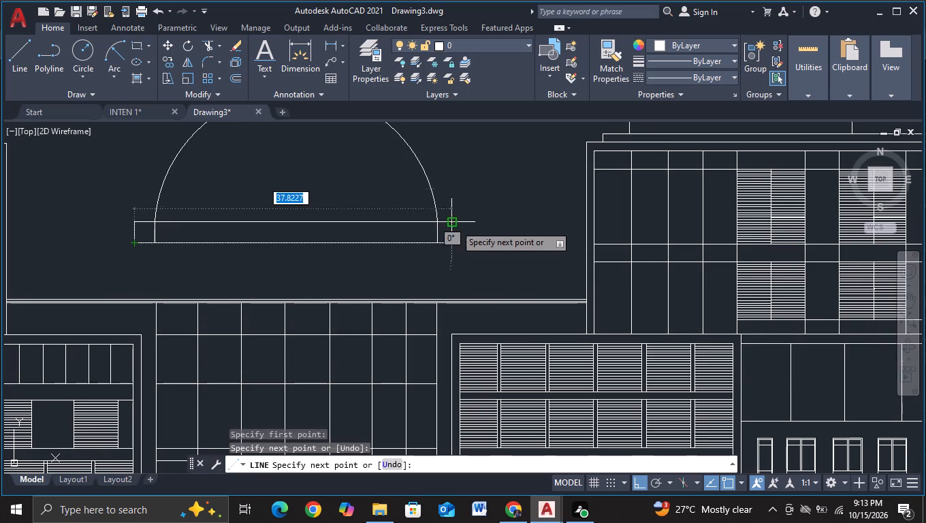
click(451, 244)
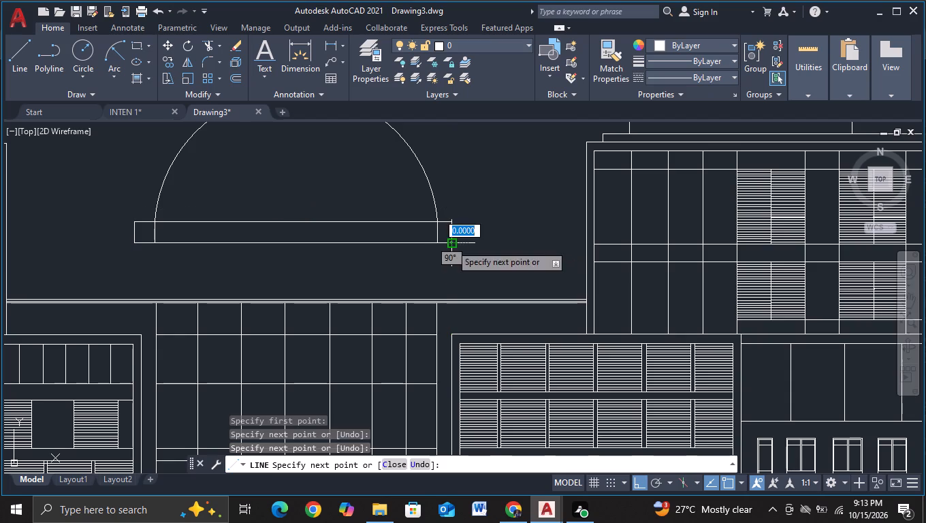
click(449, 223)
key(Escape)
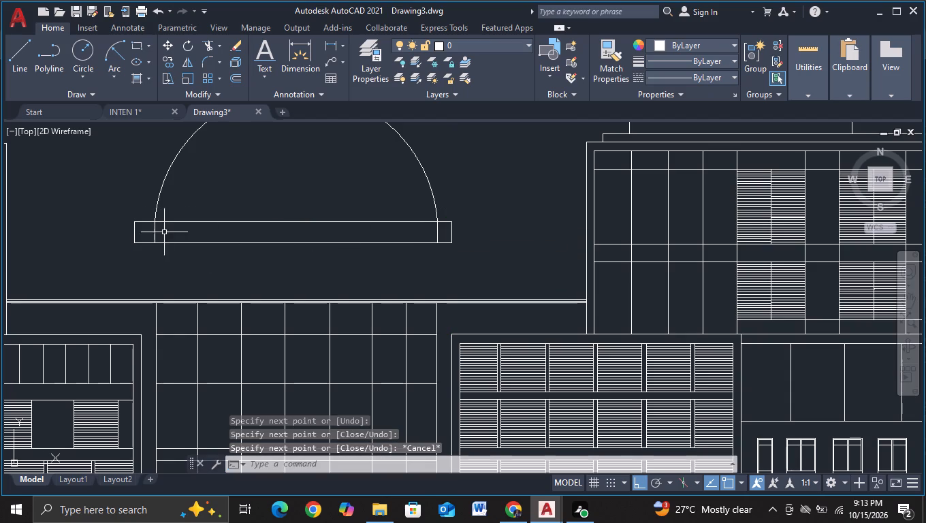
Trim away the two short vertical lines inside the dome's base band, including the leftover stub at the left one's lower end.
click(208, 43)
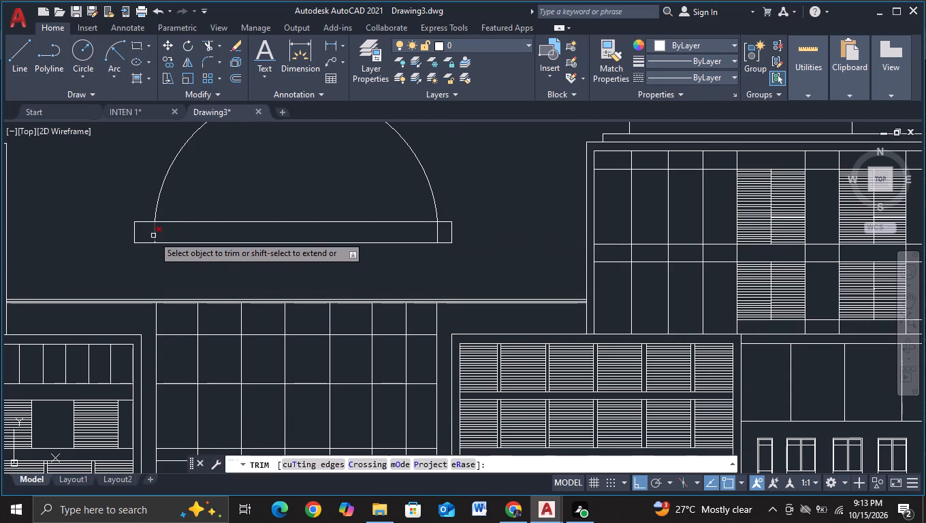
drag(153, 235, 434, 238)
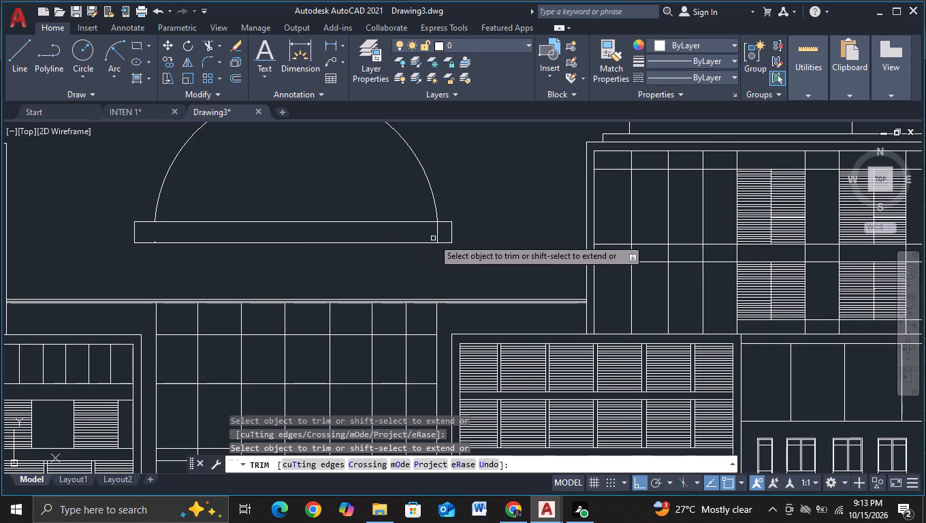
drag(434, 238, 441, 235)
drag(430, 238, 441, 234)
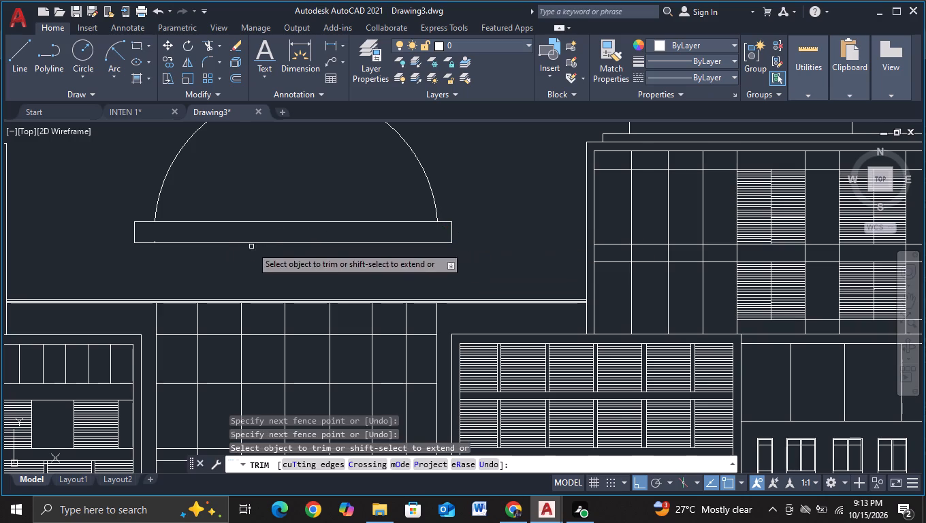
scroll(150, 259, up, 2)
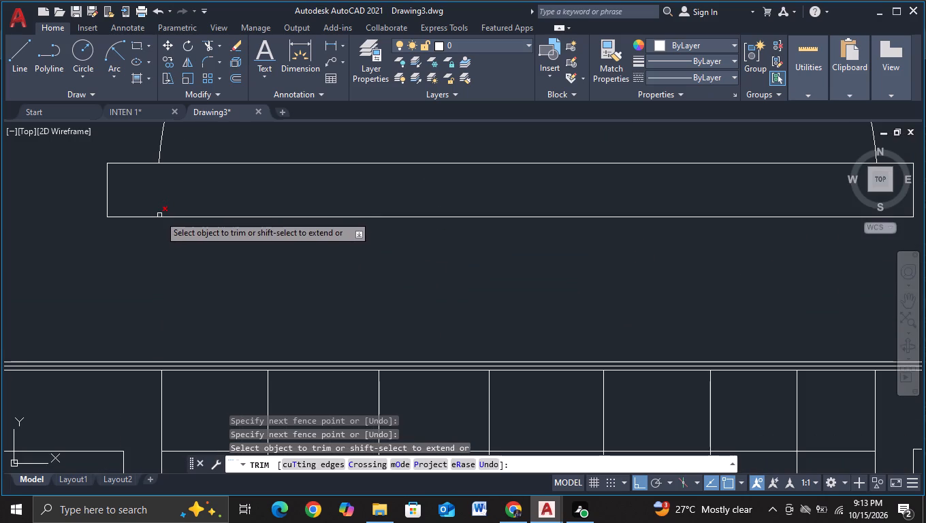
click(159, 215)
scroll(204, 204, up, 1)
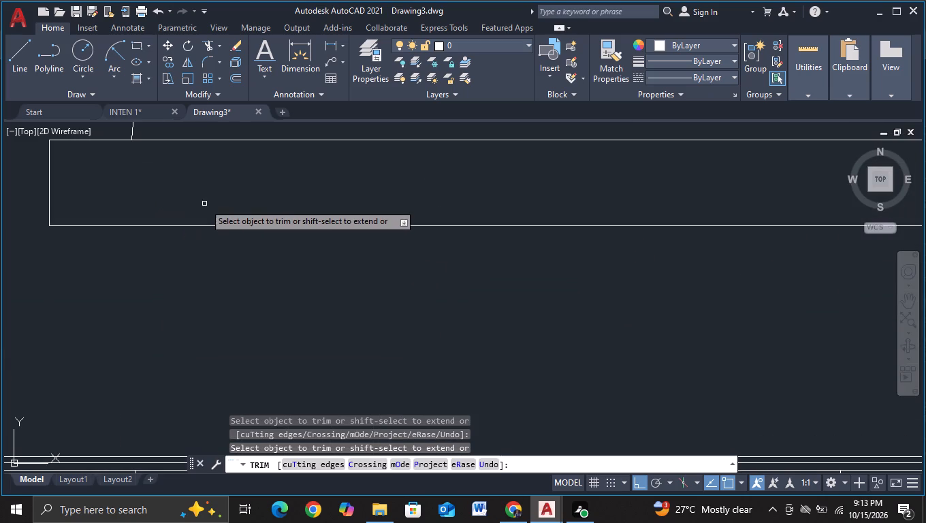
key(Escape)
scroll(197, 209, down, 2)
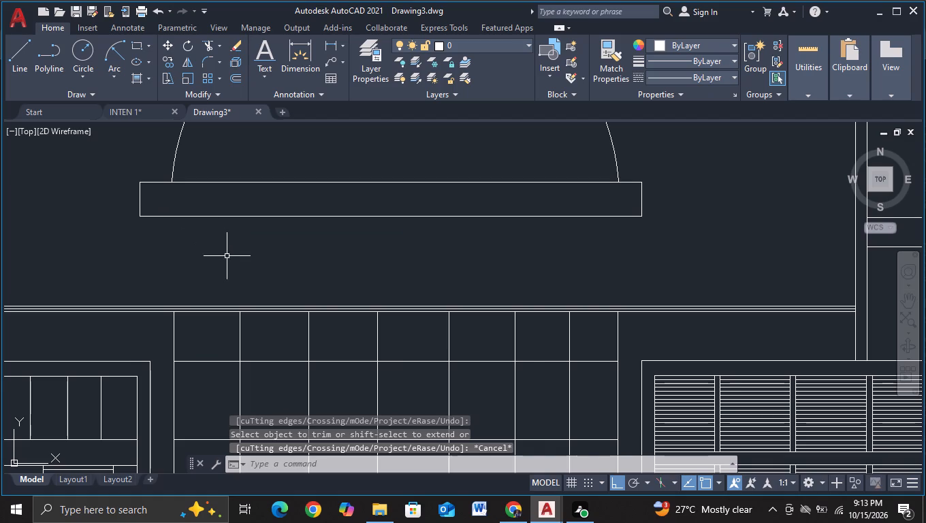
middle_drag(227, 256, 285, 253)
scroll(285, 253, down, 1)
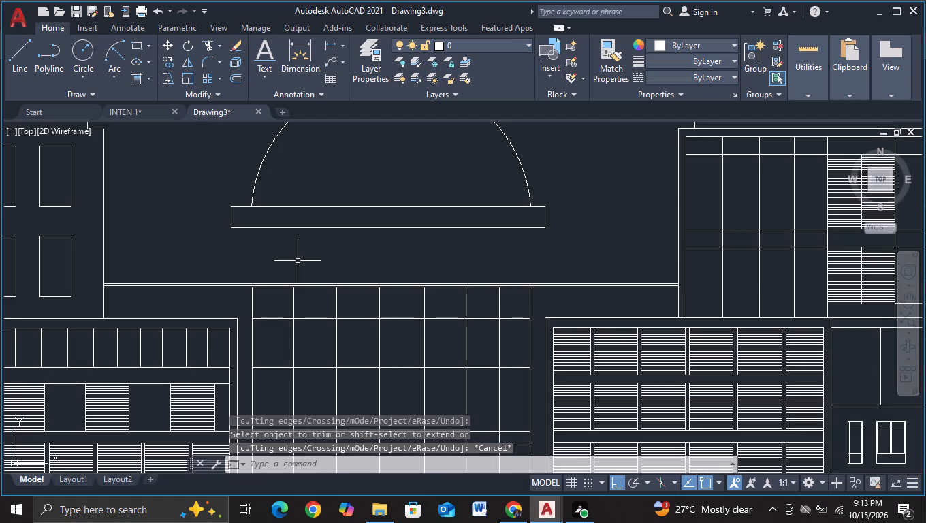
key(Escape)
Move the dome's rectangular base band straight down by about 0.08 units.
click(217, 187)
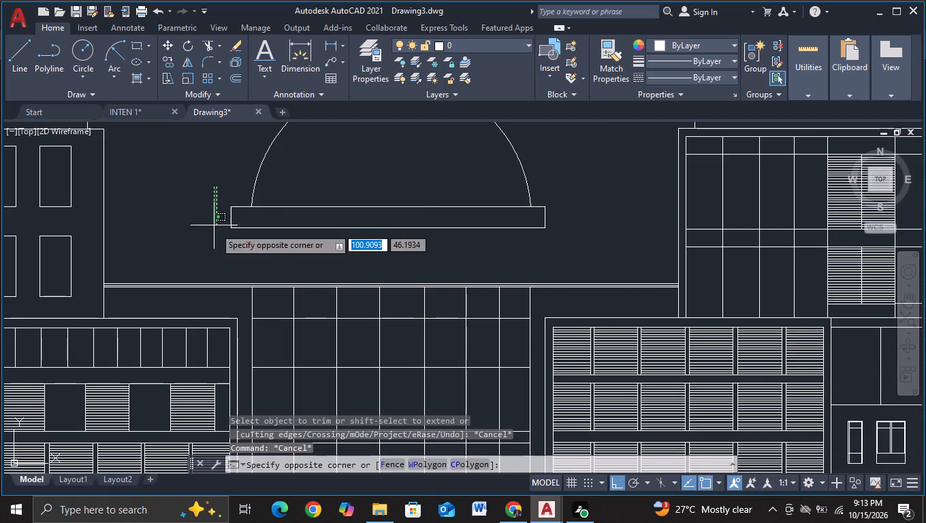
click(598, 241)
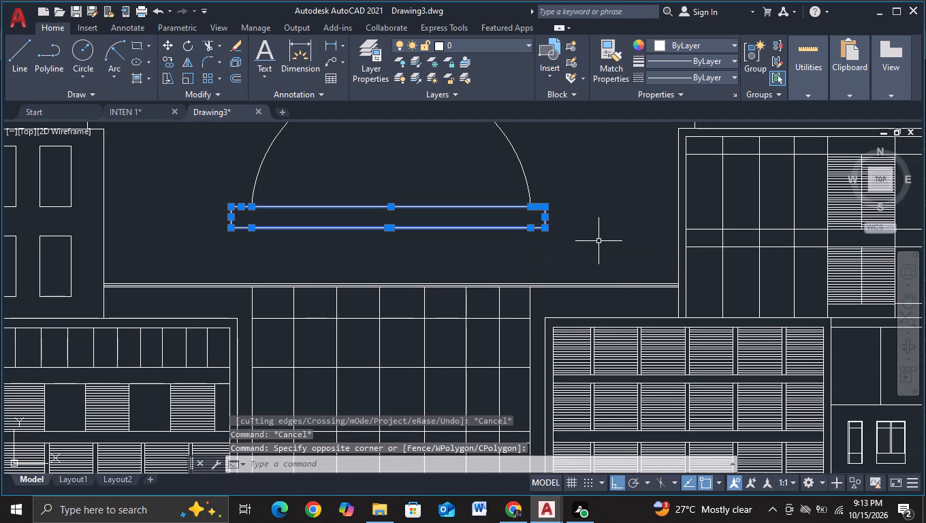
key(comma)
key(BackSpace)
key(m)
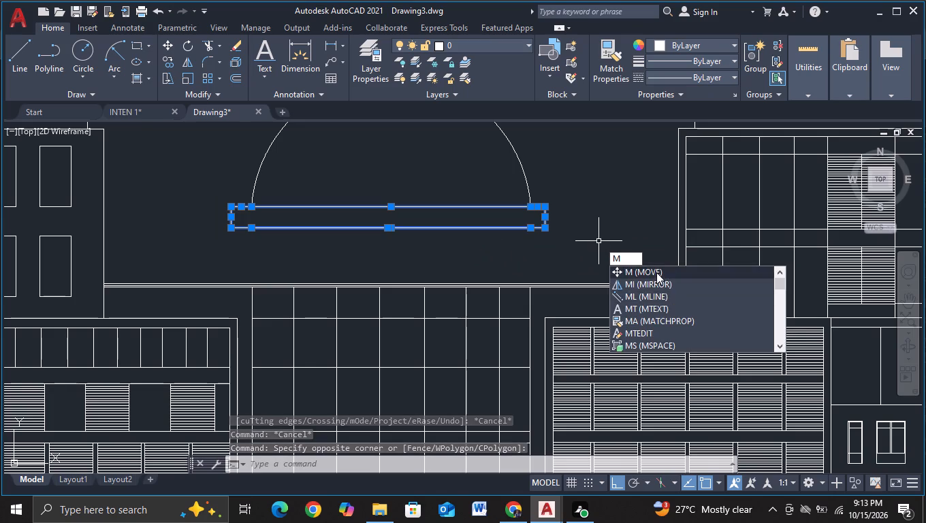
click(656, 272)
click(360, 219)
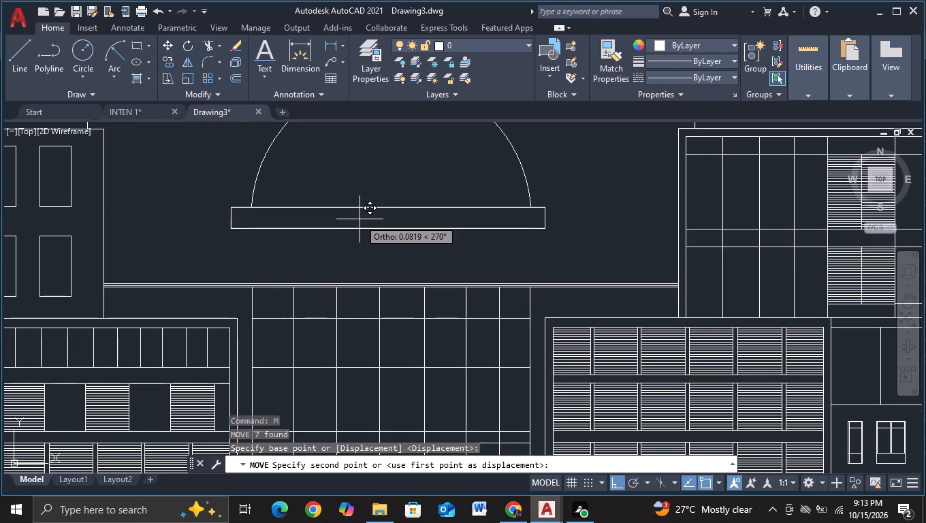
click(360, 219)
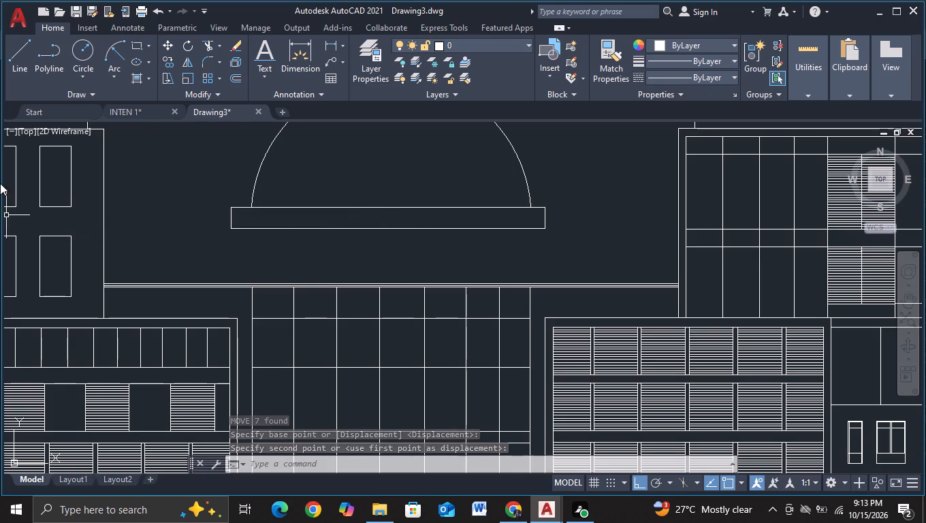
Draw a vertical line about 20 units long from the centre of the base band up past the top of the dome.
click(11, 59)
key(F8)
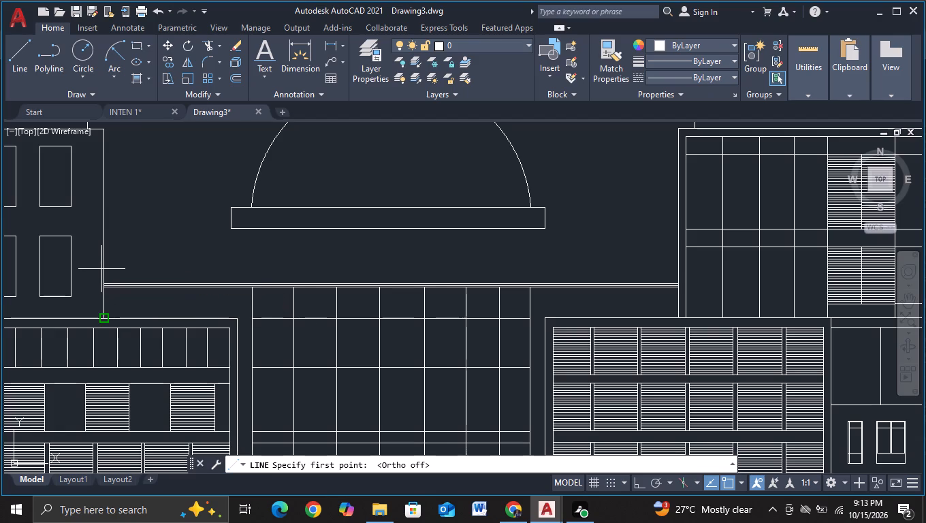
middle_drag(352, 181, 371, 283)
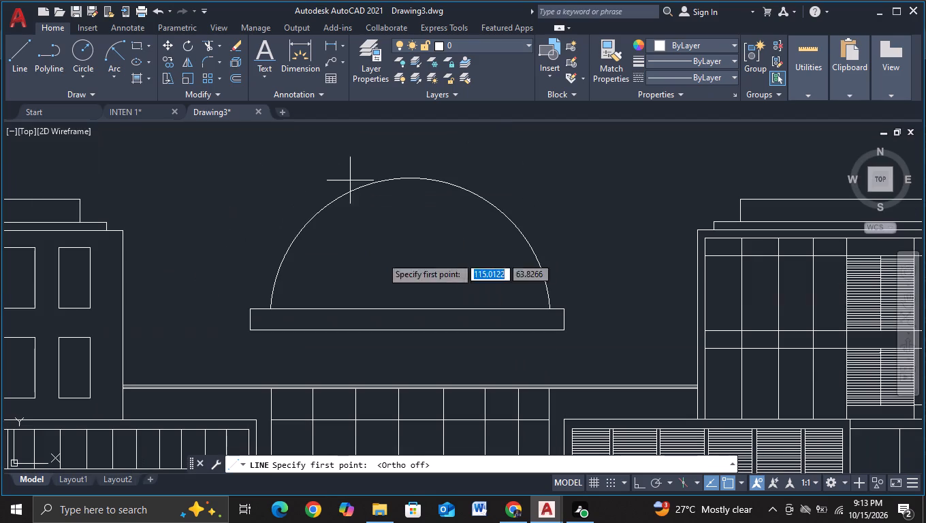
click(411, 318)
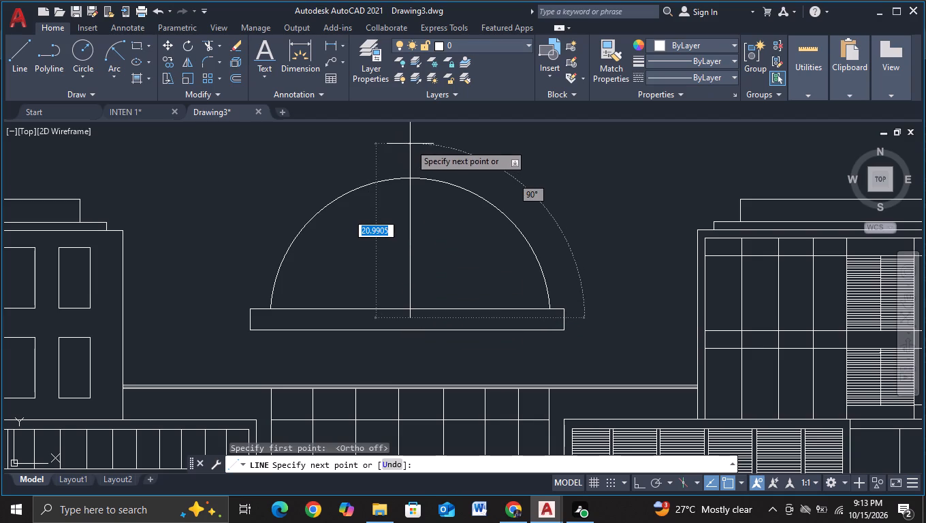
key(F8)
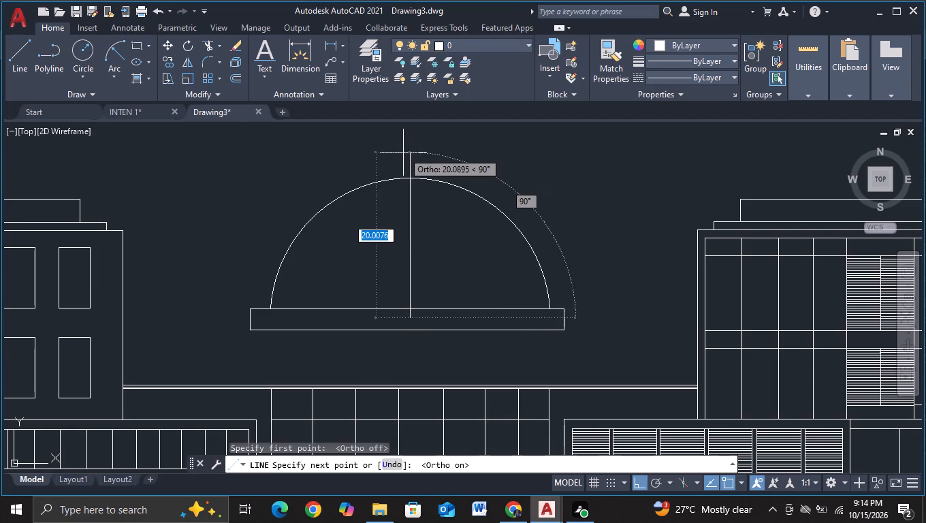
click(403, 153)
key(Escape)
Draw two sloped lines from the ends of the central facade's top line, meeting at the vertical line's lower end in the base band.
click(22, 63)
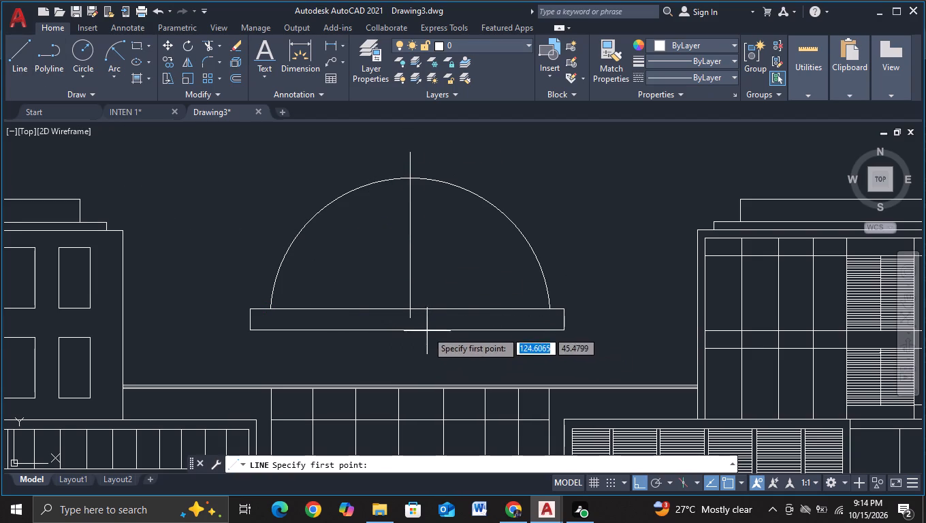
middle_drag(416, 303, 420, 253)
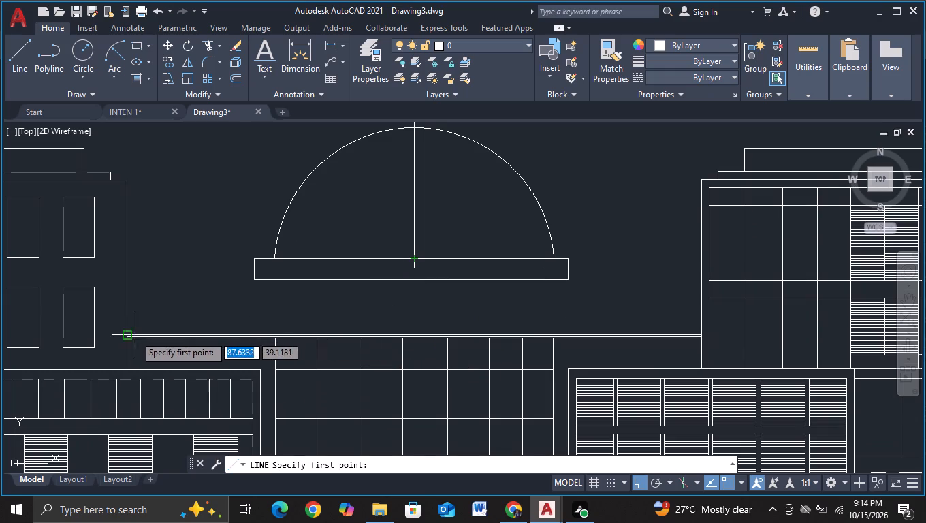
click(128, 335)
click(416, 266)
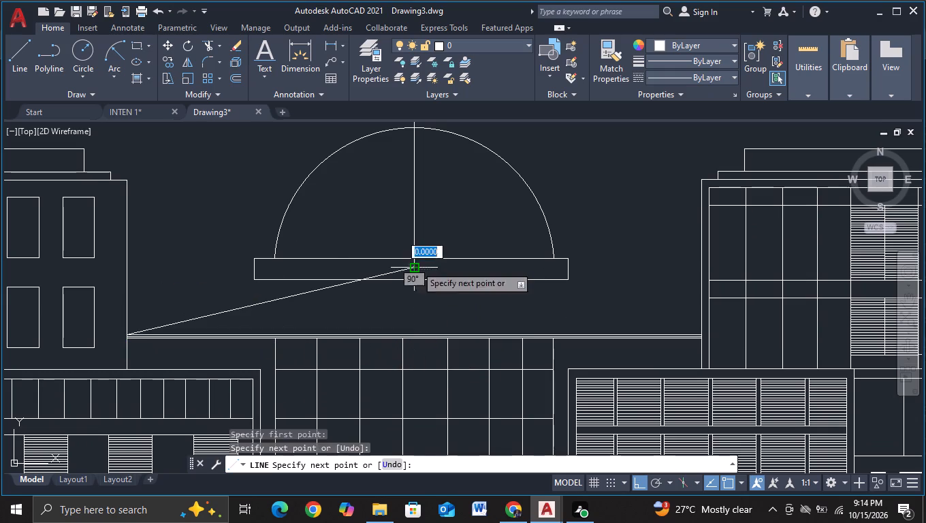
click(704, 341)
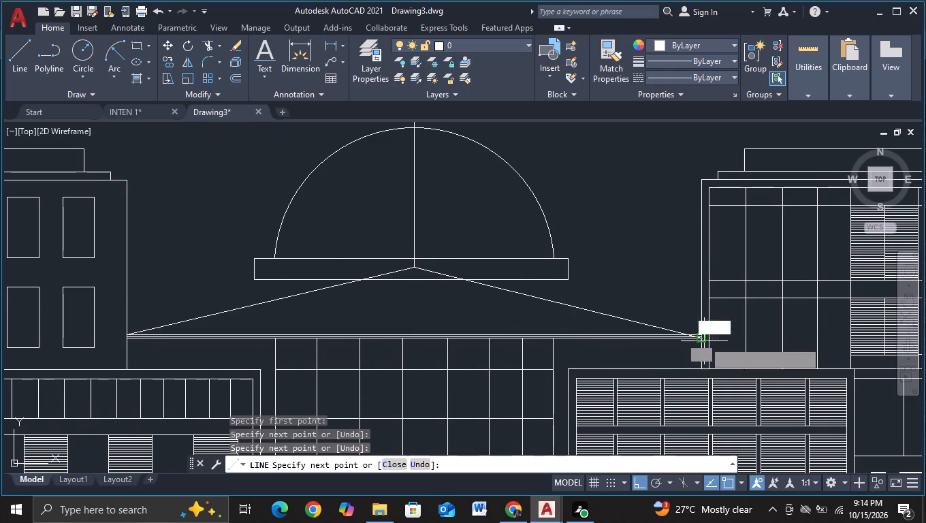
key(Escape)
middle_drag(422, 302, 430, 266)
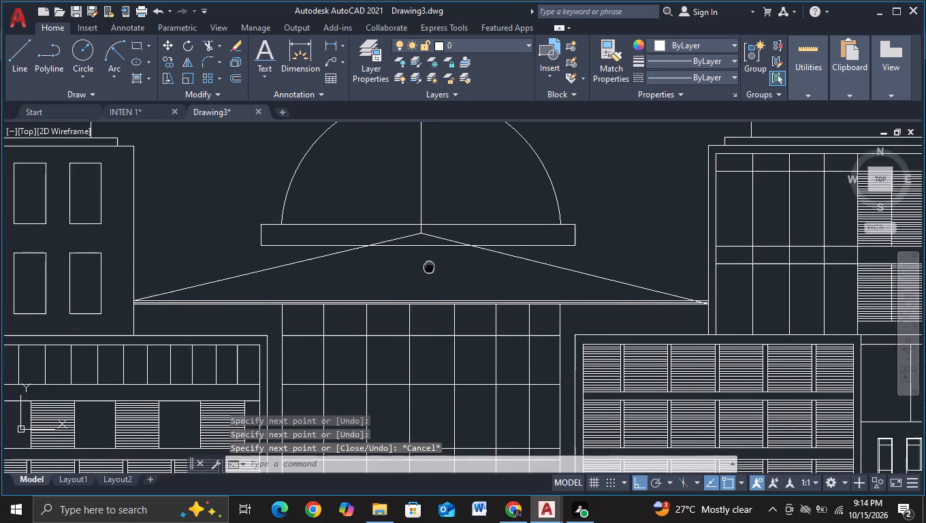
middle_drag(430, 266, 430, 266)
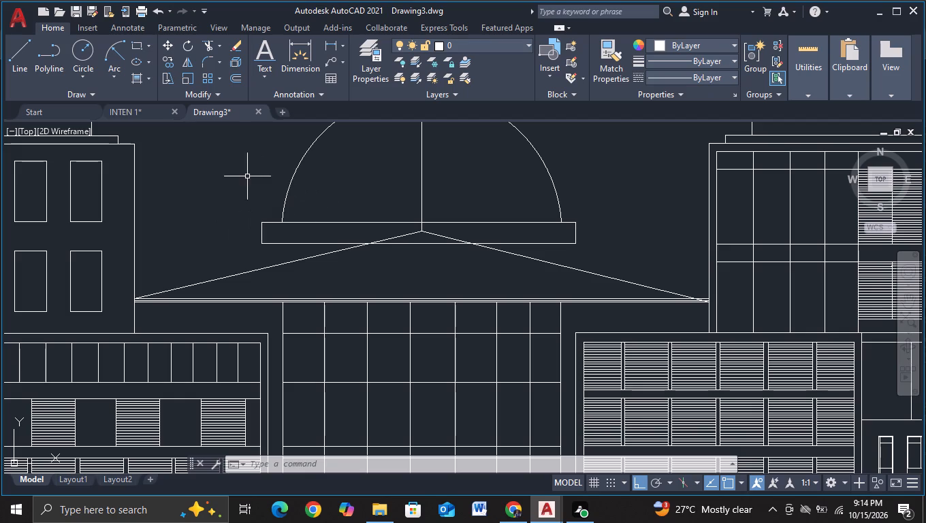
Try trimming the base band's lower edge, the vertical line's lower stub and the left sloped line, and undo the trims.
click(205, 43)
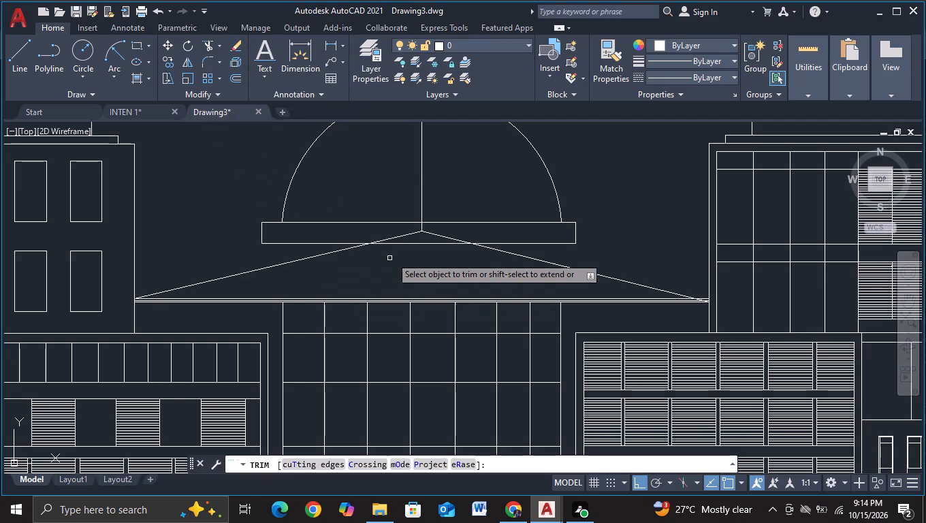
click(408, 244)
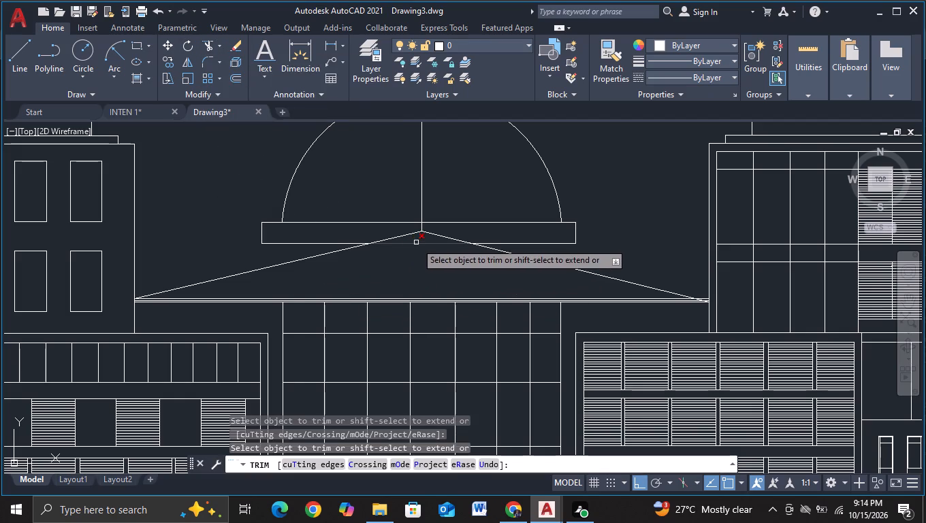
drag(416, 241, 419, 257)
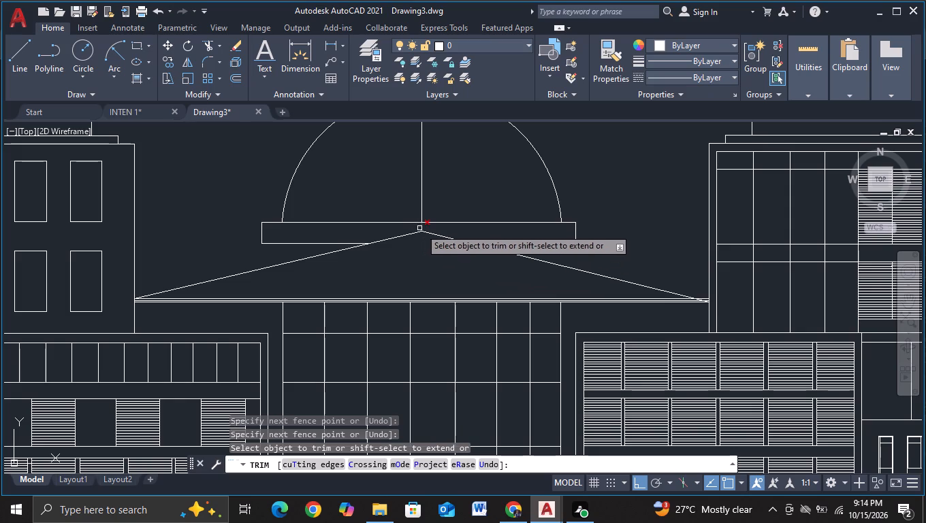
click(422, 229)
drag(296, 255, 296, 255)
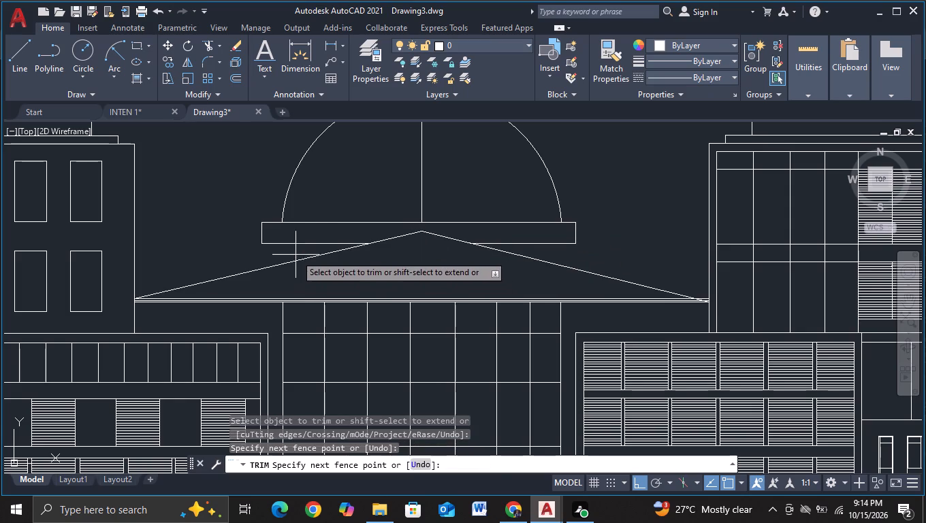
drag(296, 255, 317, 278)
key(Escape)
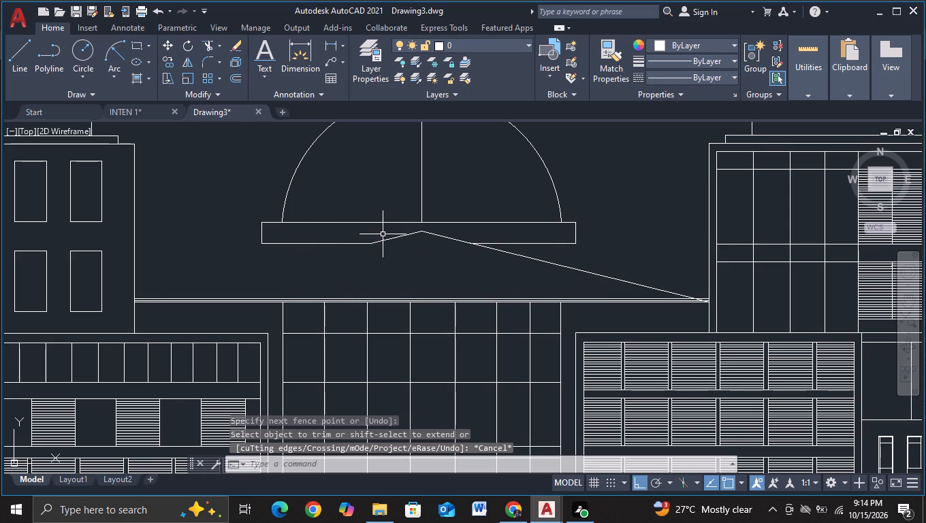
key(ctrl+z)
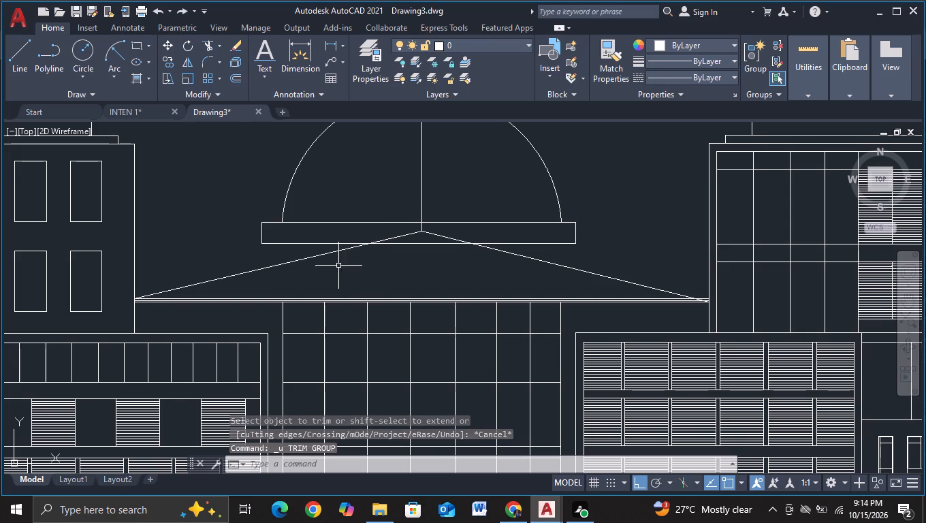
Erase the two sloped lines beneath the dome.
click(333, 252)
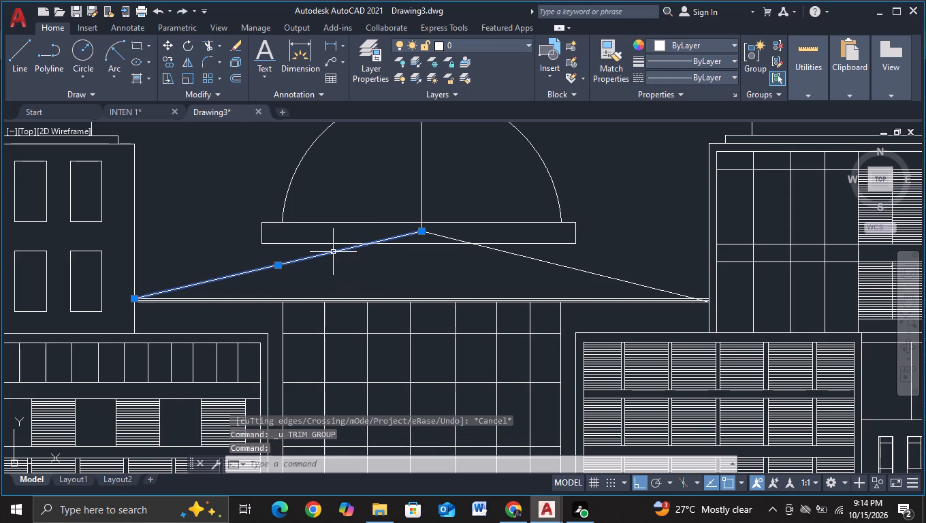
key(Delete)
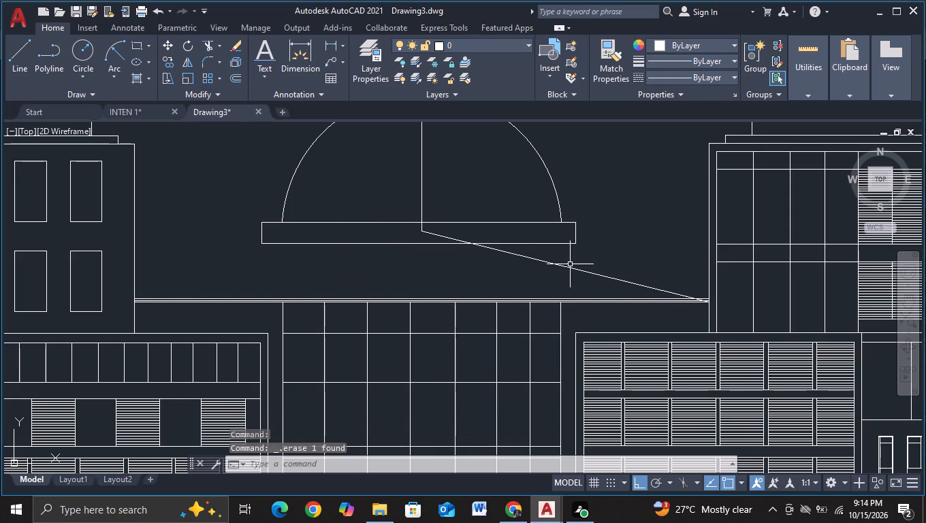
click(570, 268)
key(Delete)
Trim the part of the dome's vertical centre line that extends below the base band's upper edge.
click(202, 49)
click(421, 229)
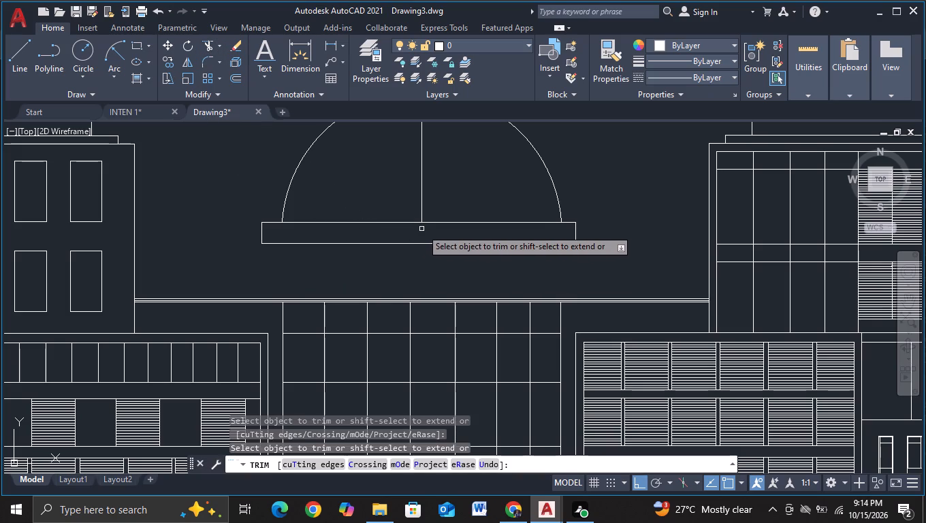
key(Escape)
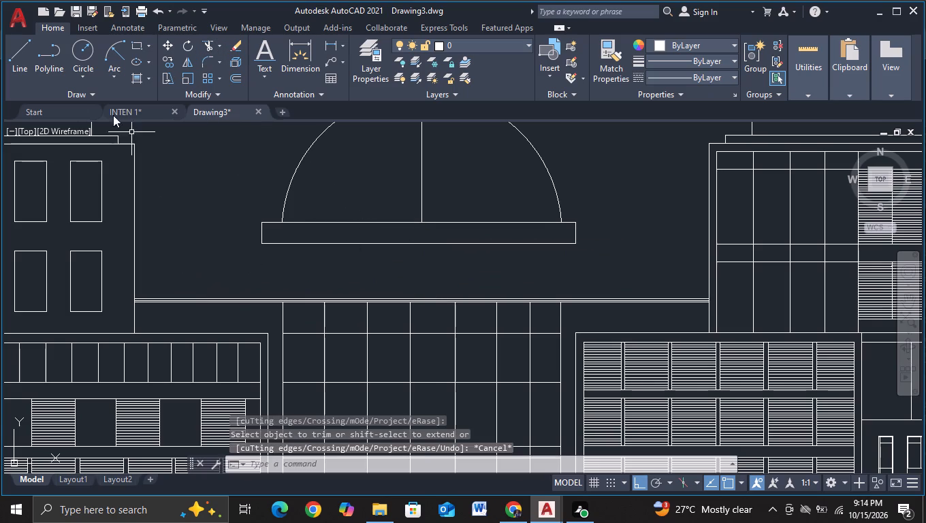
Draw a sloped line from the foot of the dome's centre line to the left end of the facade's lowest top line.
click(22, 68)
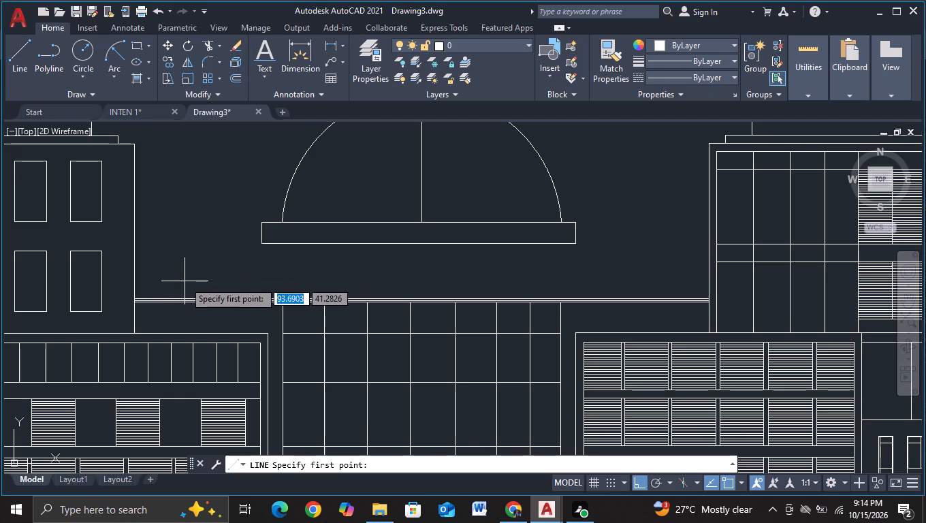
click(419, 223)
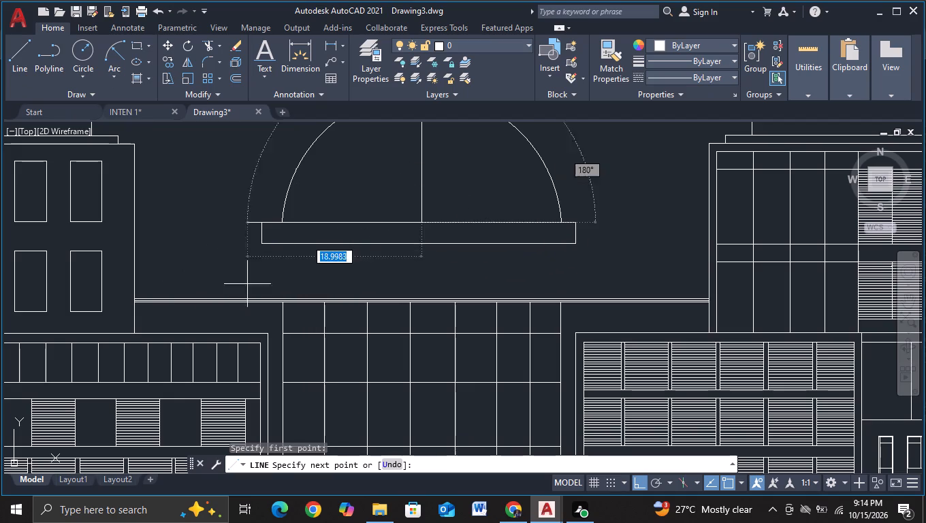
scroll(129, 307, up, 3)
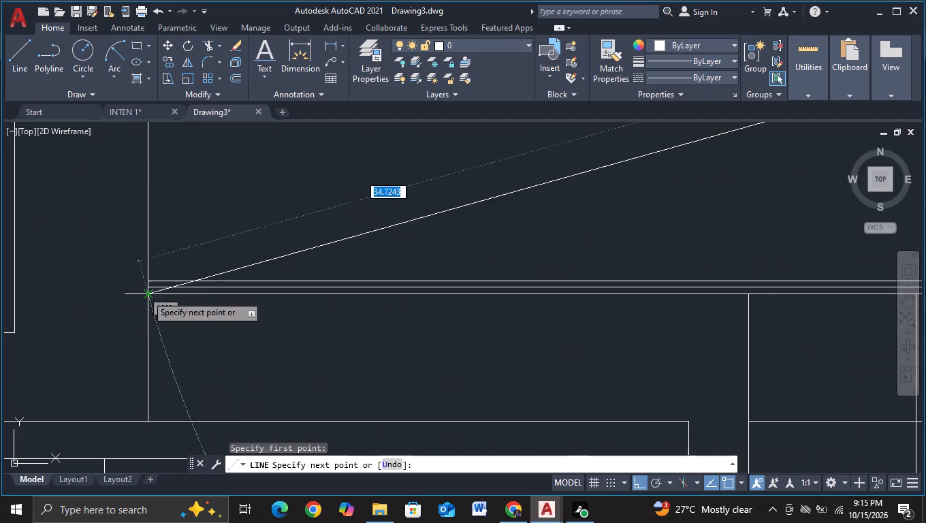
click(147, 295)
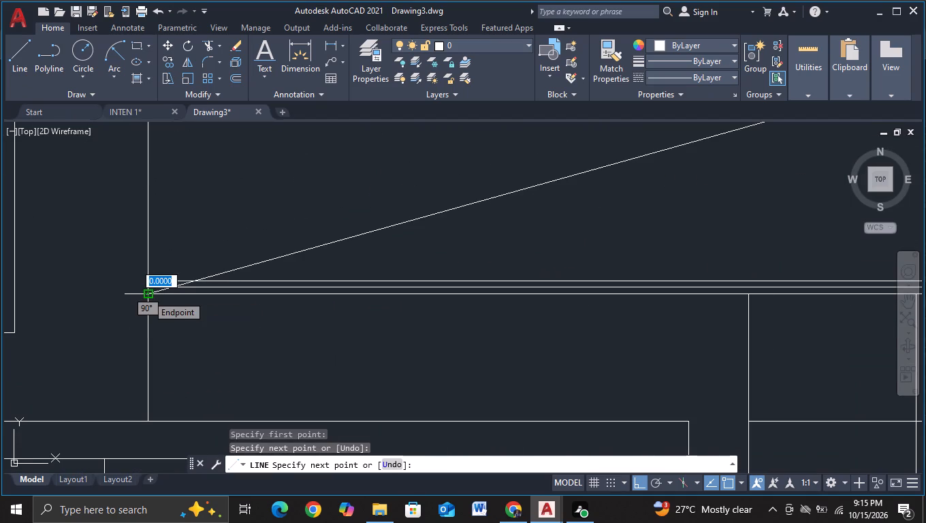
key(Escape)
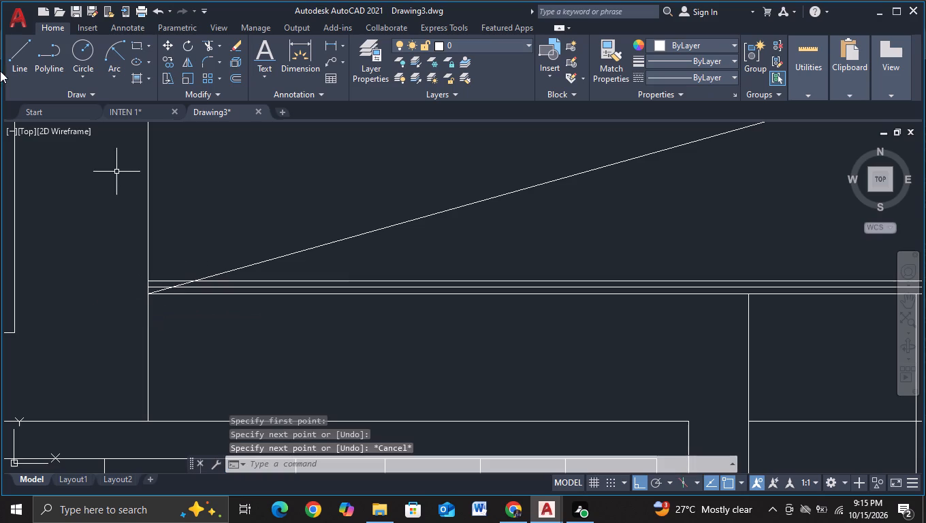
Draw a matching sloped line from the foot of the dome's centre line to the right end of the facade's lowest top line.
click(20, 61)
scroll(494, 251, down, 2)
middle_drag(550, 248, 492, 271)
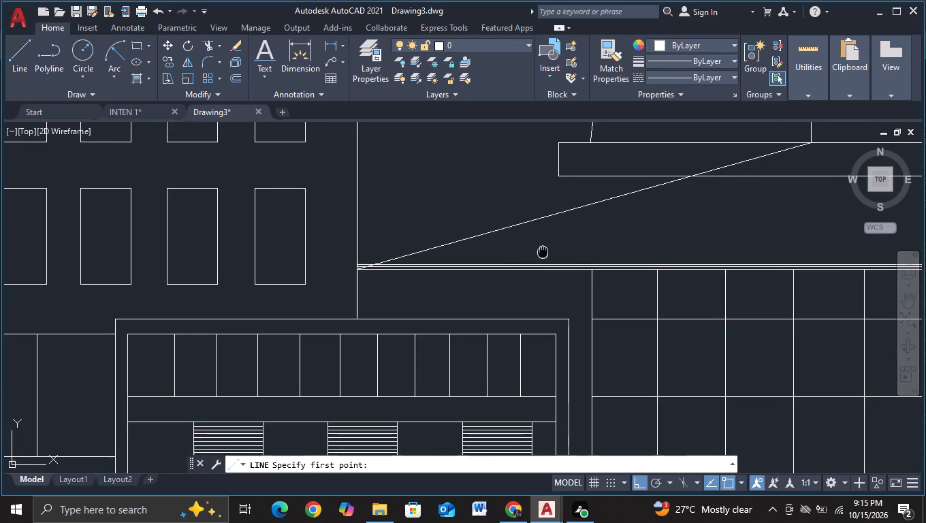
middle_drag(492, 271, 52, 329)
click(316, 223)
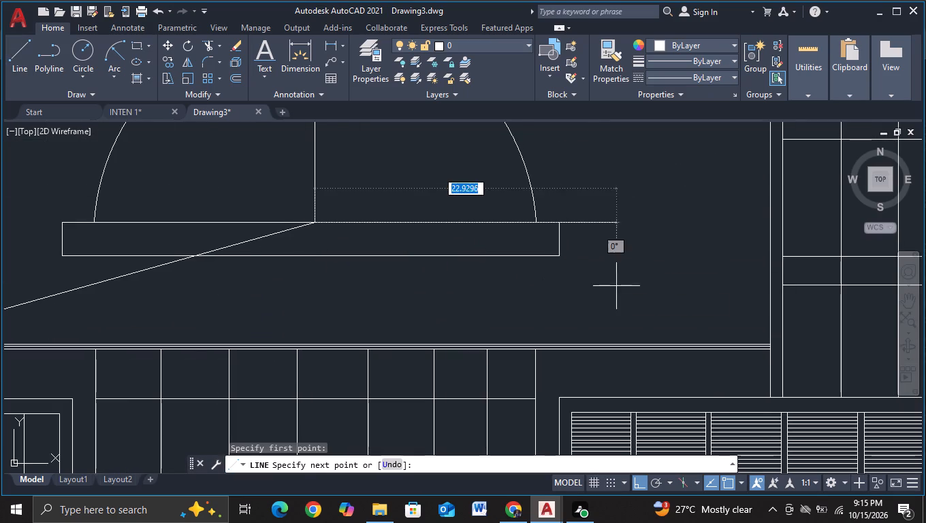
middle_drag(722, 369, 405, 379)
scroll(404, 379, up, 3)
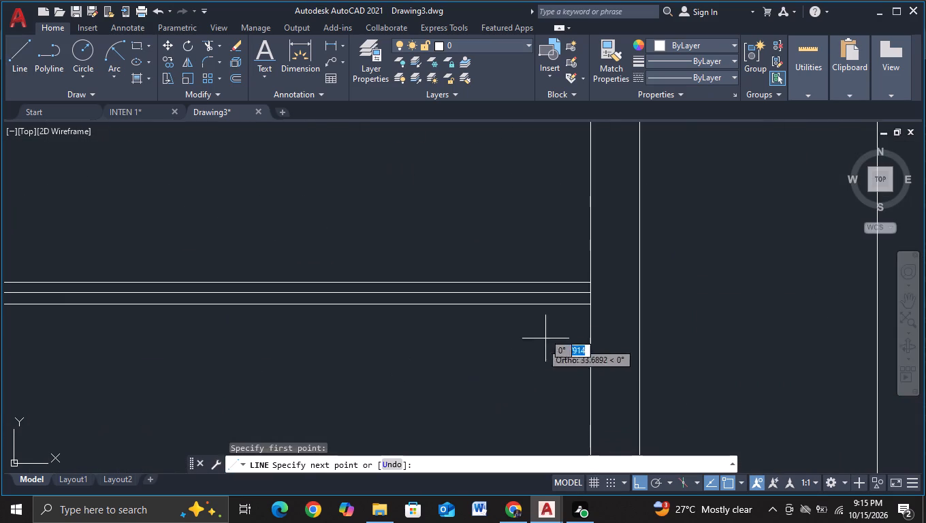
click(591, 308)
key(Escape)
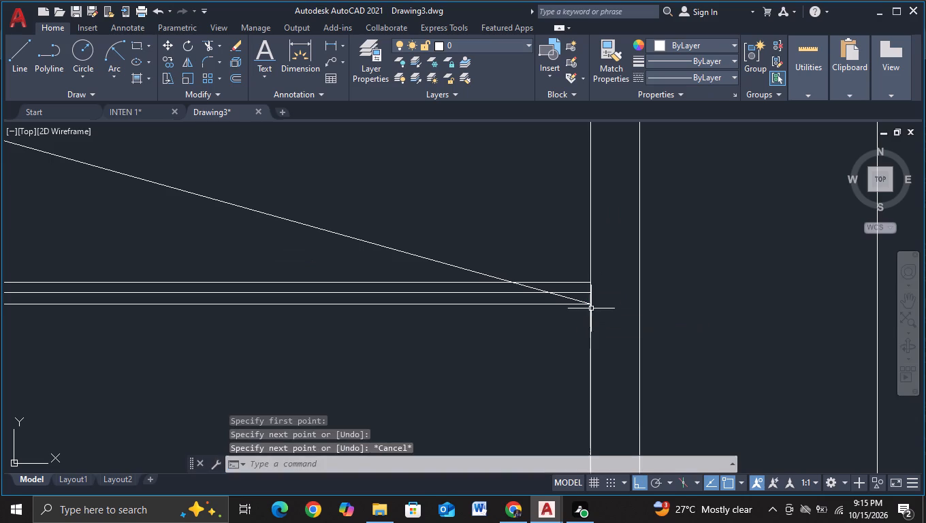
Trim the part of the base band's lower edge lying between the two sloped lines.
scroll(214, 371, down, 3)
middle_drag(205, 373, 514, 366)
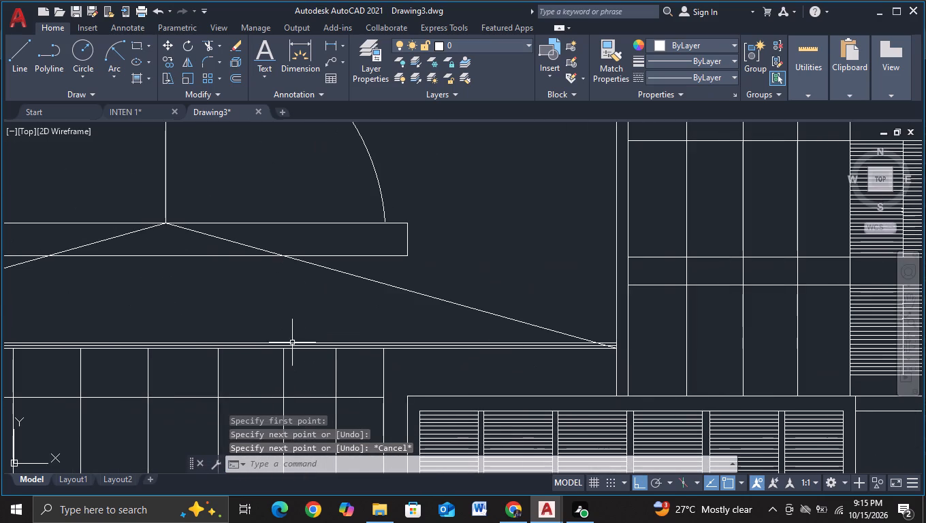
middle_drag(283, 323, 412, 315)
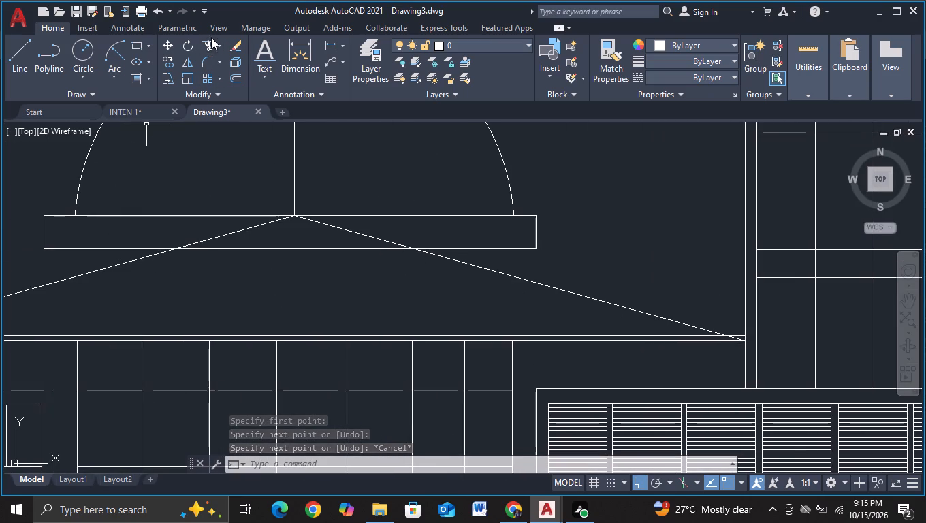
click(208, 43)
drag(306, 234, 317, 273)
scroll(317, 273, down, 1)
key(Escape)
With ortho off, draw a two-segment line from just inside the left block to the base band's lower-left corner and on to the sloped lines' apex.
middle_drag(226, 289, 285, 280)
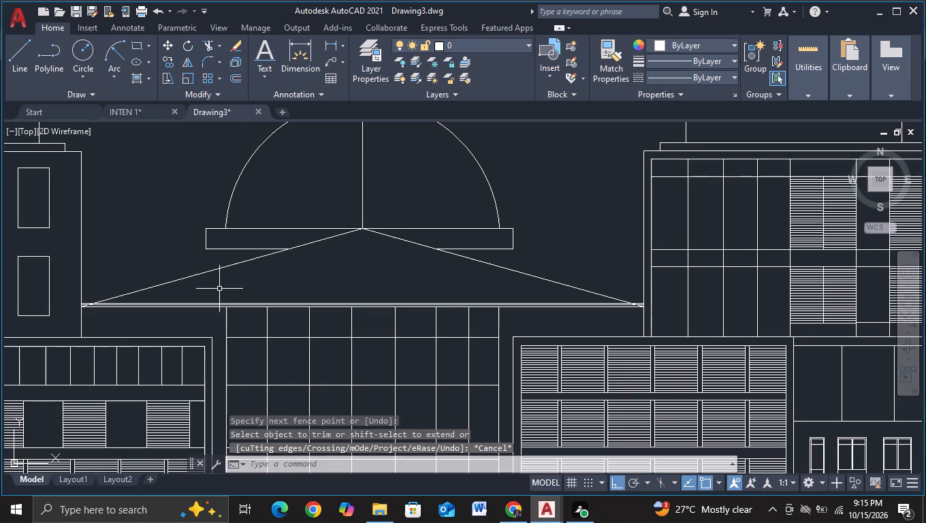
click(16, 66)
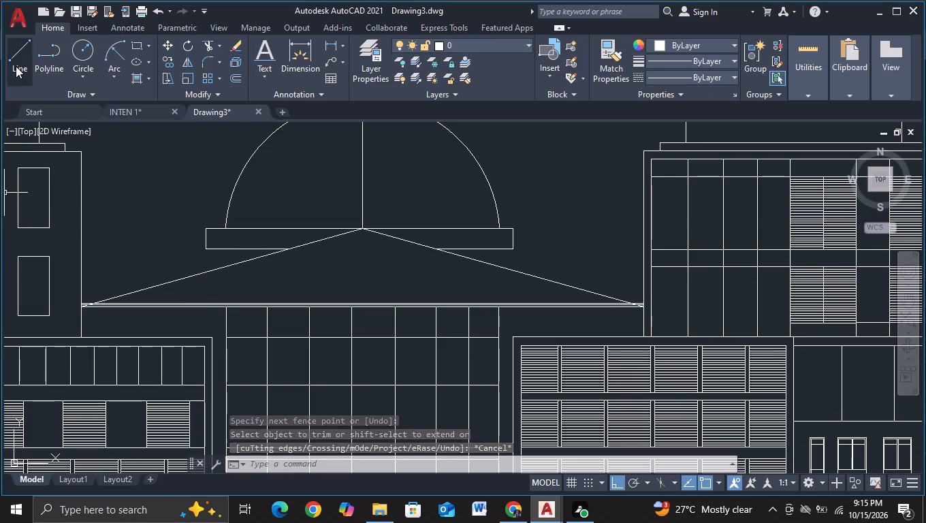
scroll(99, 253, up, 1)
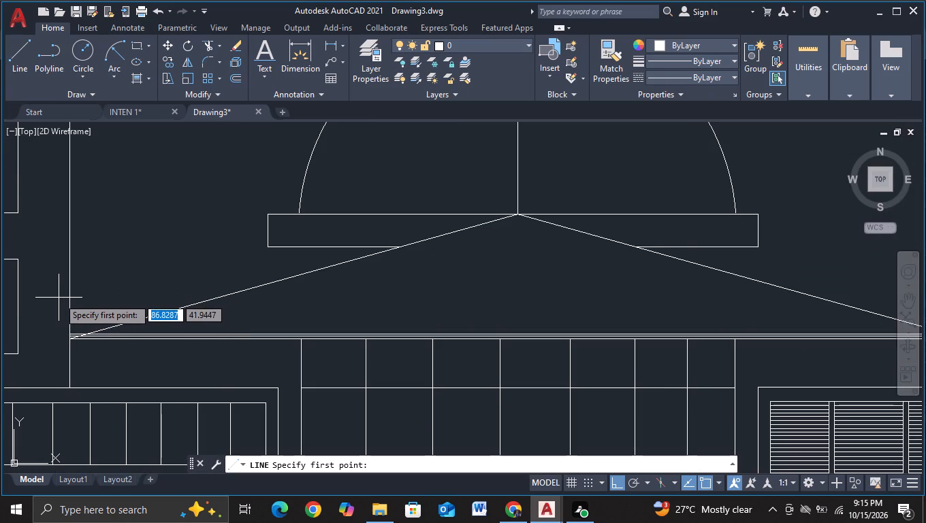
click(52, 291)
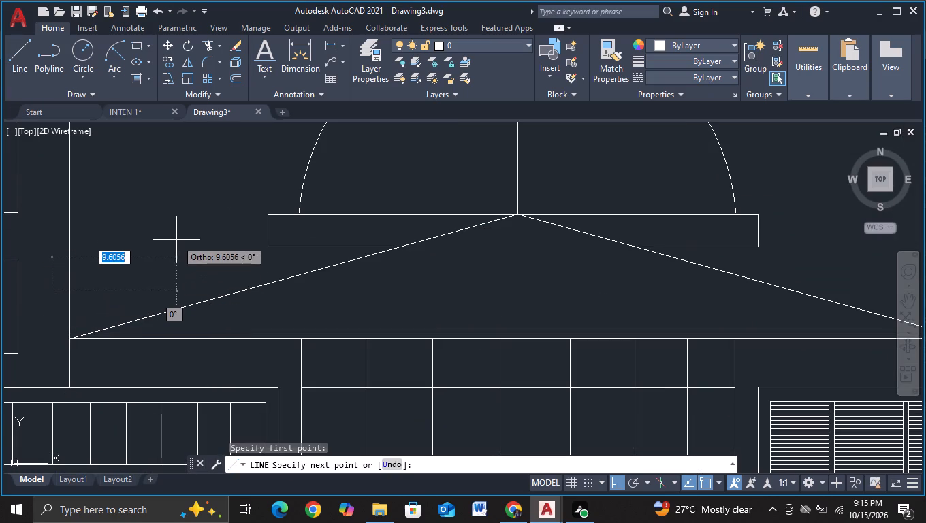
key(F8)
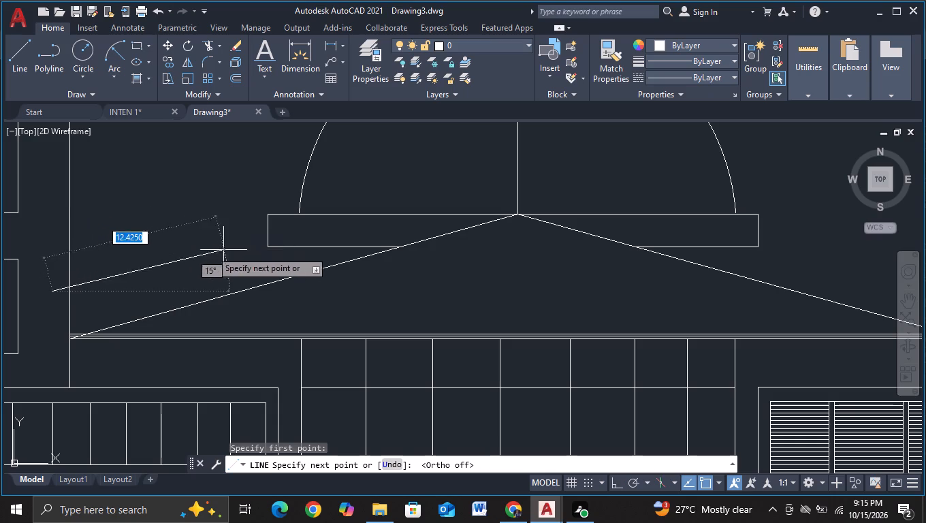
click(272, 246)
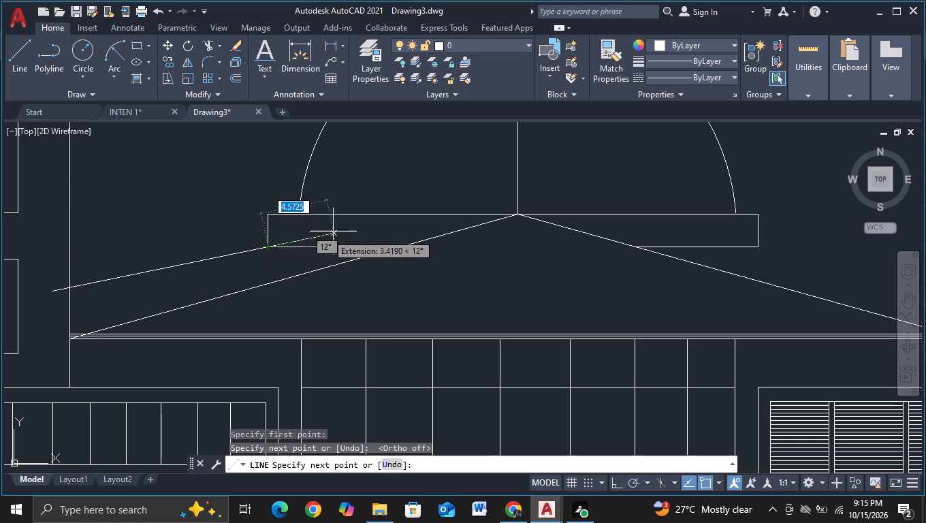
click(520, 215)
key(Escape)
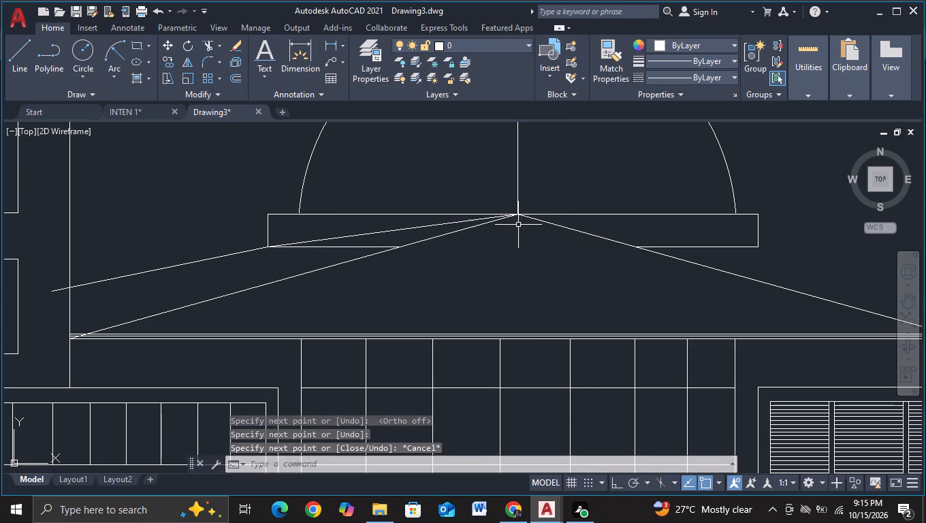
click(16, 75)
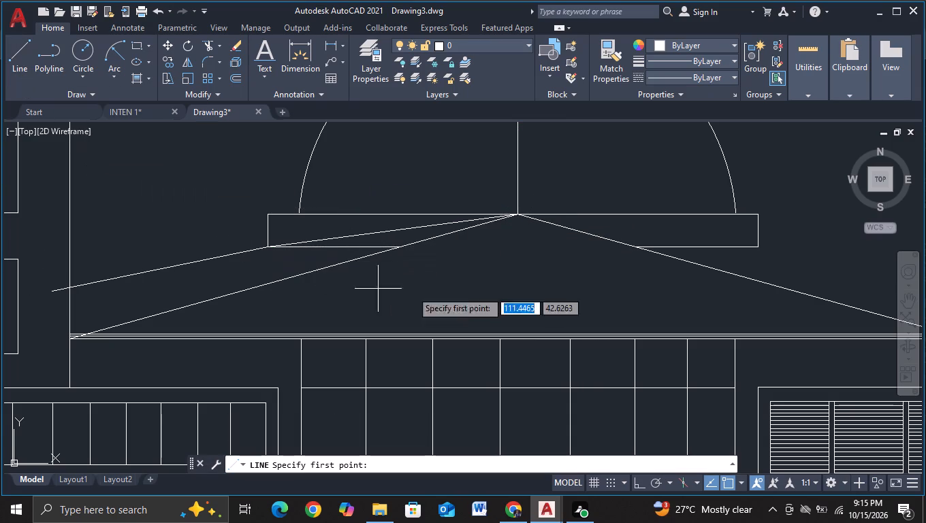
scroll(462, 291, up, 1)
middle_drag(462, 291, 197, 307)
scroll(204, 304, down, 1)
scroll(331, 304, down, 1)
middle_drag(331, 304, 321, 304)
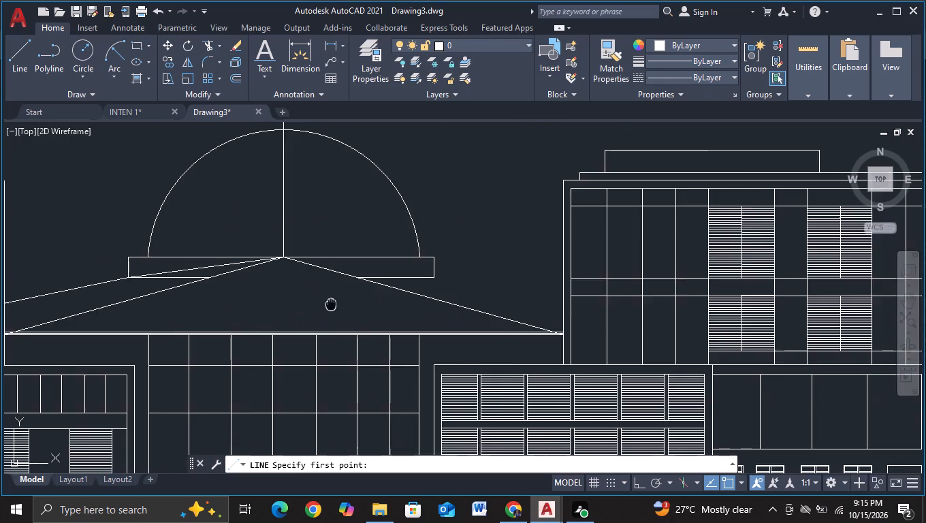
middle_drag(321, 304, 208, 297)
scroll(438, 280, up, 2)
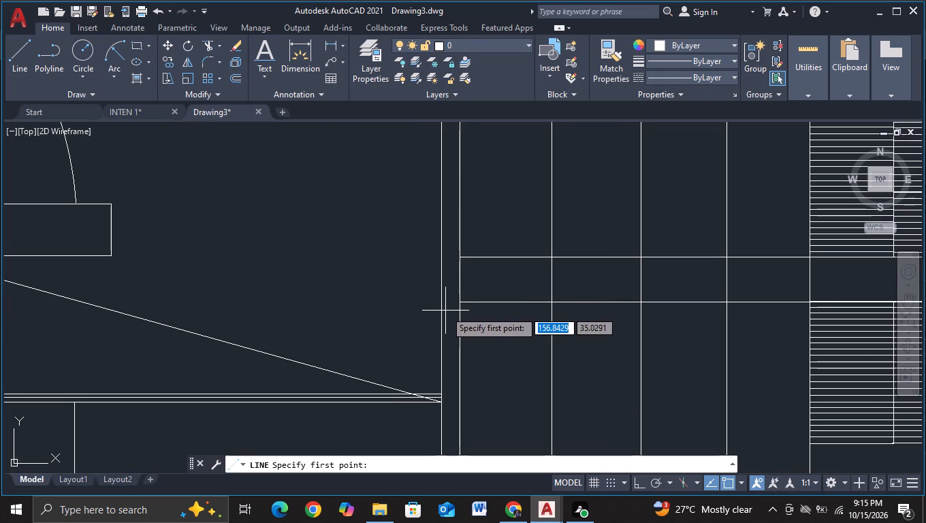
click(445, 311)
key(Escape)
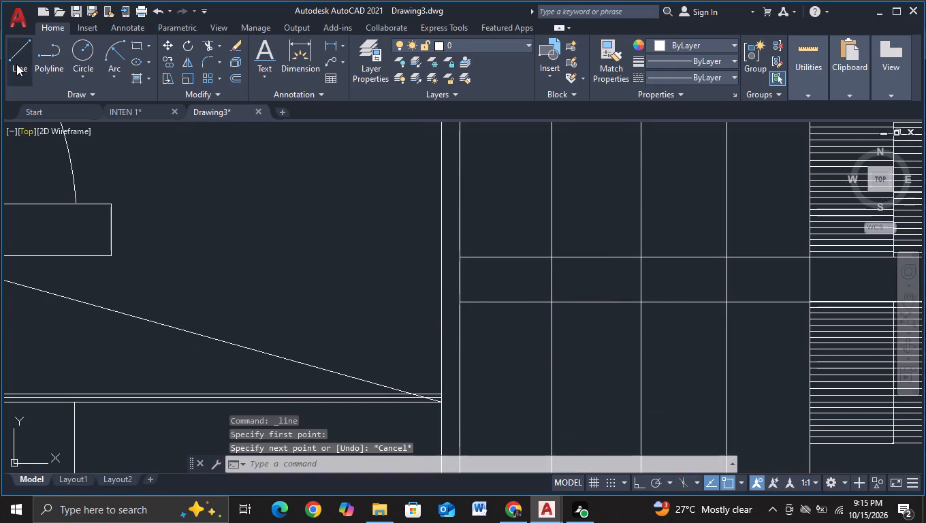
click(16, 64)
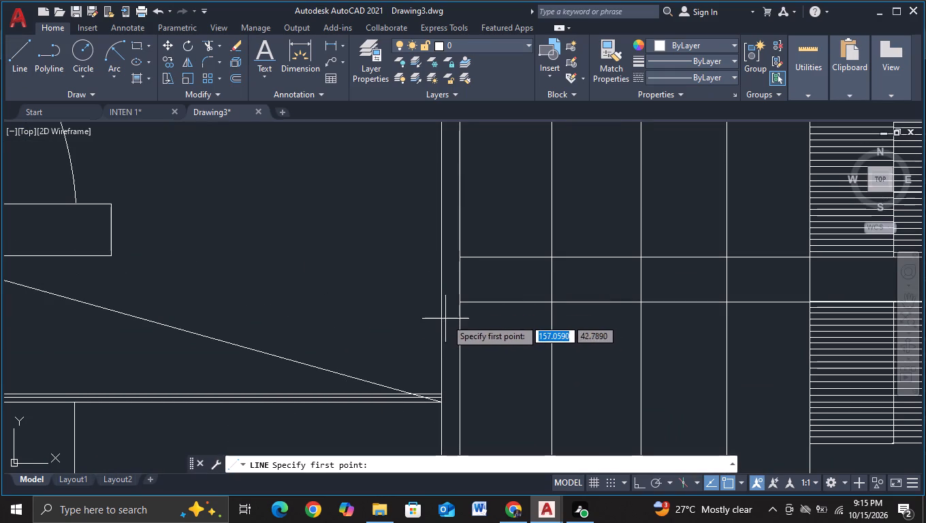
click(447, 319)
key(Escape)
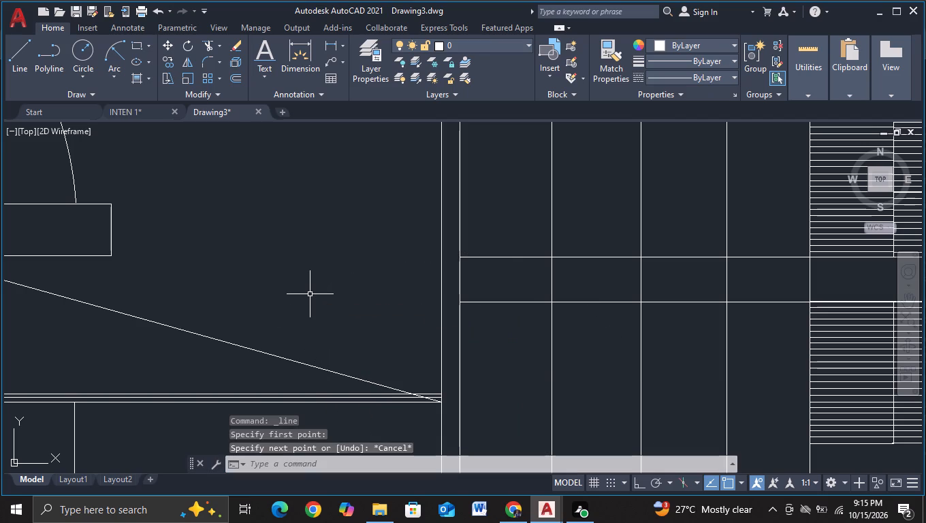
Draw a two-segment line from an unsnapped point just inside the right block to the base band's lower-right corner and on to the apex.
key(F3)
click(13, 67)
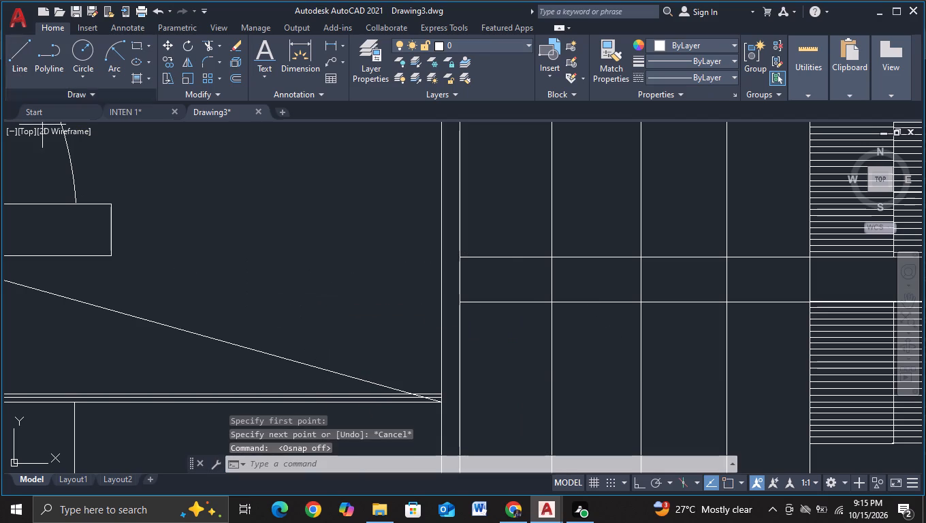
click(451, 324)
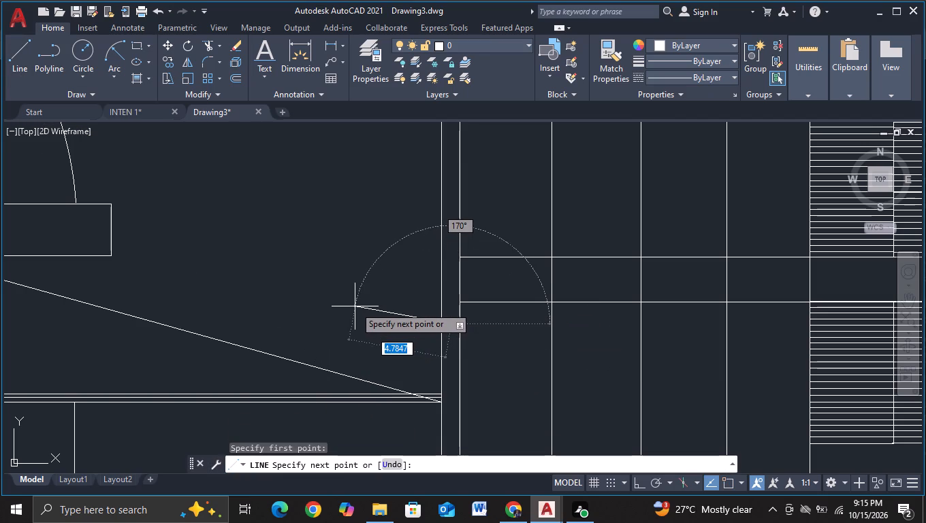
key(F3)
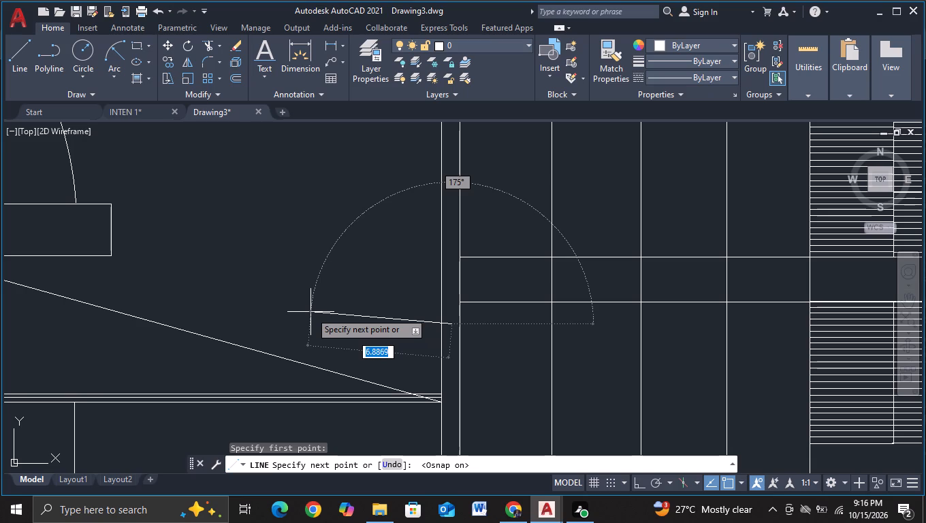
click(103, 254)
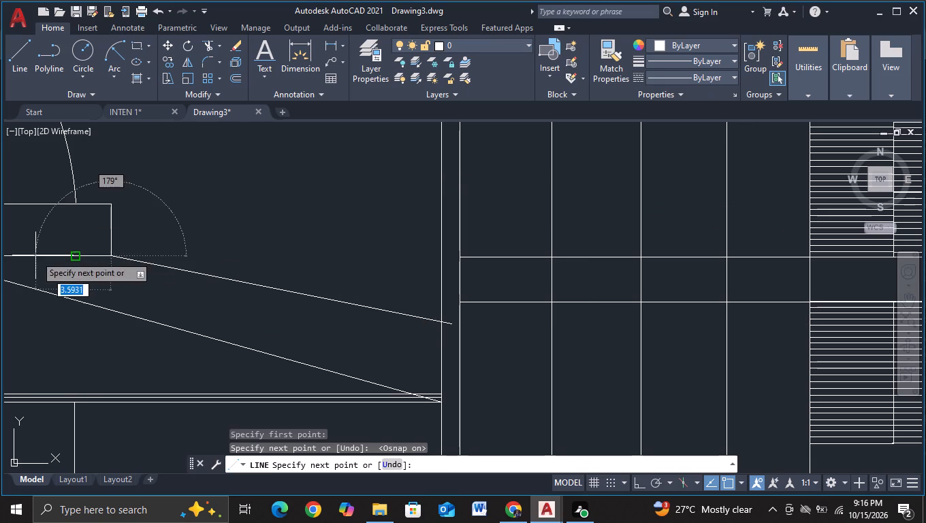
middle_drag(35, 255, 384, 306)
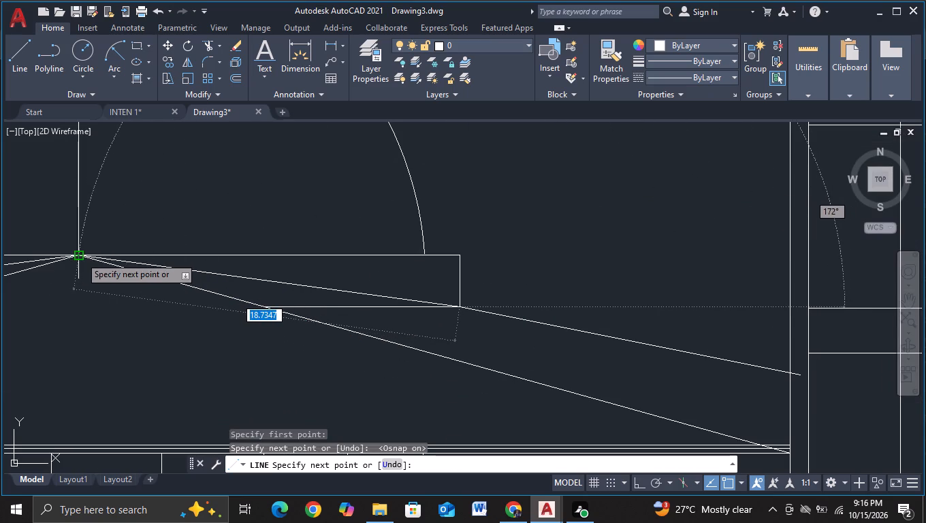
click(80, 257)
key(Escape)
Trim the base band's remaining lower edge on its left side and the outer roof line's end that overshoots the left block.
scroll(231, 272, down, 1)
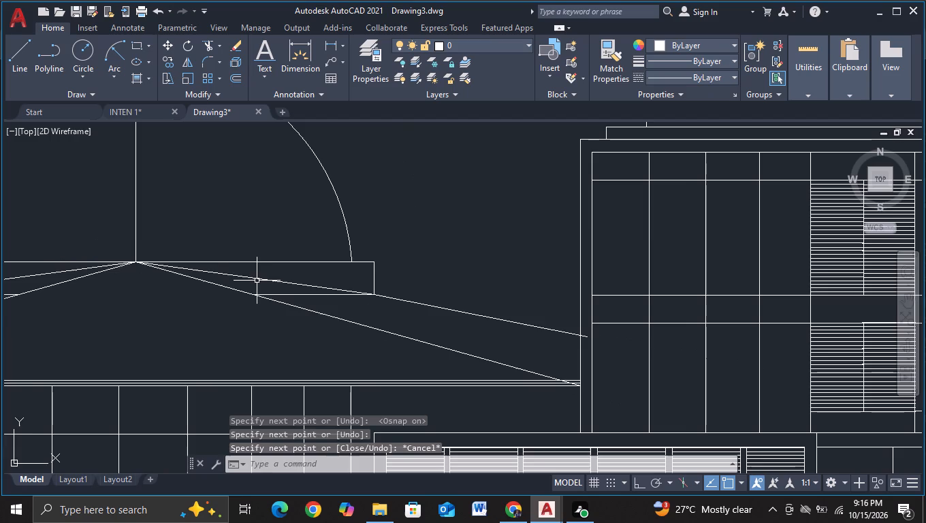
scroll(409, 338, down, 1)
middle_drag(255, 326, 364, 300)
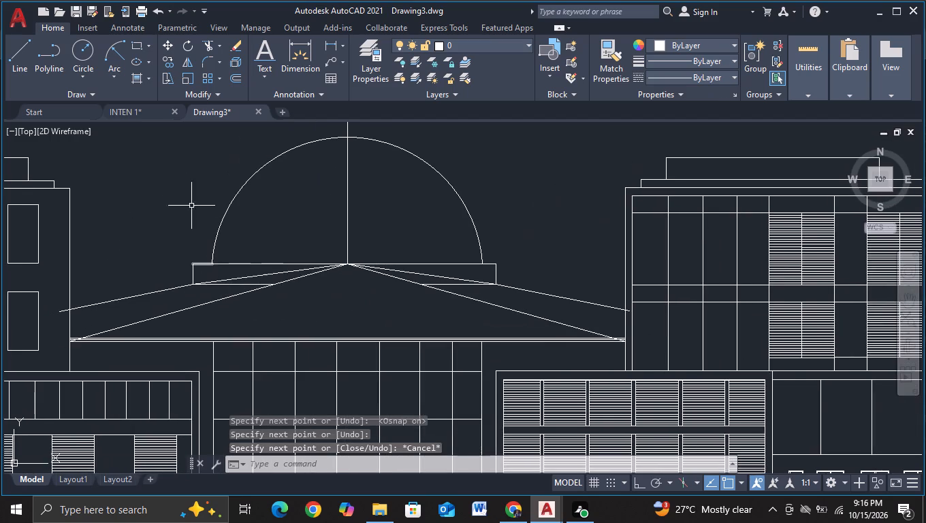
click(208, 43)
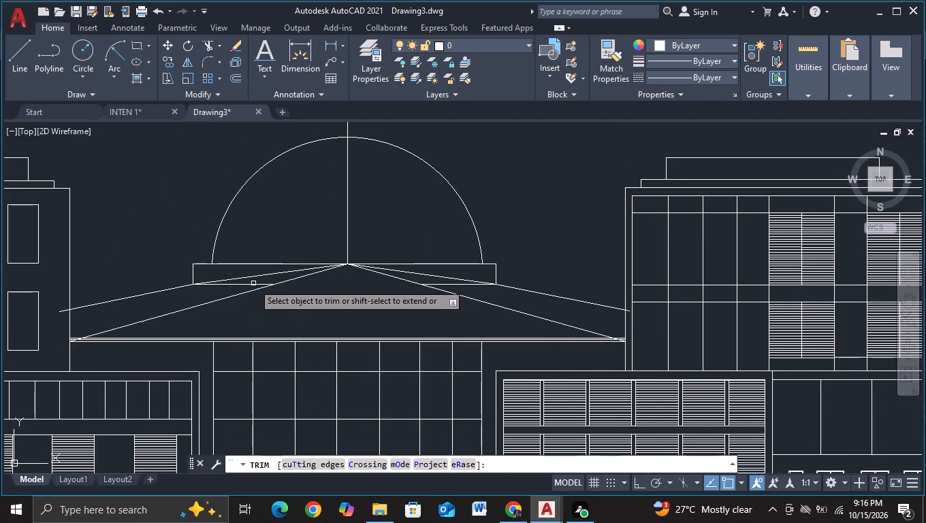
click(253, 285)
click(237, 285)
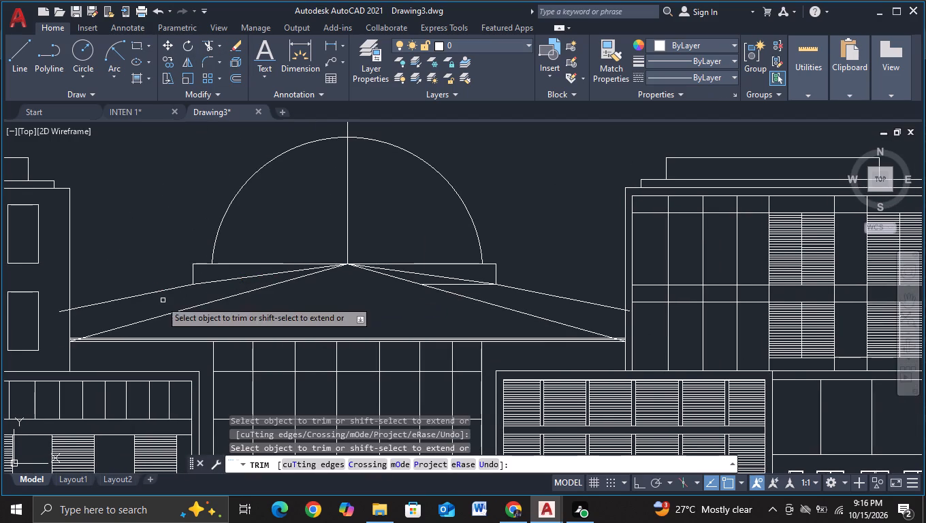
middle_drag(157, 303, 247, 302)
scroll(165, 326, up, 1)
drag(146, 287, 146, 308)
Trim the base band's remaining lower edge on its right side and the outer roof line's overshoot into the right block.
middle_drag(489, 322, 170, 324)
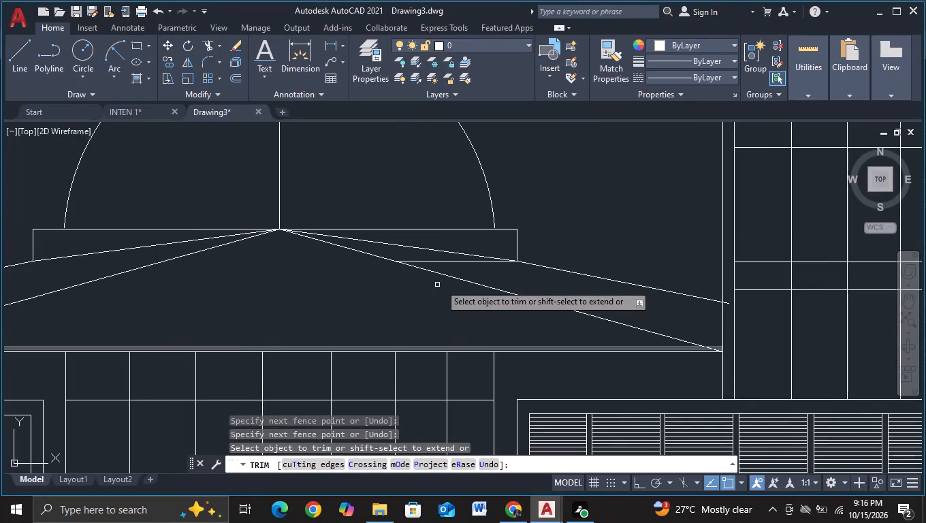
click(466, 263)
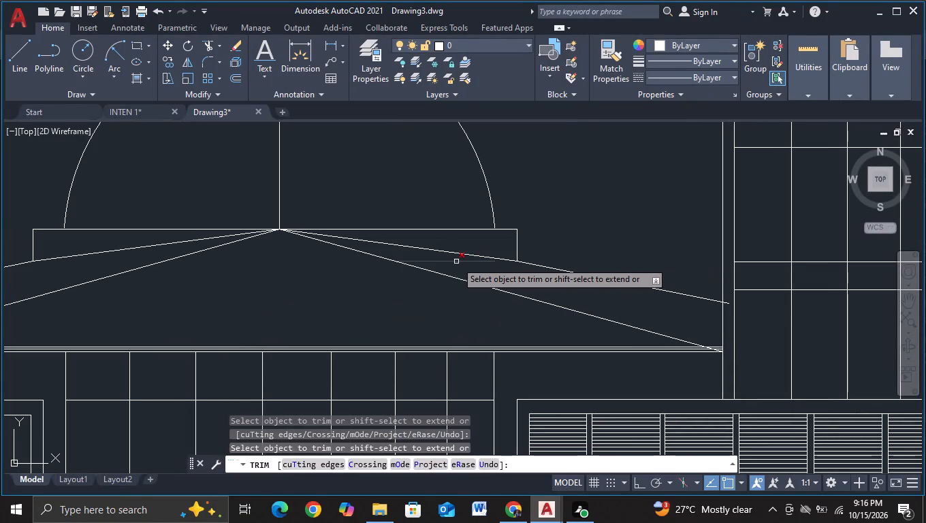
click(456, 261)
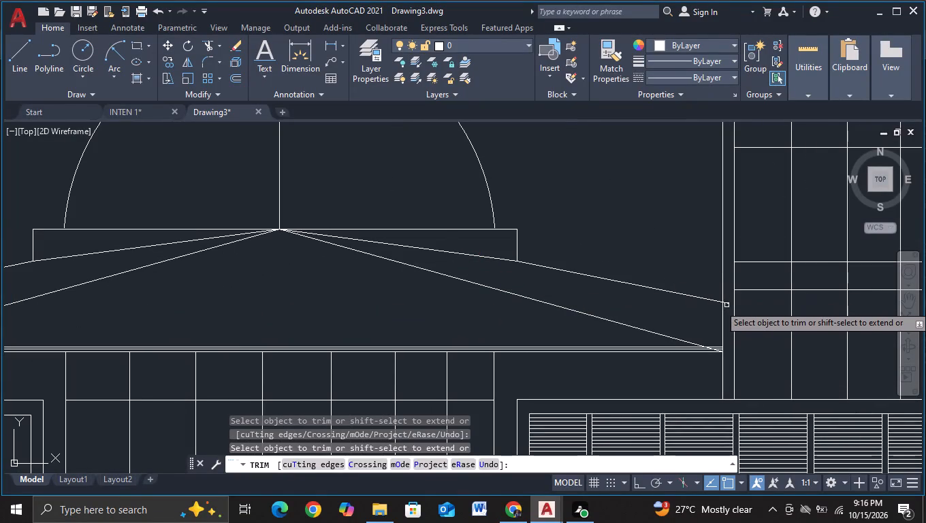
click(727, 305)
Trim the left inner sloped line where it runs below the topmost of the facade's horizontal top lines.
scroll(356, 305, down, 1)
middle_drag(356, 305, 376, 301)
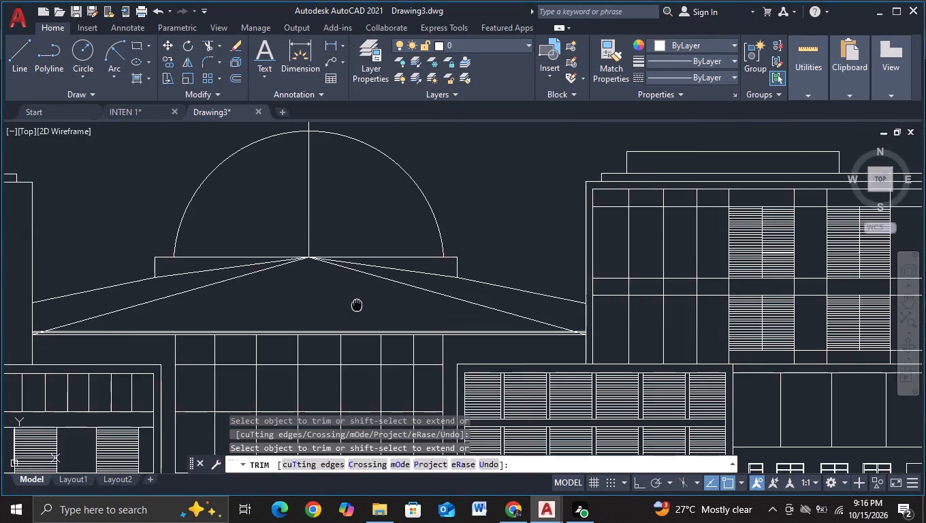
middle_drag(376, 301, 426, 297)
scroll(260, 335, up, 2)
middle_drag(39, 347, 81, 344)
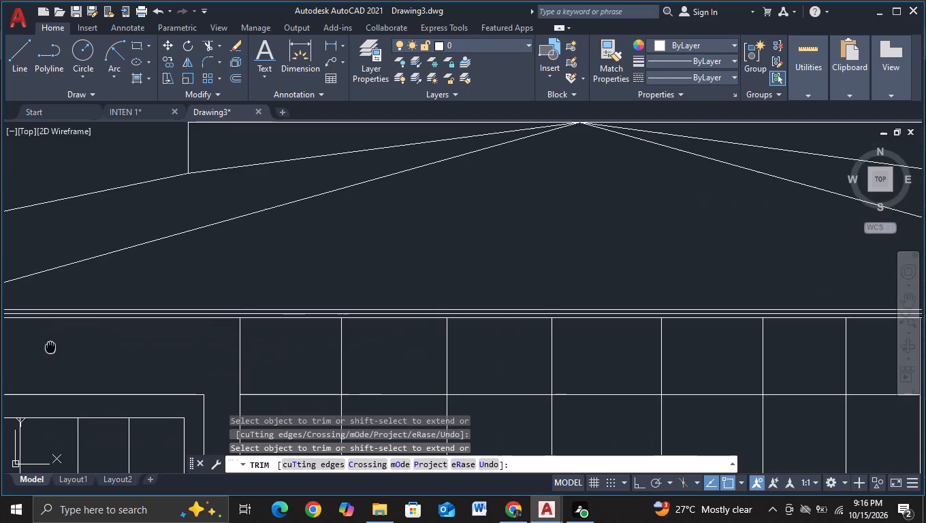
middle_drag(81, 344, 360, 344)
scroll(298, 345, up, 2)
middle_drag(138, 302, 223, 336)
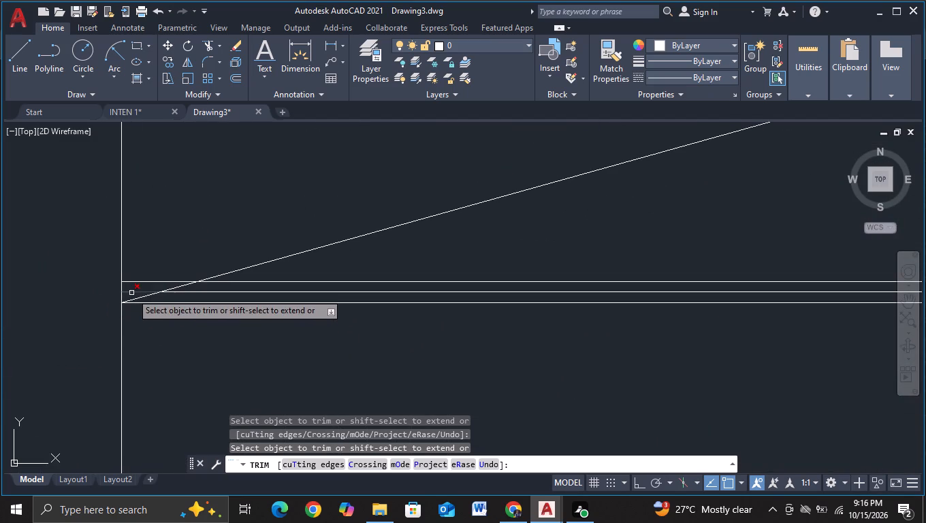
click(137, 298)
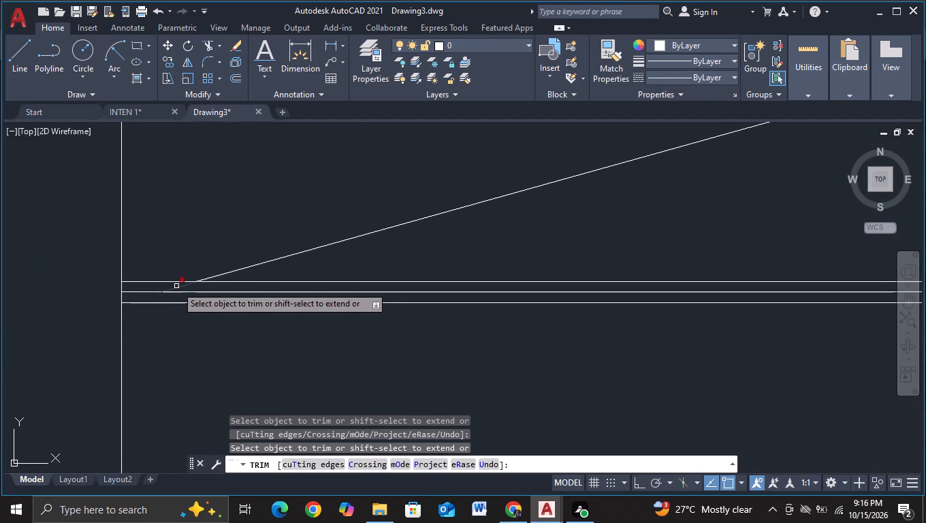
click(176, 286)
Trim the right inner sloped line where it runs below the topmost of the facade's horizontal top lines.
scroll(257, 345, down, 2)
middle_drag(447, 364, 137, 336)
scroll(334, 332, down, 1)
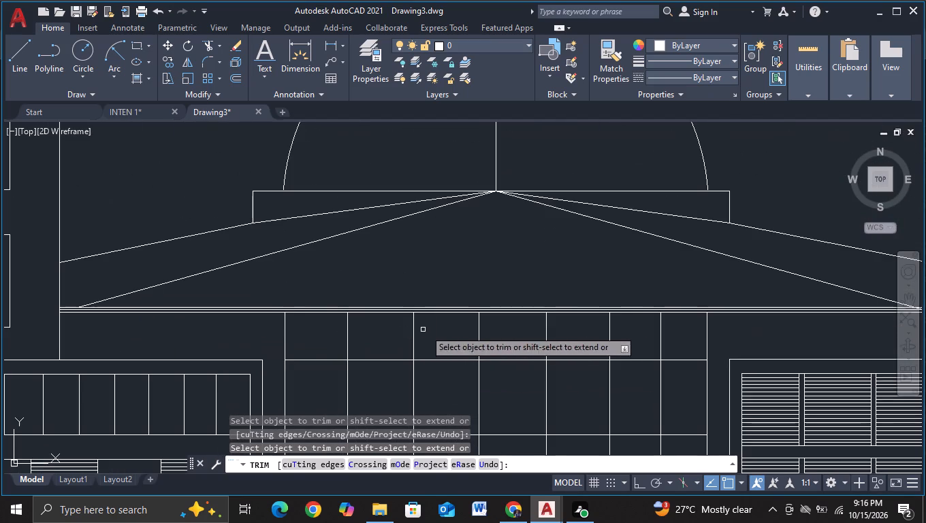
middle_drag(593, 328, 9, 330)
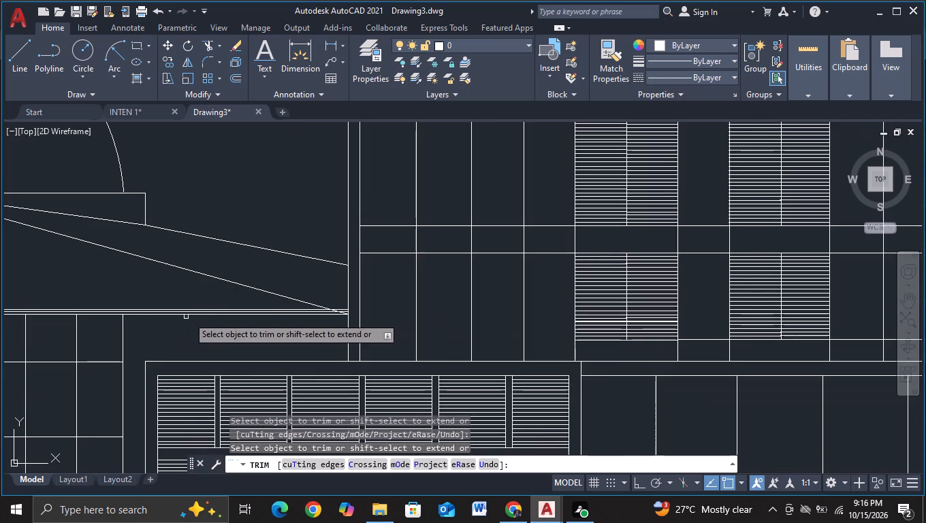
scroll(274, 319, up, 1)
scroll(364, 311, up, 2)
click(370, 301)
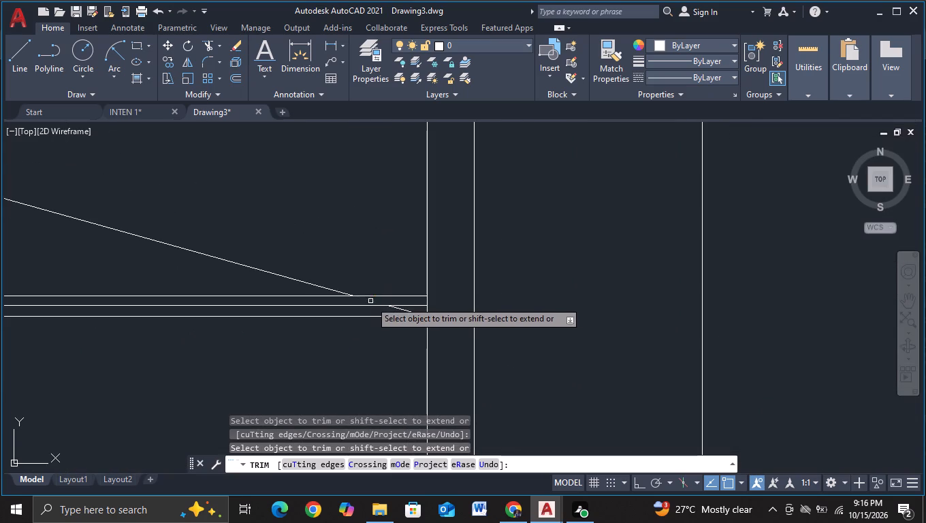
click(409, 313)
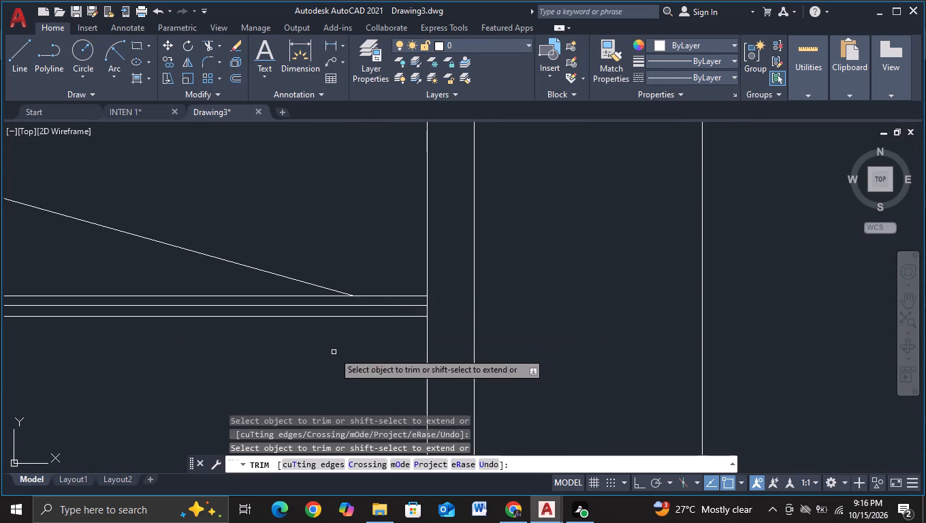
key(Escape)
With ortho on, draw a vertical line about 4 units long straight down from the sloped roof lines' apex.
scroll(267, 371, down, 4)
middle_drag(249, 375, 507, 326)
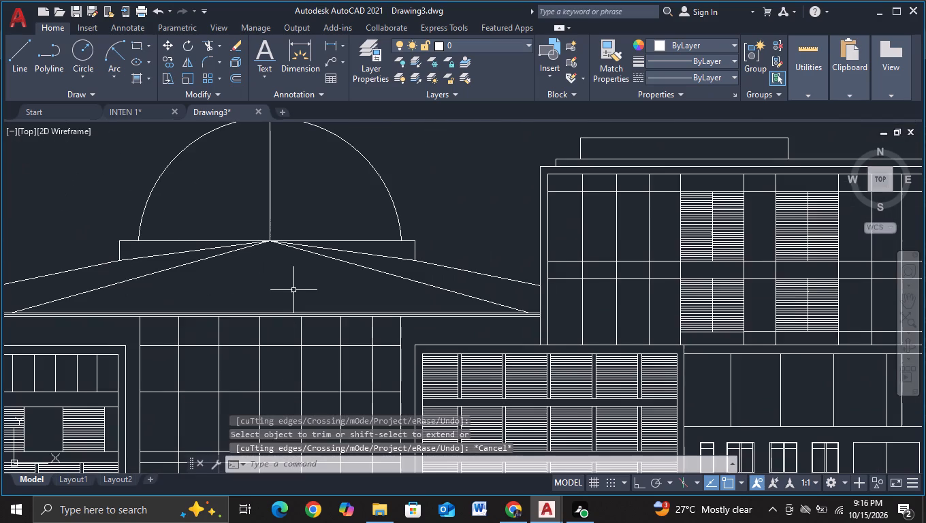
middle_drag(289, 288, 440, 301)
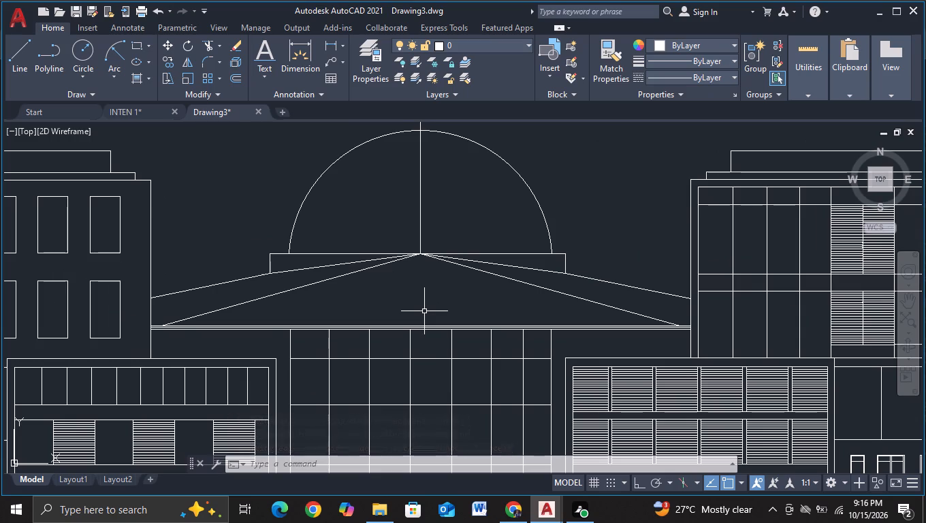
click(29, 69)
click(419, 256)
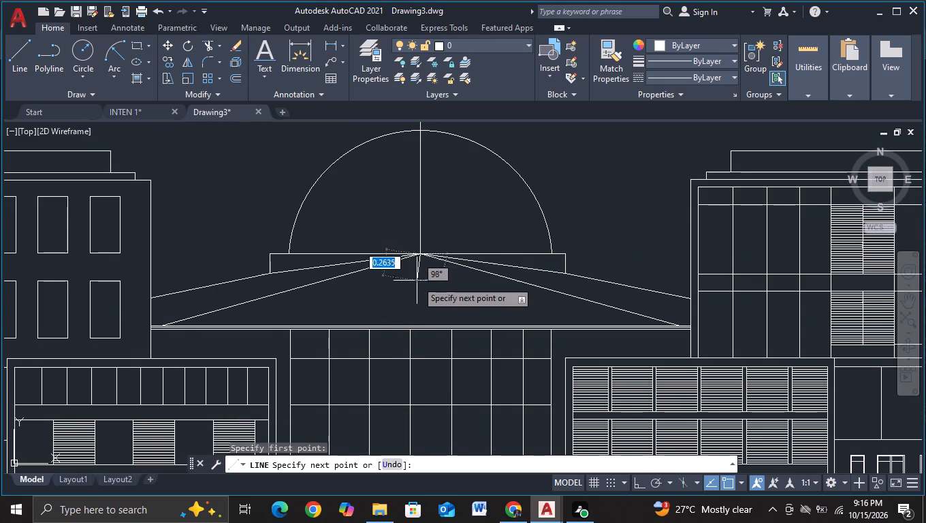
key(F8)
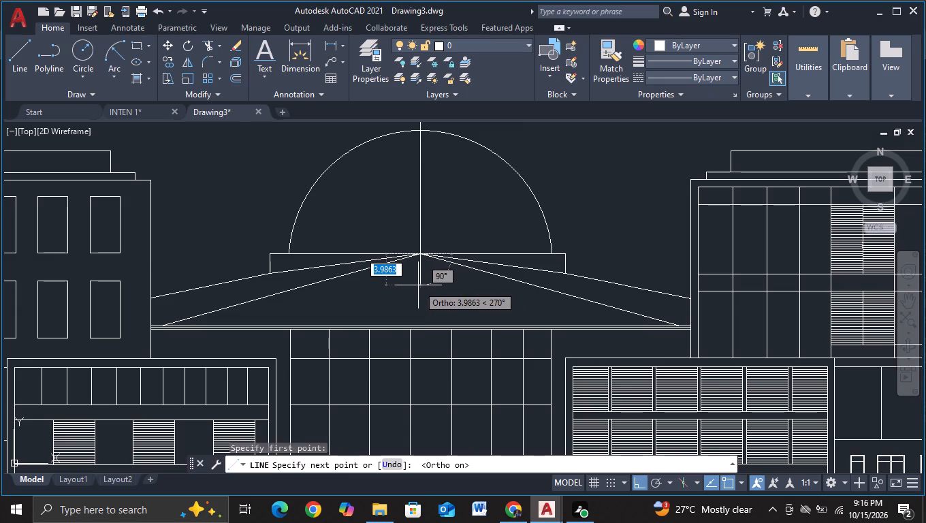
click(418, 285)
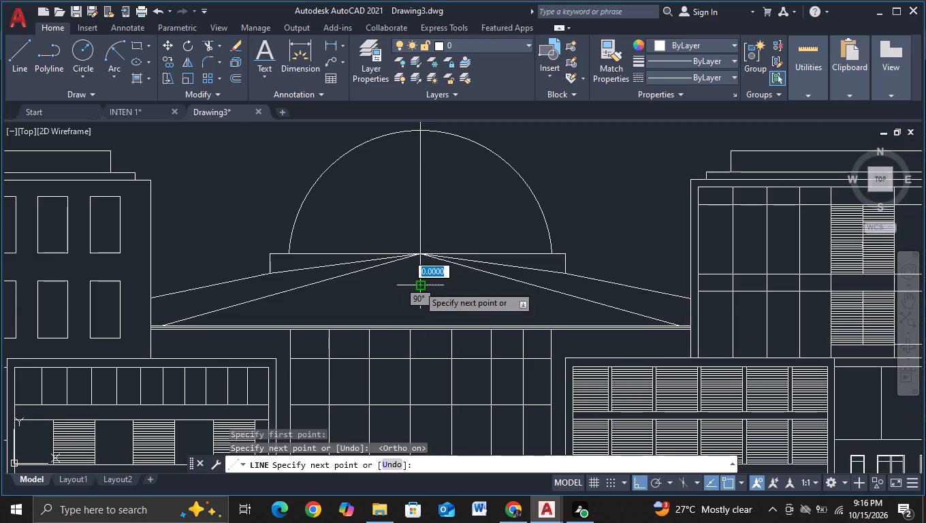
key(Escape)
Draw a two-segment gable line from the glazing's top-left corner to the short vertical line's lower end and on to the glazing's top-right corner.
click(23, 54)
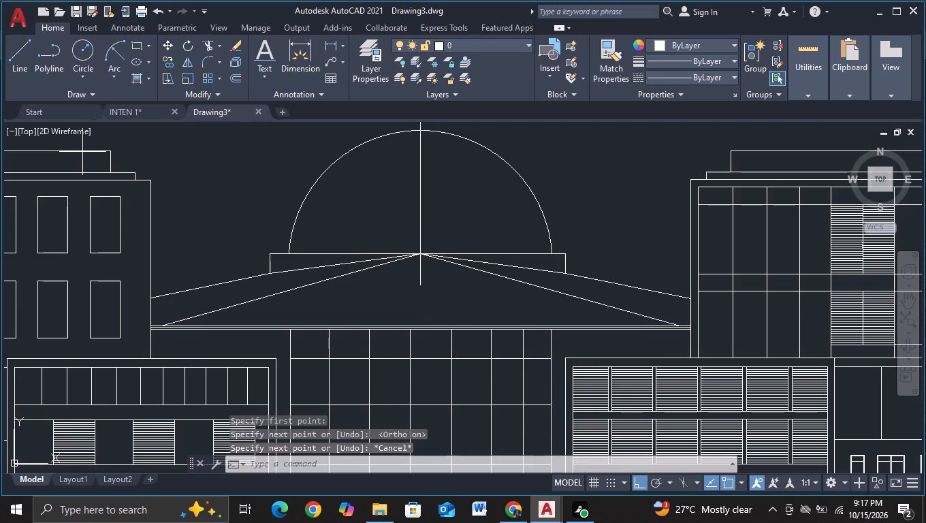
click(291, 330)
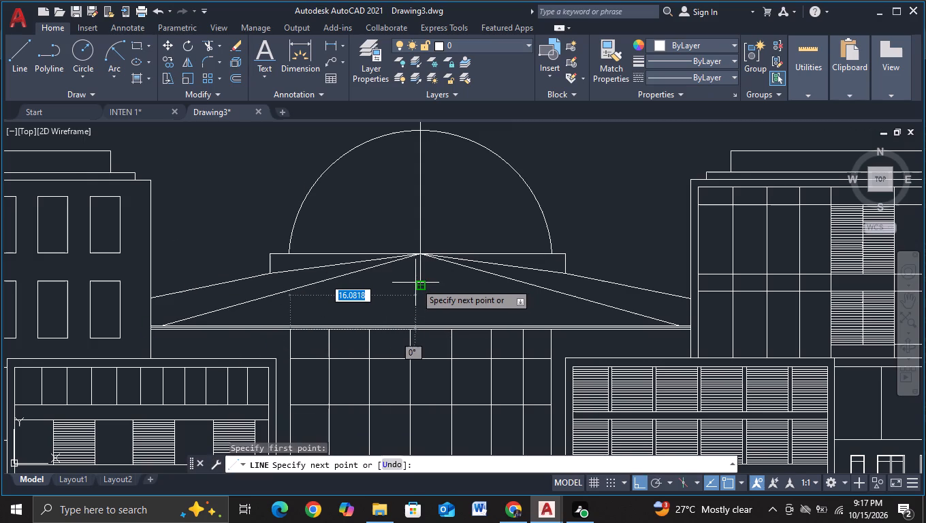
click(419, 283)
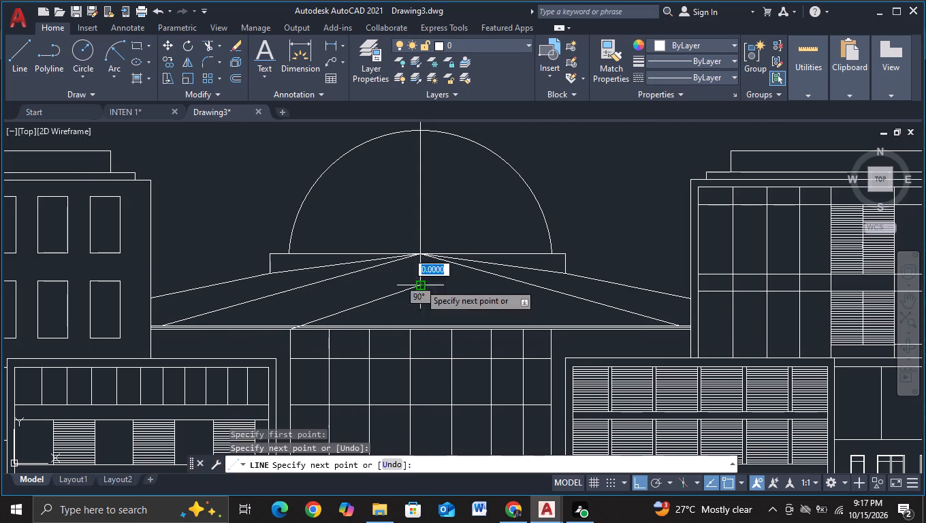
click(552, 338)
key(Escape)
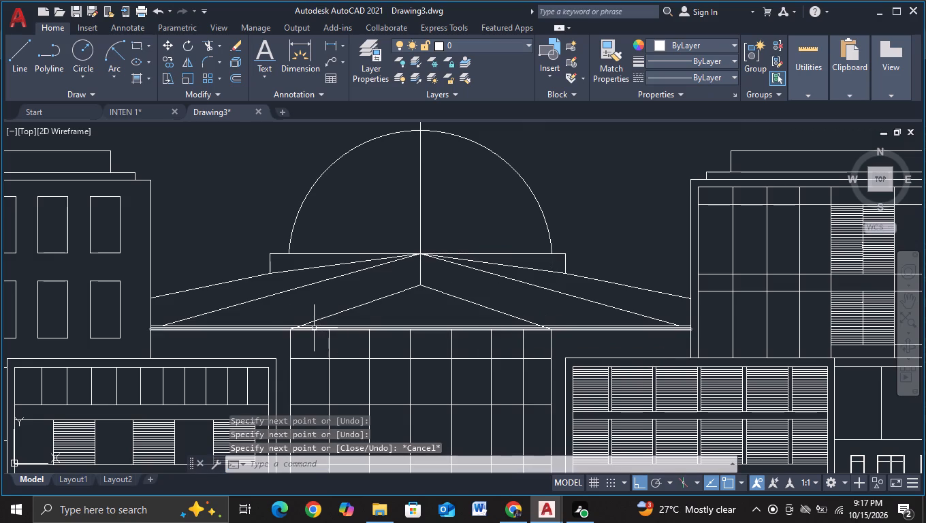
Trim the inner gable's left end where it runs below the topmost of the facade's top lines.
scroll(248, 326, up, 2)
click(210, 51)
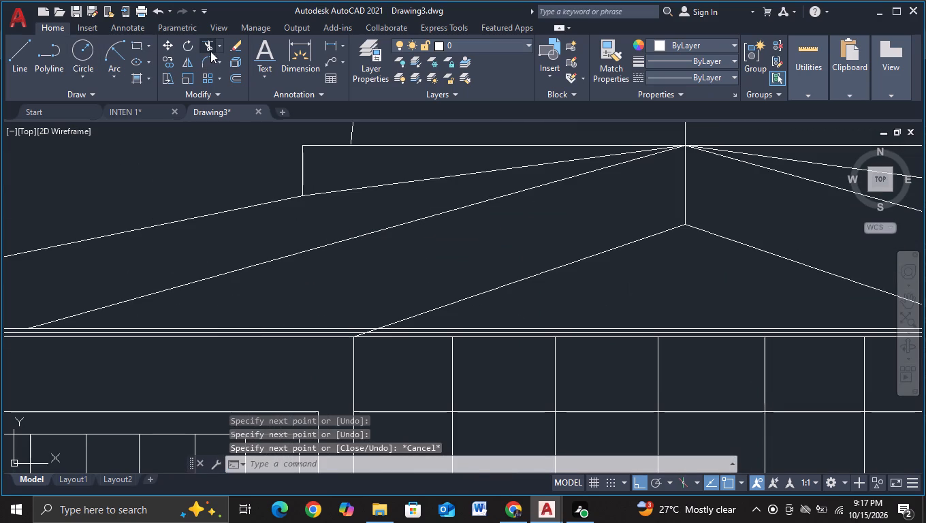
scroll(412, 347, up, 2)
click(273, 319)
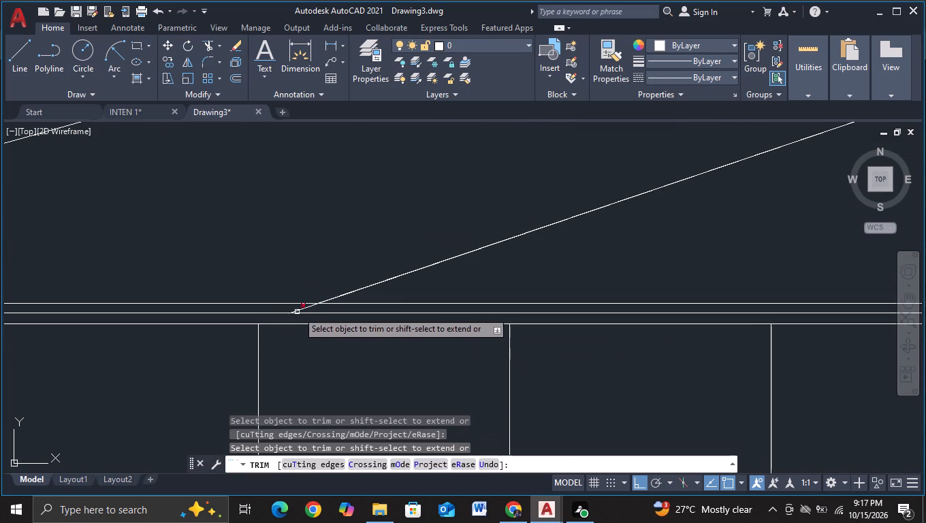
click(305, 308)
Trim the inner gable's right end where it runs below the topmost of the facade's top lines.
scroll(335, 317, down, 3)
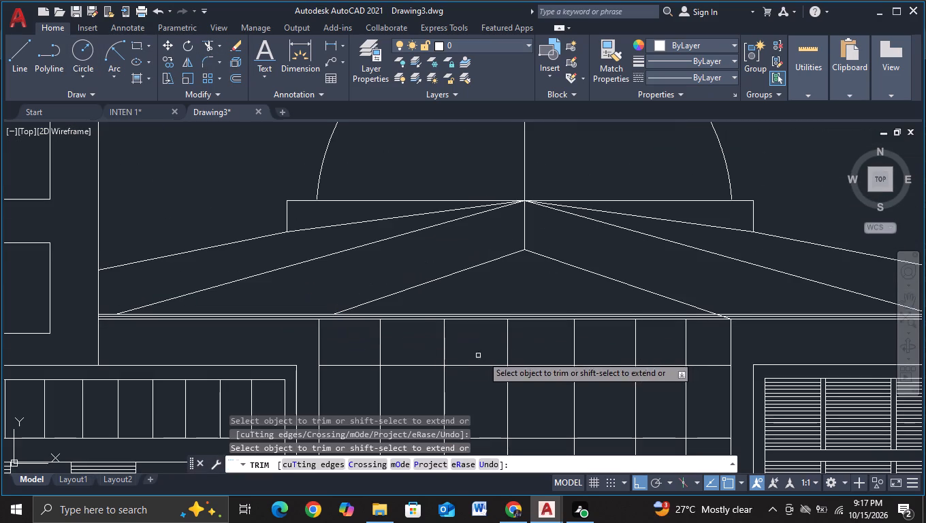
middle_drag(567, 347, 181, 330)
scroll(353, 330, up, 2)
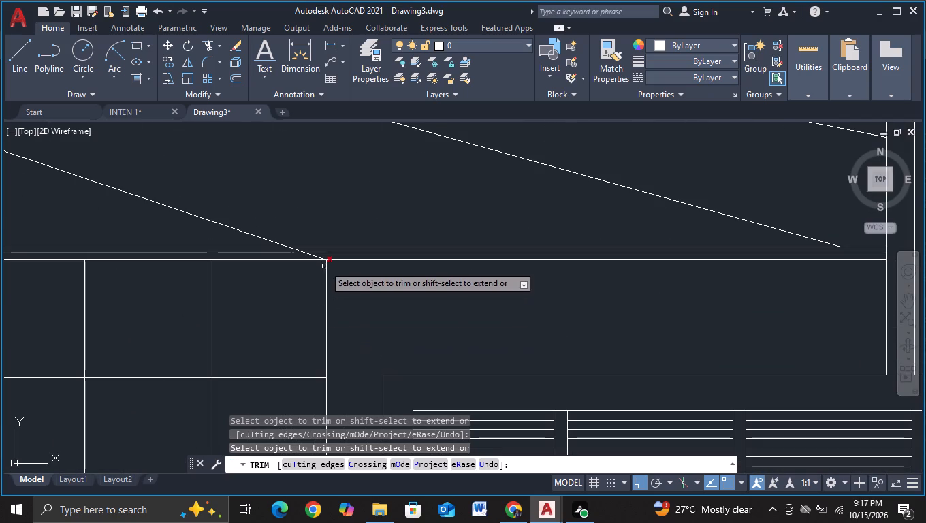
click(319, 257)
click(298, 250)
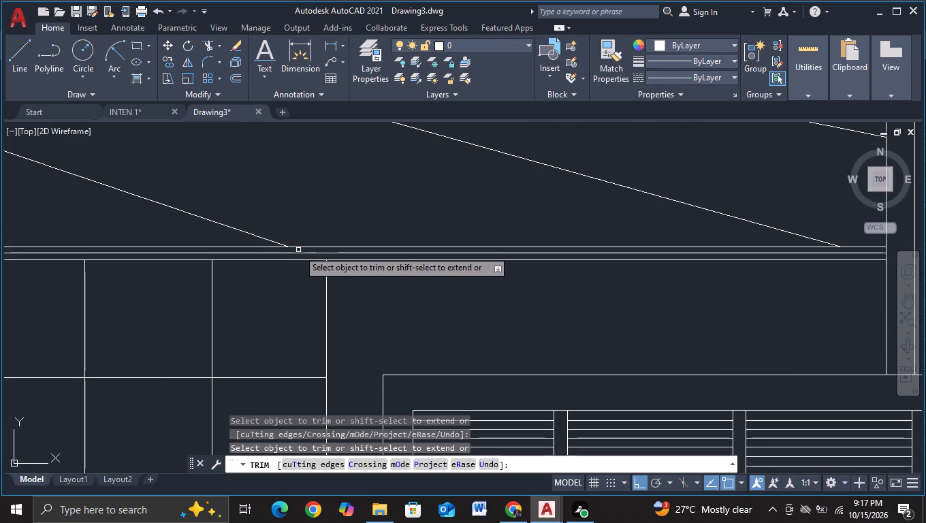
scroll(354, 306, down, 2)
key(Escape)
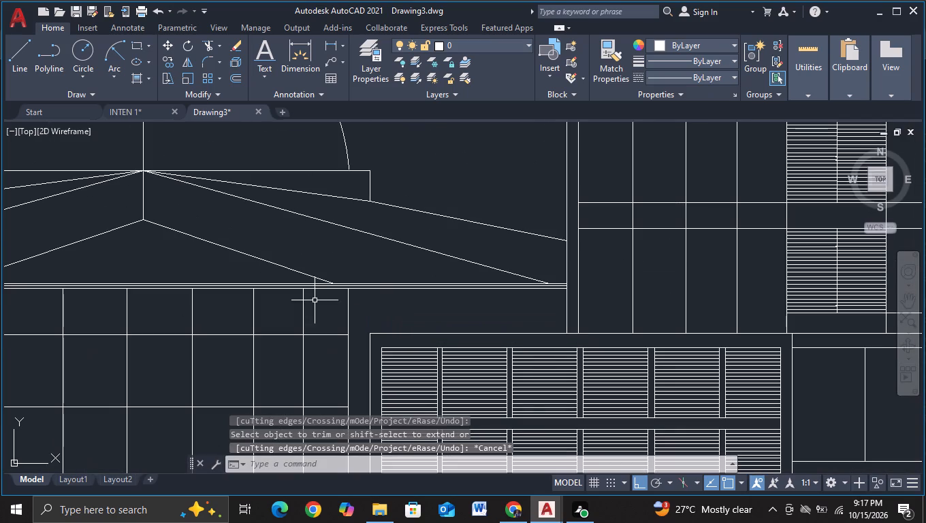
Draw a short vertical line down from the inner gable's apex, continuing as a slope to the top of the glazing's second inner mullion from the left.
middle_drag(172, 275, 374, 257)
scroll(374, 257, down, 1)
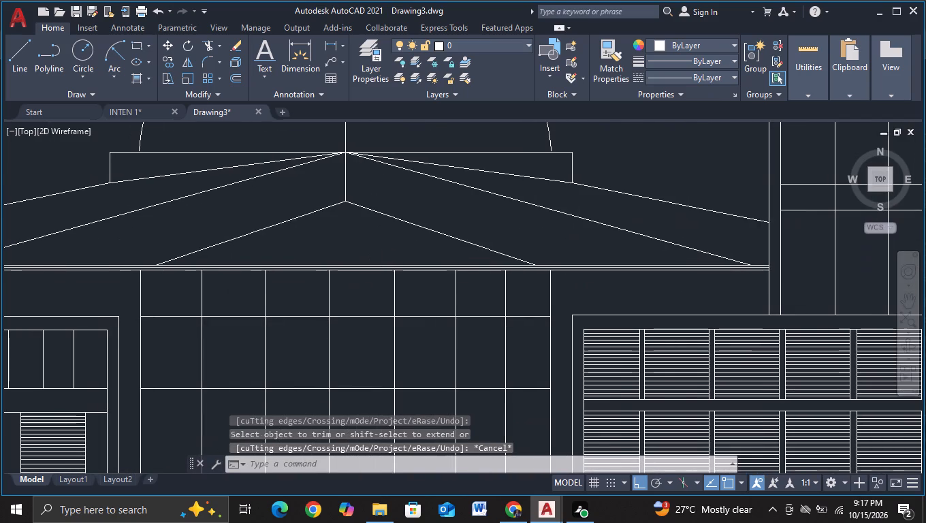
middle_drag(374, 257, 454, 253)
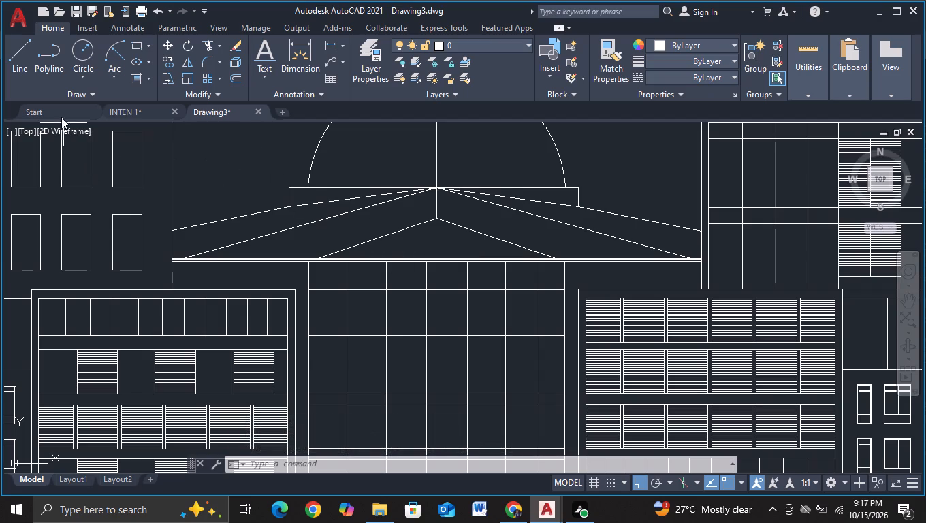
click(20, 52)
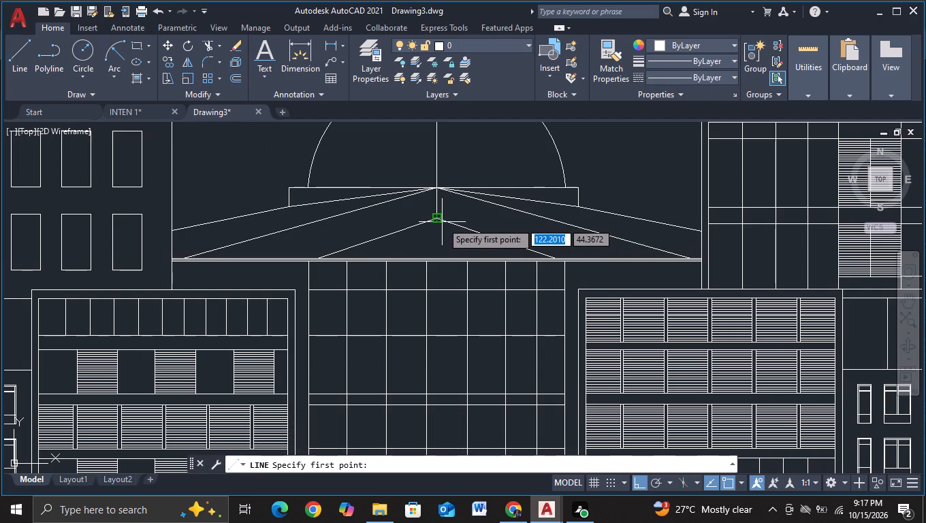
click(438, 220)
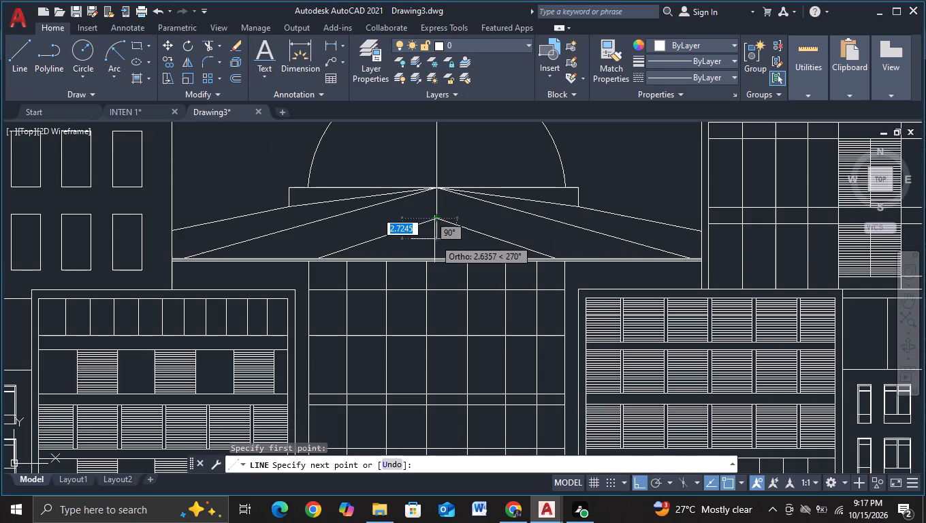
click(436, 234)
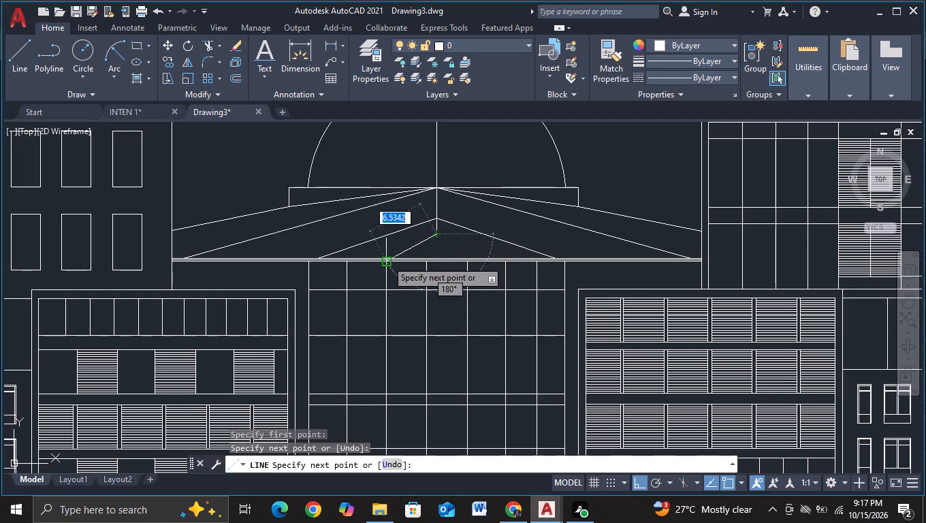
click(385, 263)
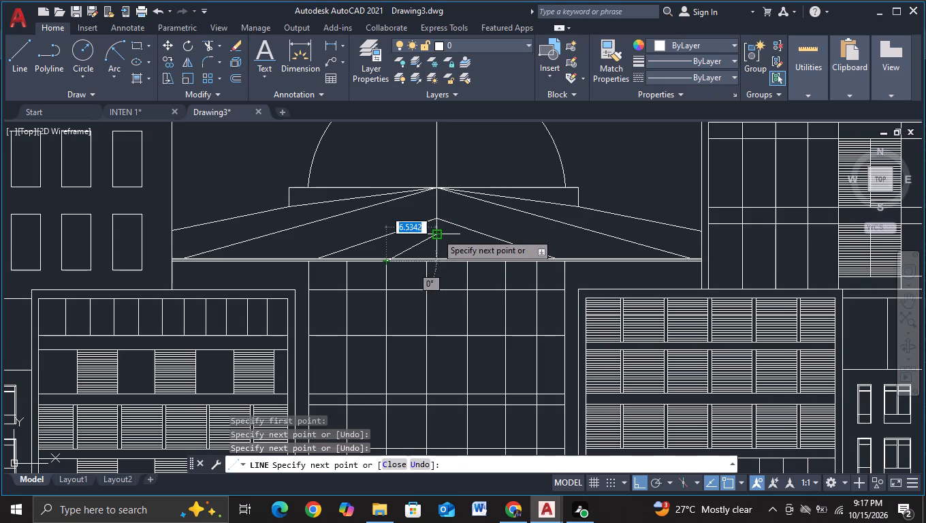
key(Escape)
With ortho off, draw the matching right slope, about 7.2 units at 30° downward, from the new short vertical's lower end to the glazing's top line.
click(18, 74)
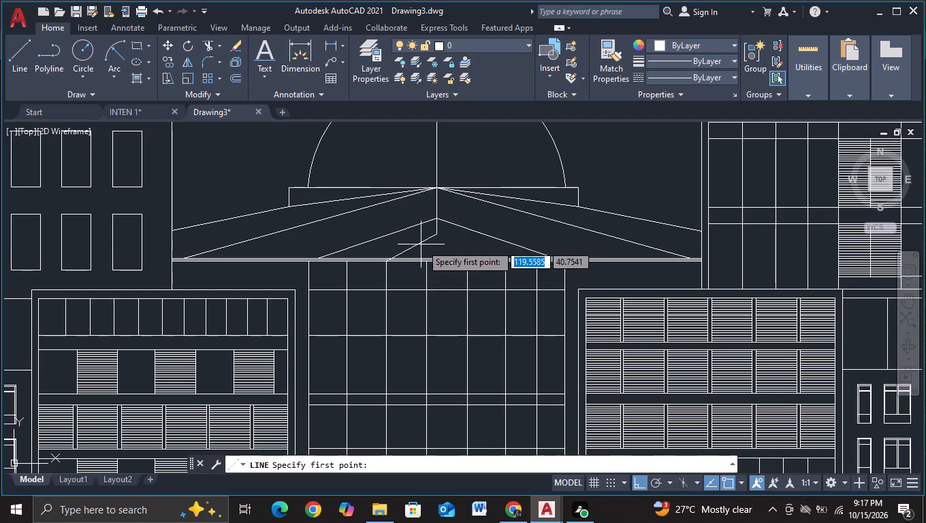
click(435, 234)
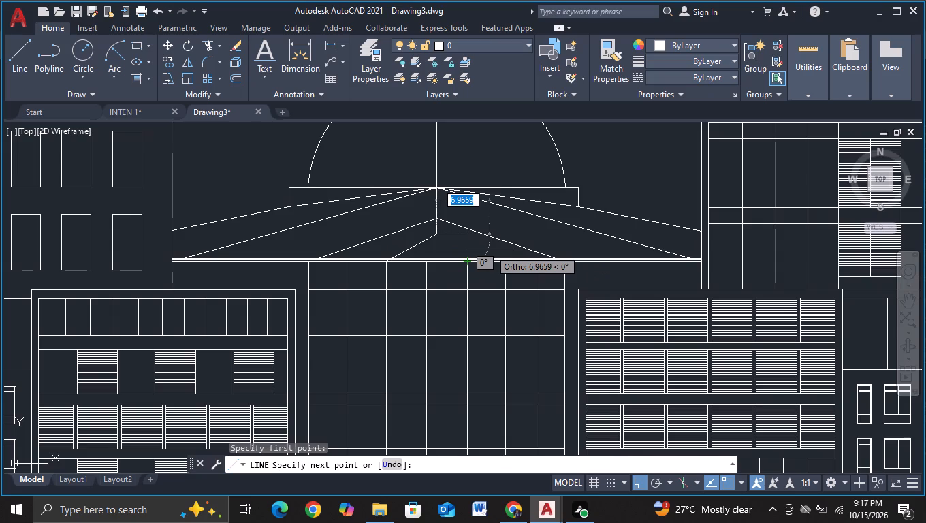
scroll(468, 268, up, 2)
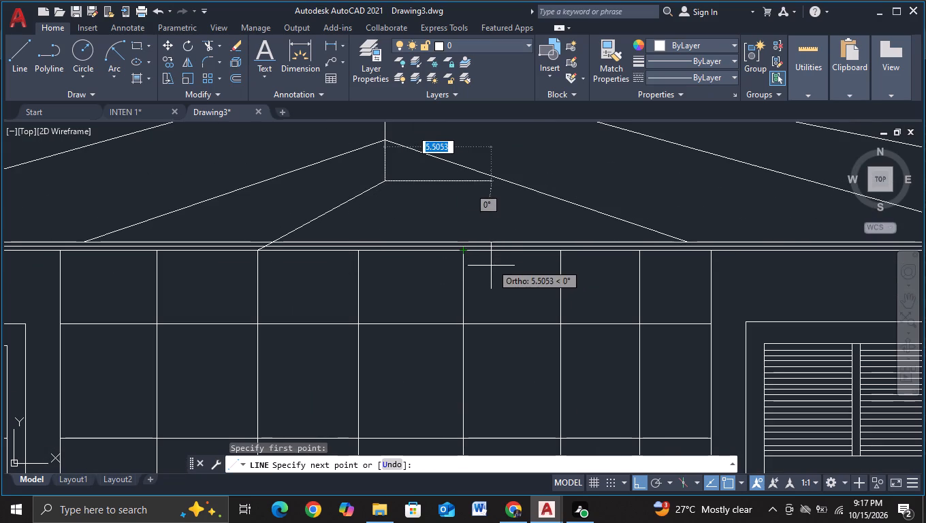
key(F8)
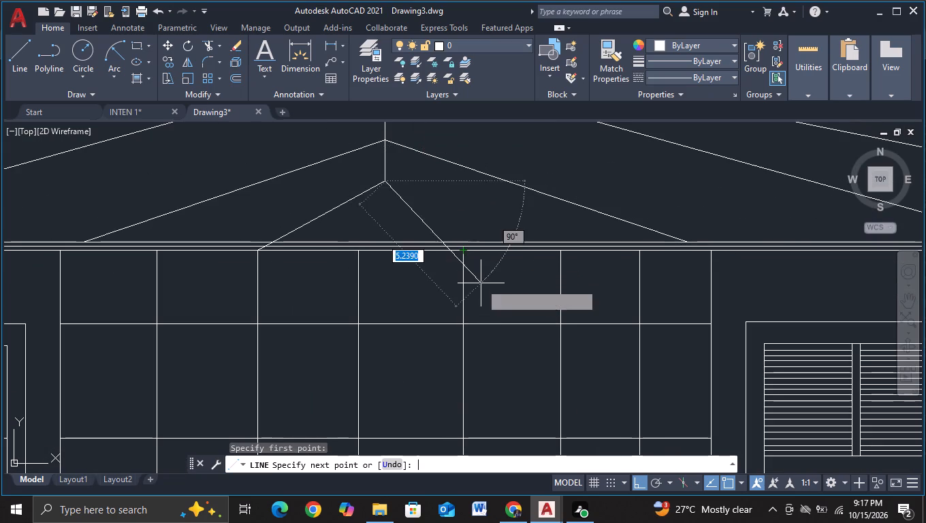
click(507, 251)
key(Escape)
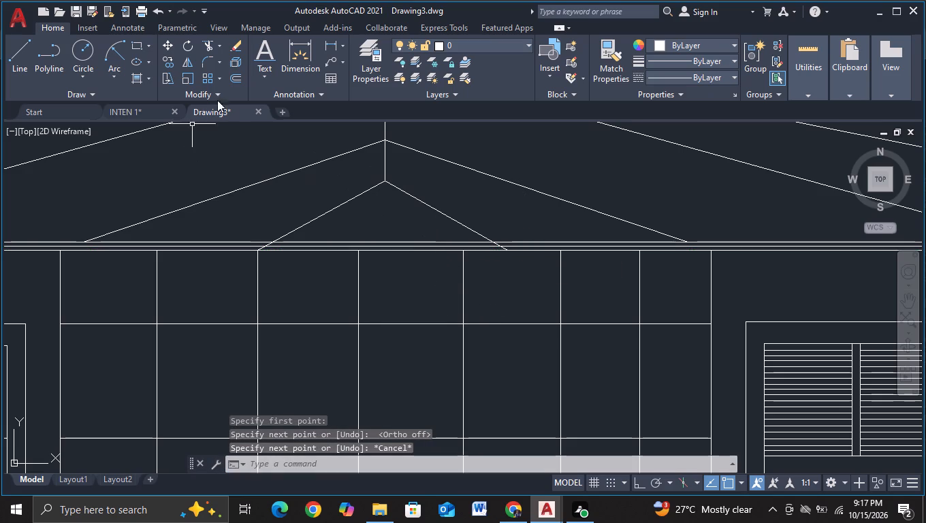
Trim the smallest gable's left end where it runs below the topmost of the facade's top lines.
click(208, 45)
scroll(276, 255, up, 2)
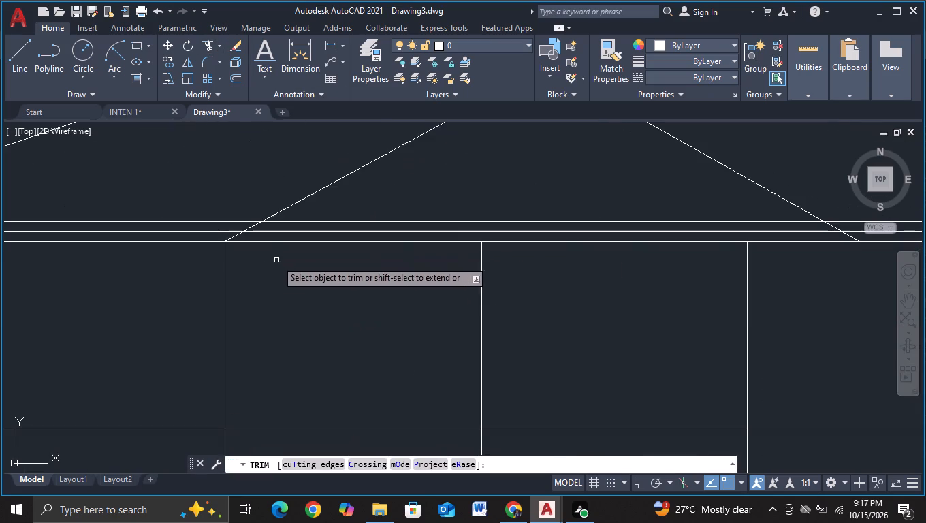
click(234, 237)
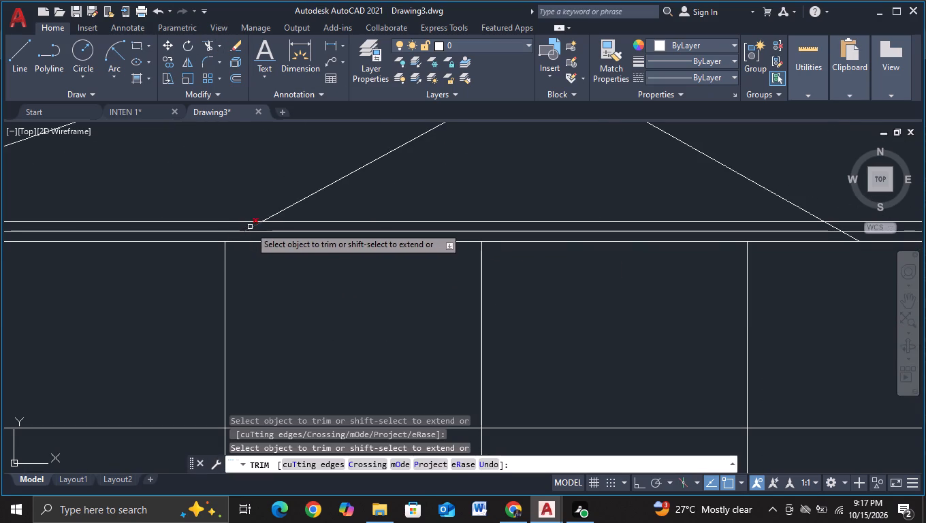
click(250, 227)
Trim the smallest gable's right end where it runs below the topmost of the facade's top lines.
scroll(642, 309, down, 2)
middle_drag(644, 311, 308, 310)
scroll(345, 293, up, 2)
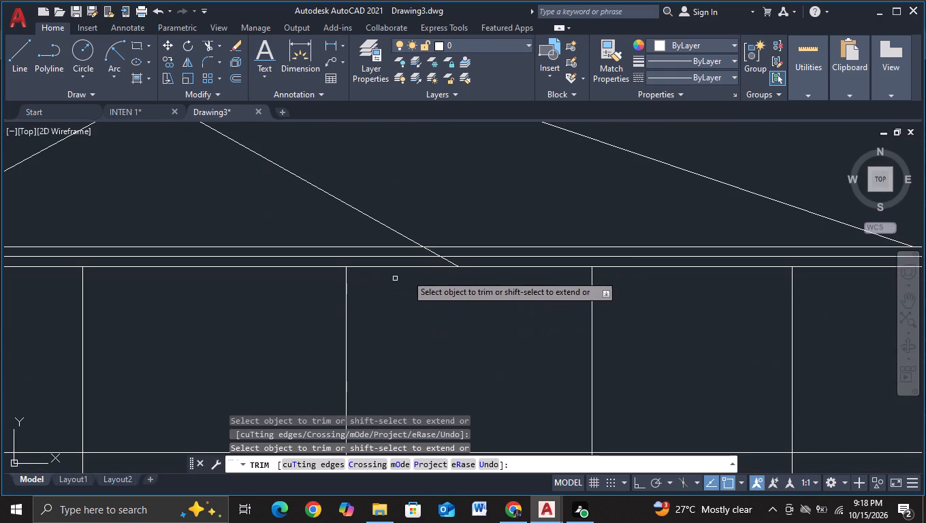
click(430, 253)
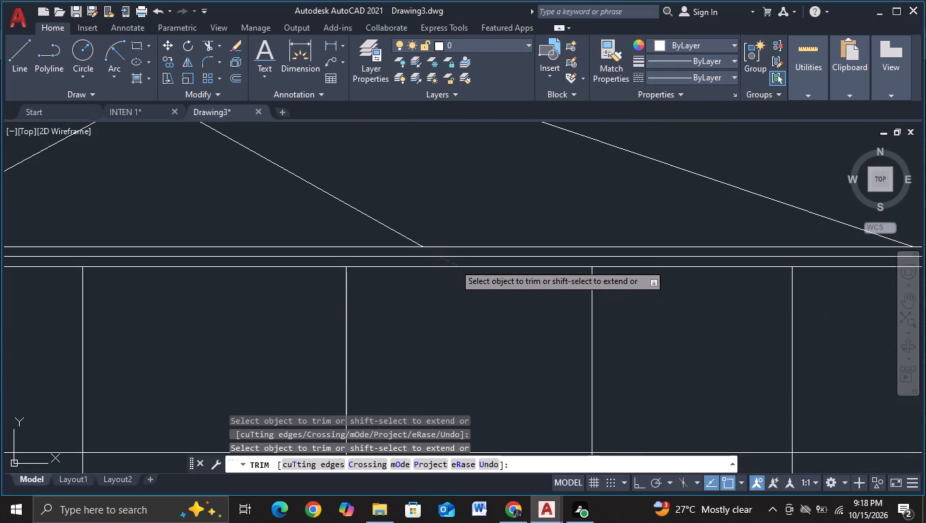
click(454, 264)
scroll(415, 314, down, 3)
key(Escape)
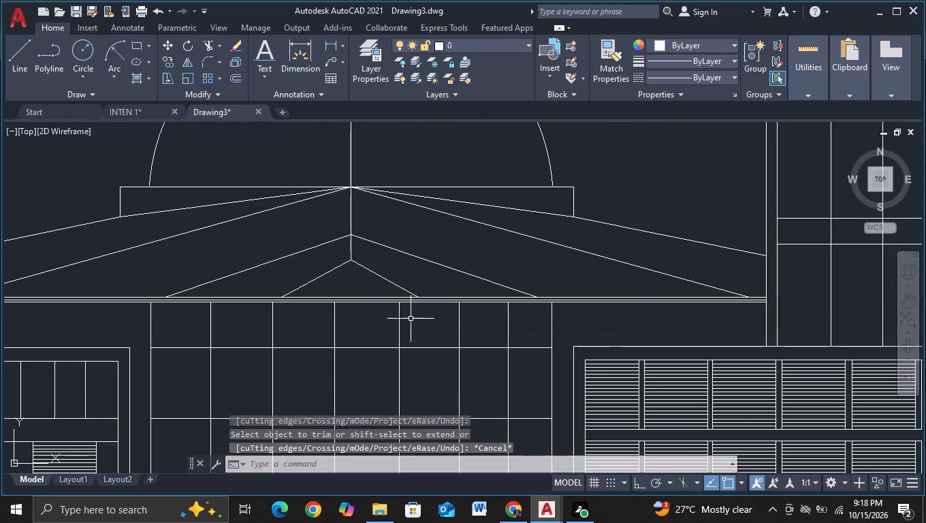
Trim away the vertical centre line inside the dome.
scroll(342, 300, down, 1)
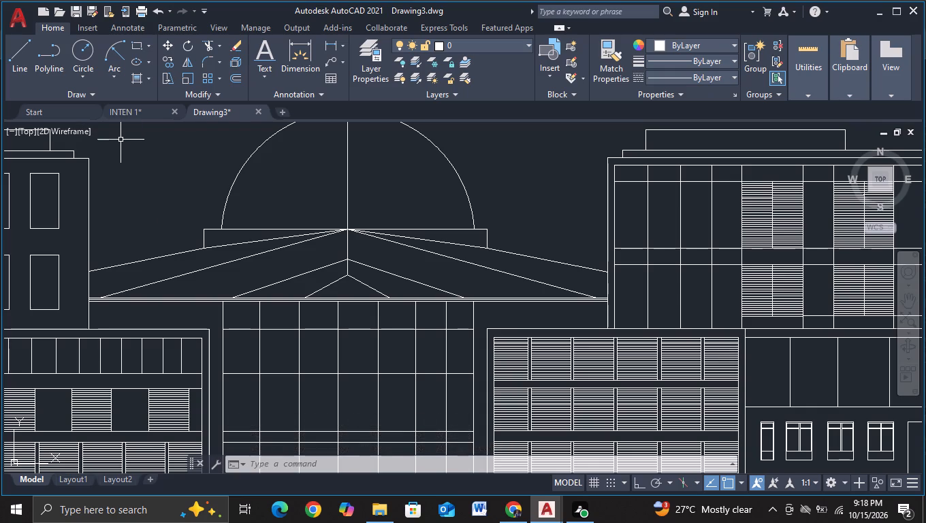
click(208, 47)
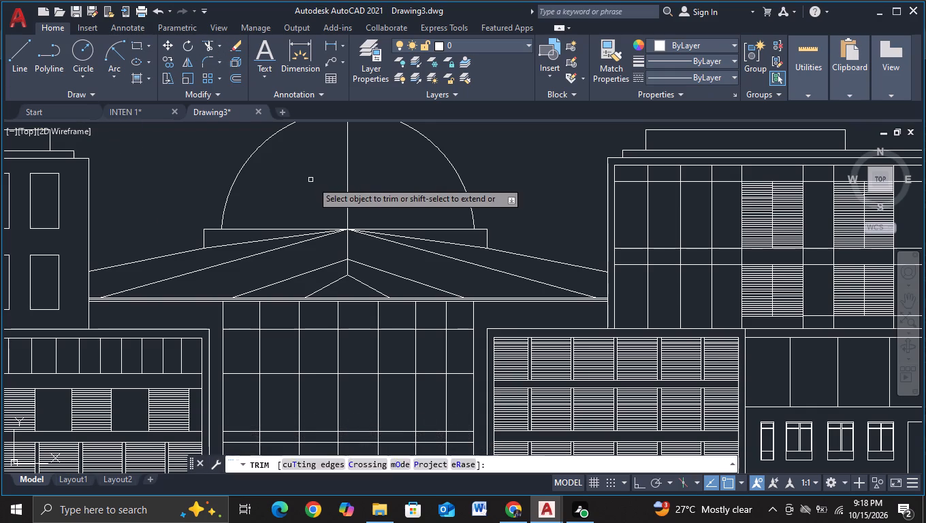
drag(320, 183, 368, 177)
middle_drag(357, 211, 420, 200)
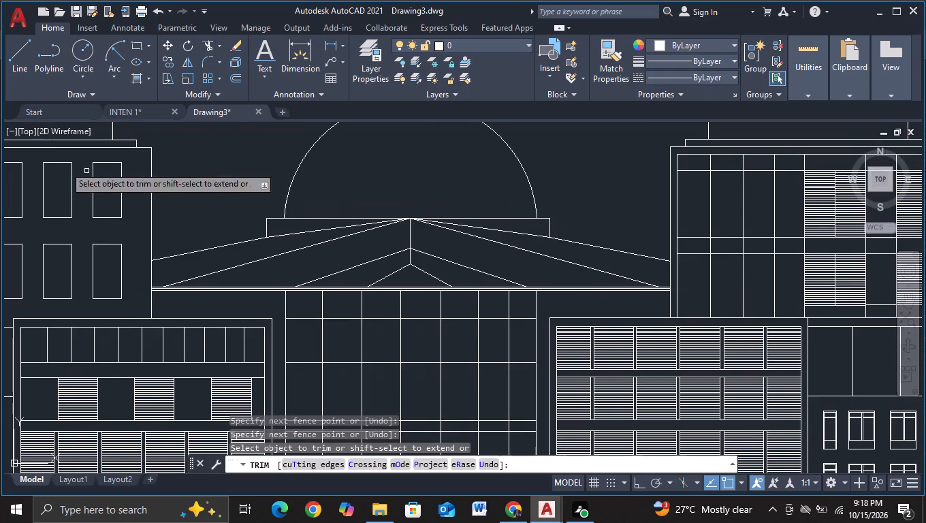
Draw a diagonal line from the smallest gable's left foot up to the lower-left corner of the dome's base band.
click(13, 69)
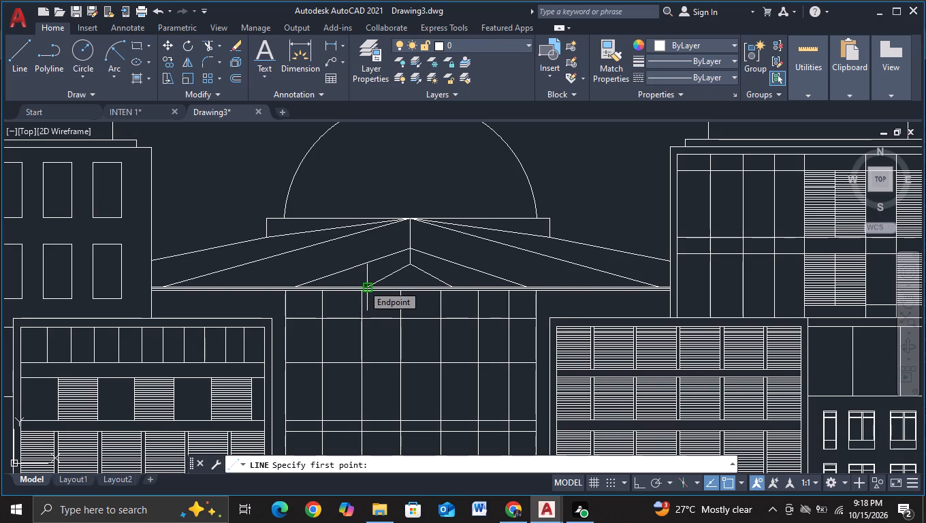
click(363, 285)
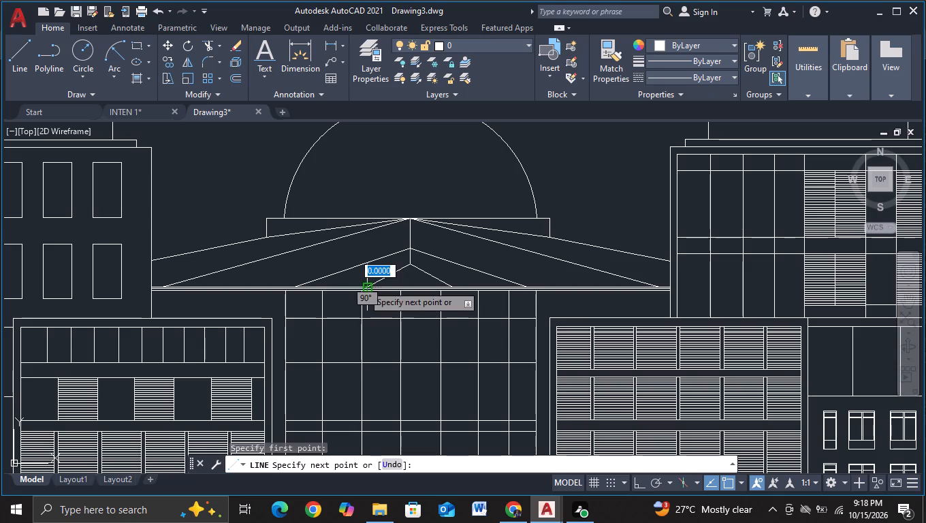
click(265, 239)
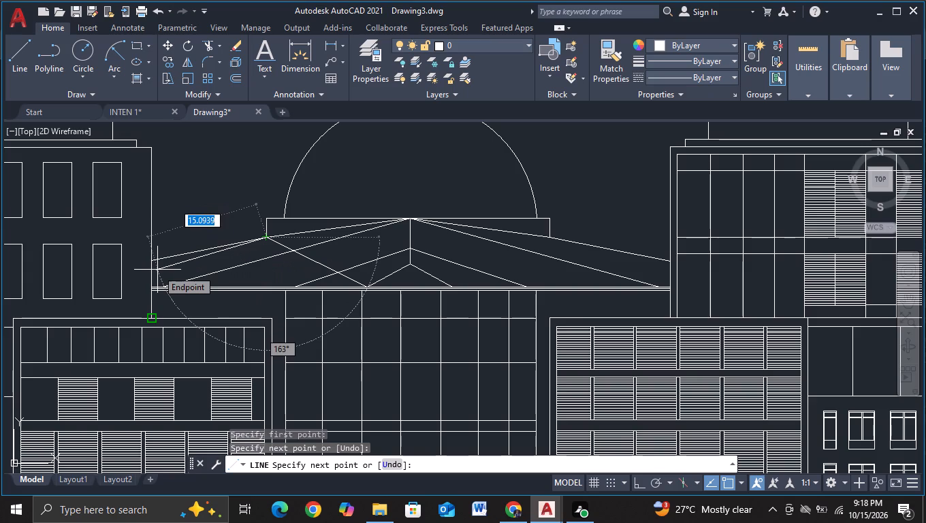
key(Escape)
Draw a line from where the left diagonal crosses the long inner roof slope to the outer roof line's left end at the upper block.
click(21, 82)
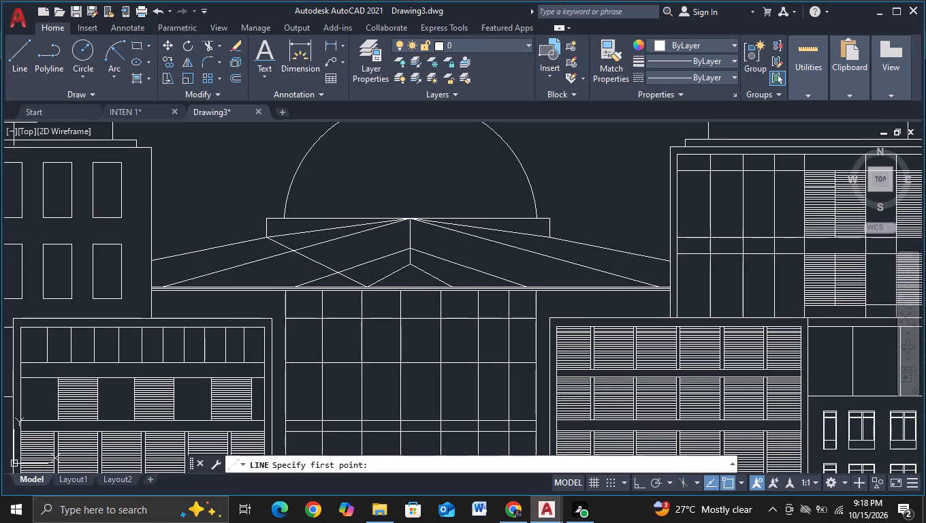
click(293, 252)
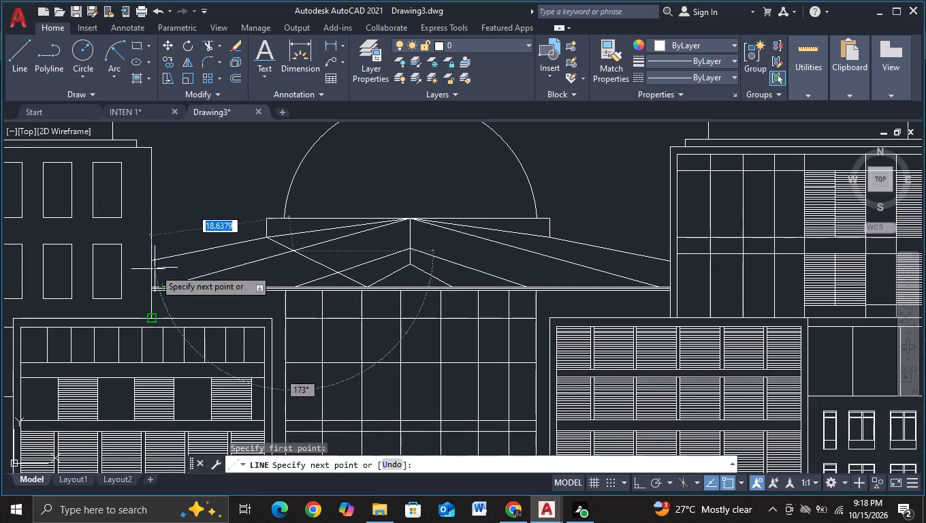
click(149, 264)
key(Escape)
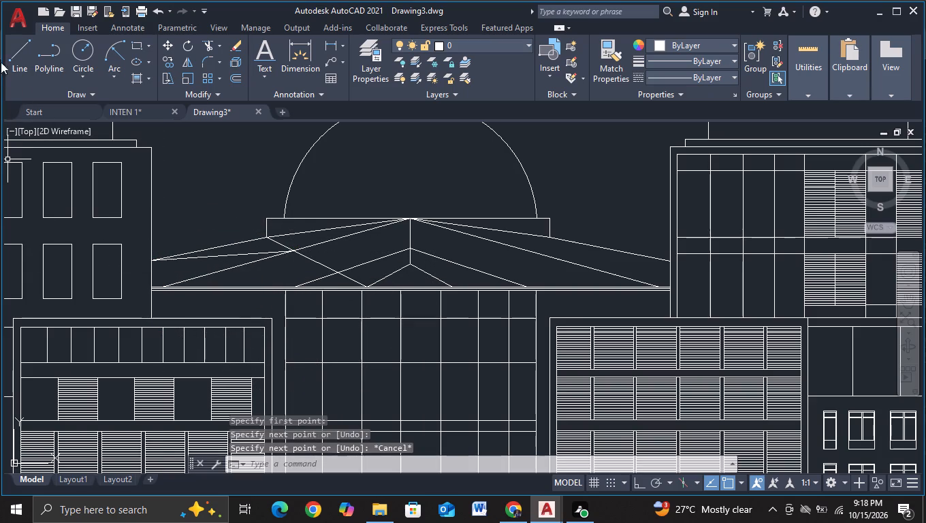
Draw a diagonal line from the smallest gable's right foot up to the lower-right corner of the dome's base band.
click(20, 61)
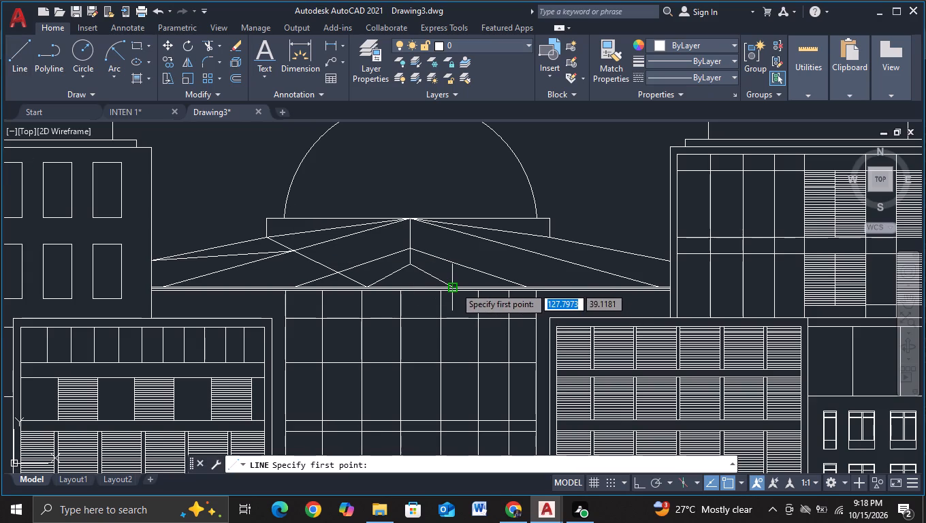
click(453, 286)
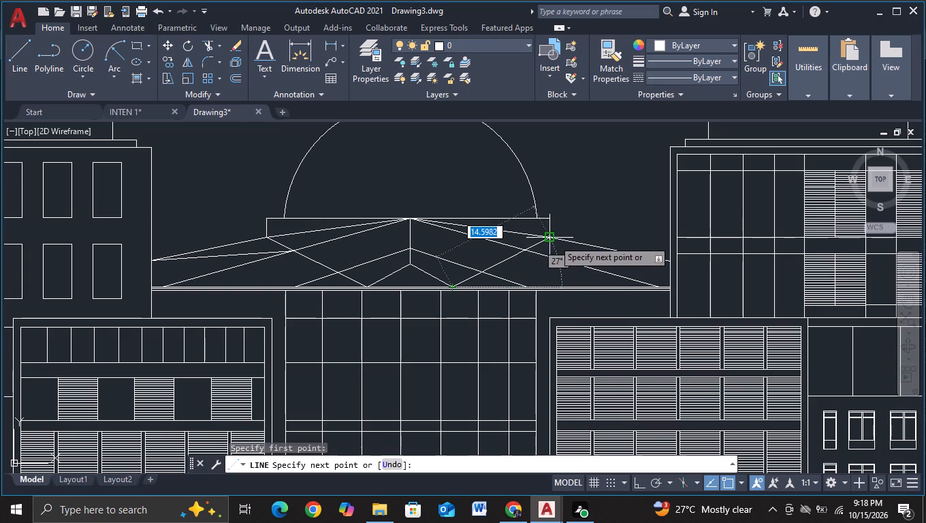
click(554, 240)
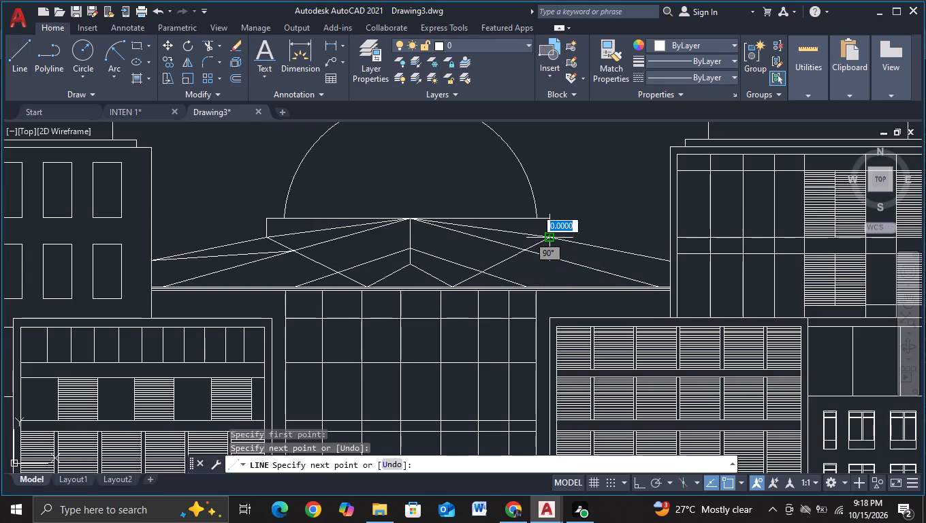
key(Escape)
Draw a line from where the right diagonal crosses the long inner roof slope to the outer roof line's right end at the upper block.
click(13, 68)
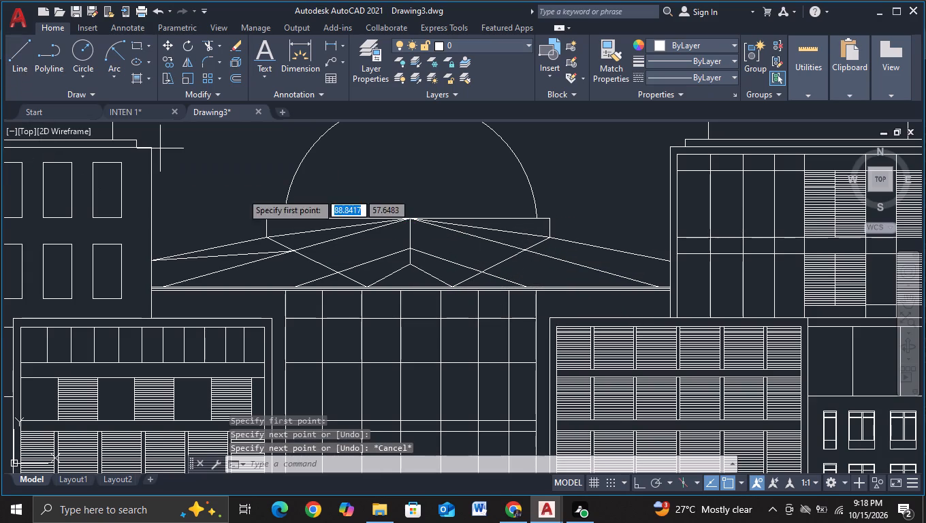
click(525, 251)
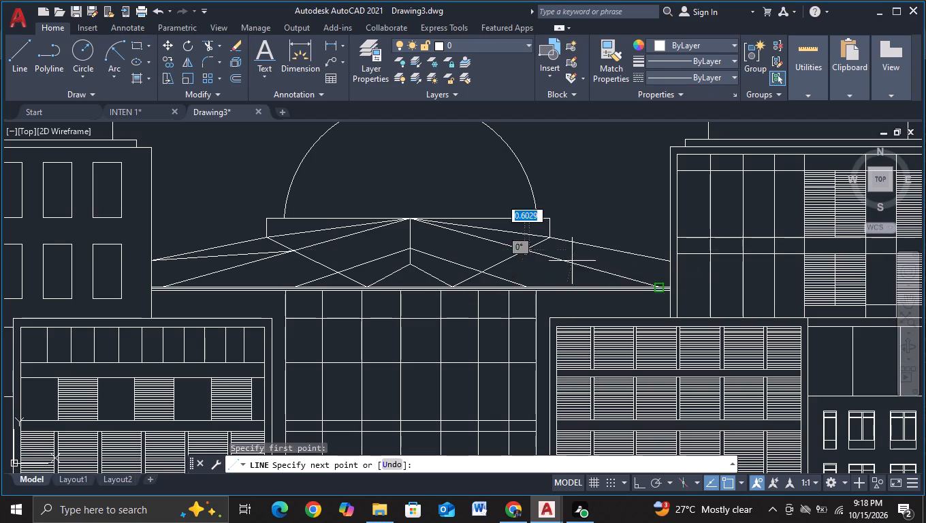
click(674, 264)
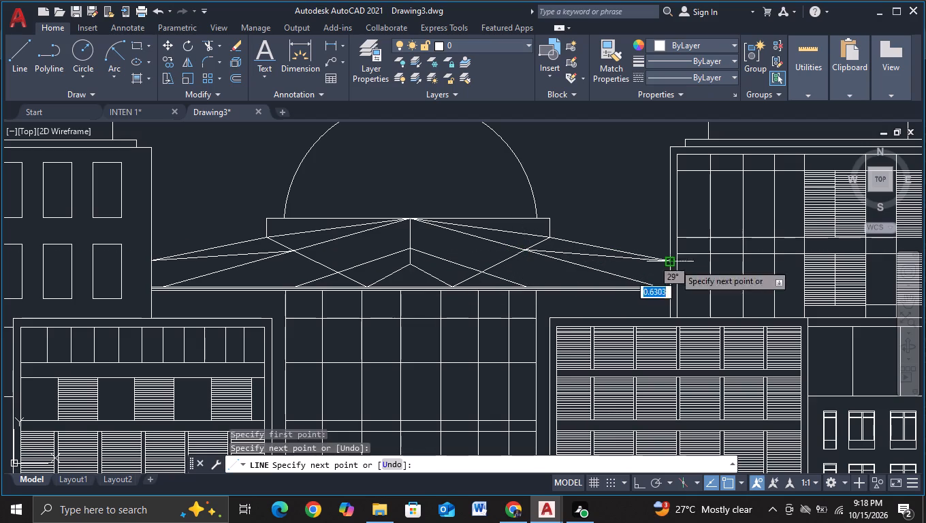
key(Escape)
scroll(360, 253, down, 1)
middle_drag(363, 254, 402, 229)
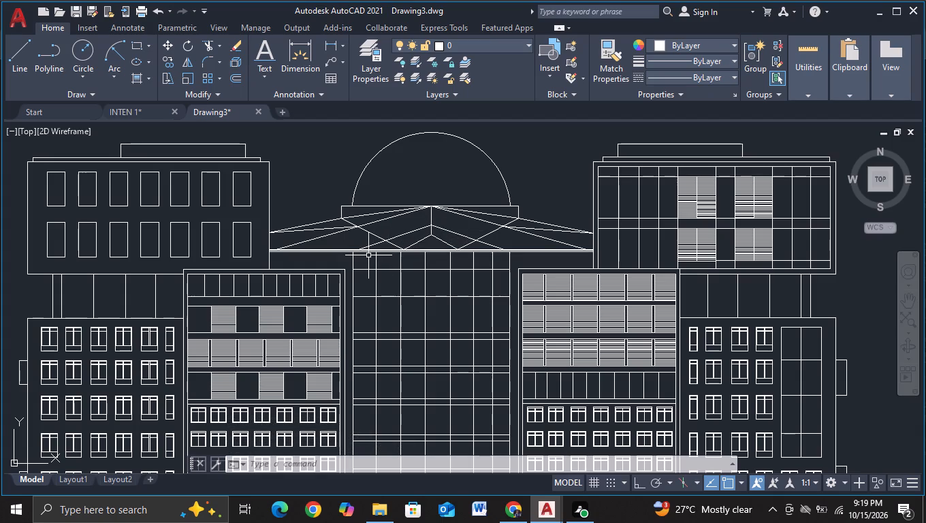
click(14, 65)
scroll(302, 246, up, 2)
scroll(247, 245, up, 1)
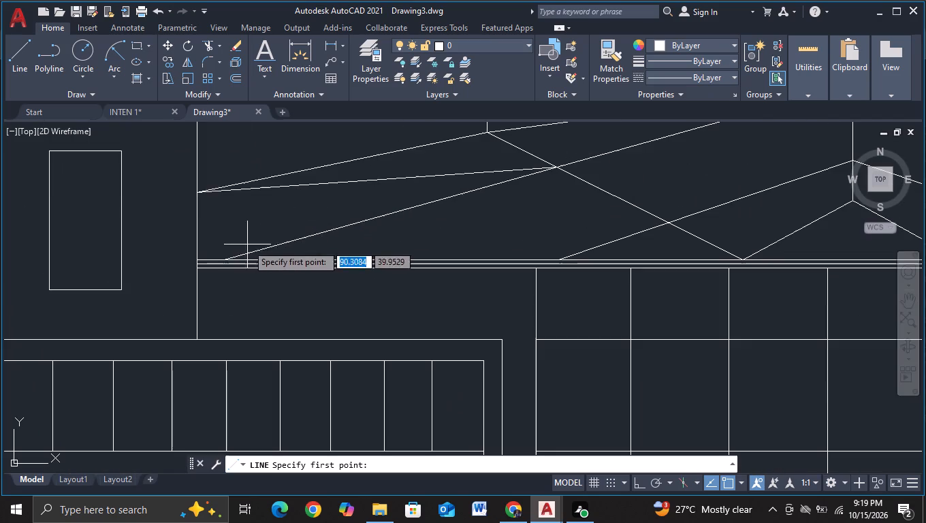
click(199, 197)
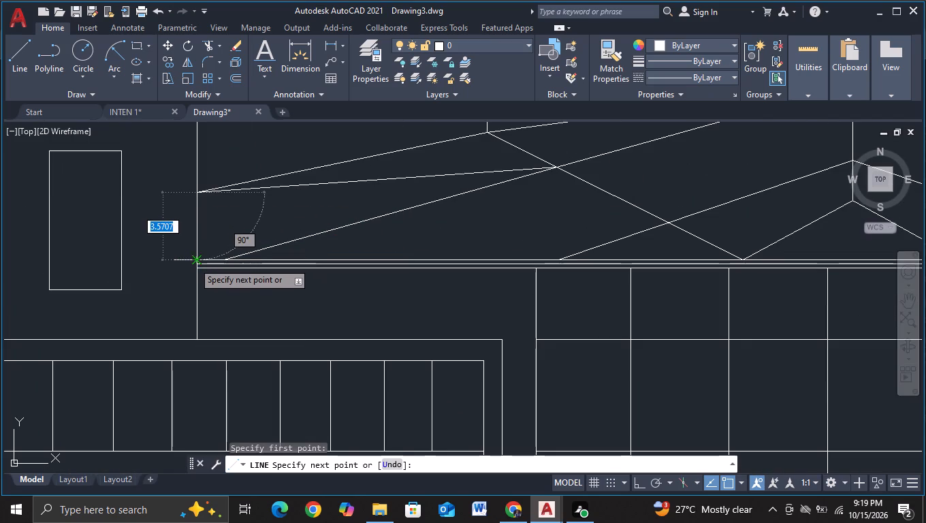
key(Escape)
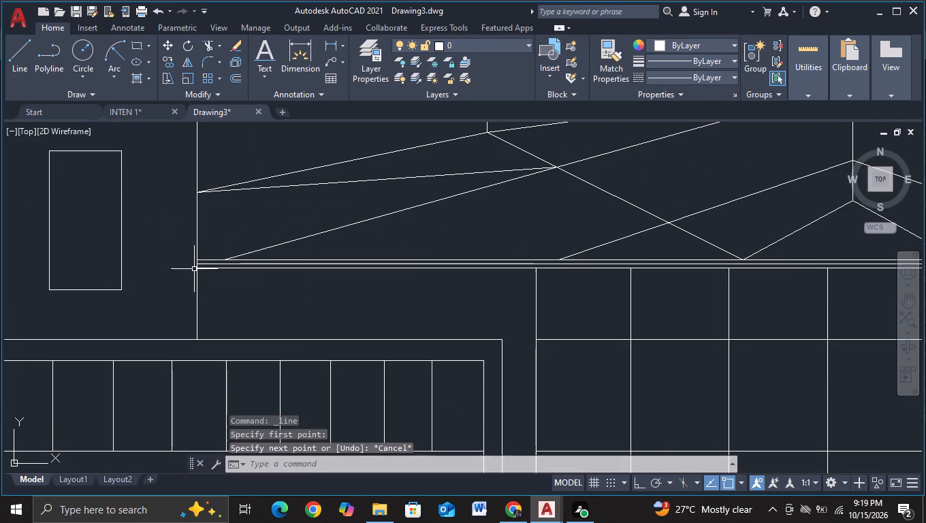
Trim both roof diagonals between the long inner slopes and the lower corners of the dome's base band.
scroll(337, 229, down, 2)
middle_drag(409, 239, 293, 268)
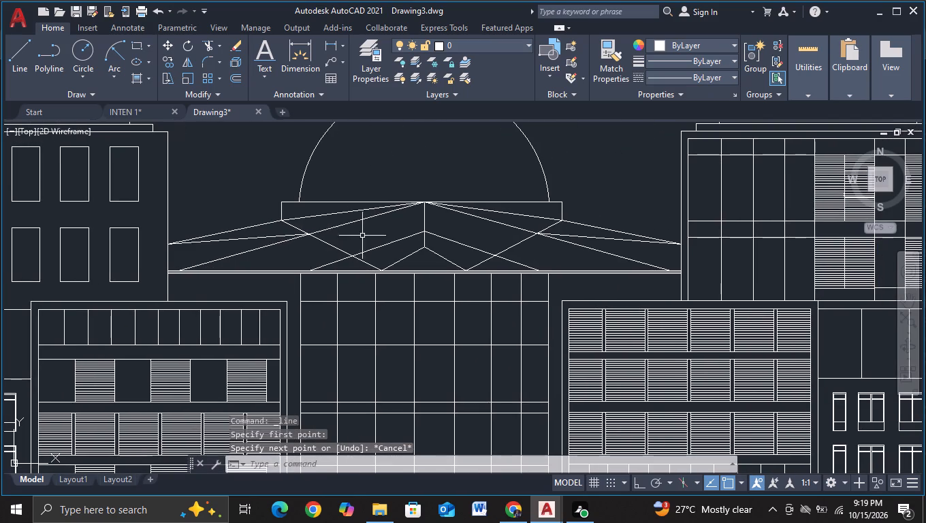
click(206, 45)
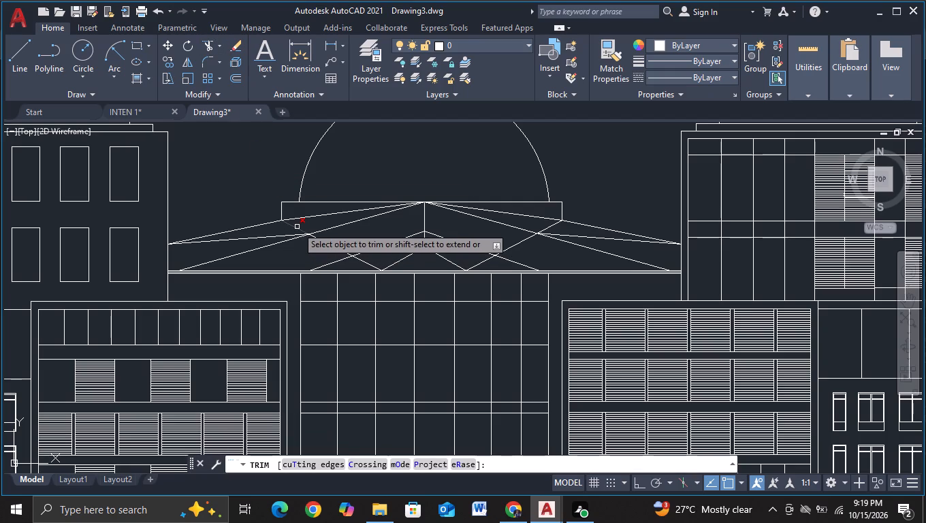
click(297, 227)
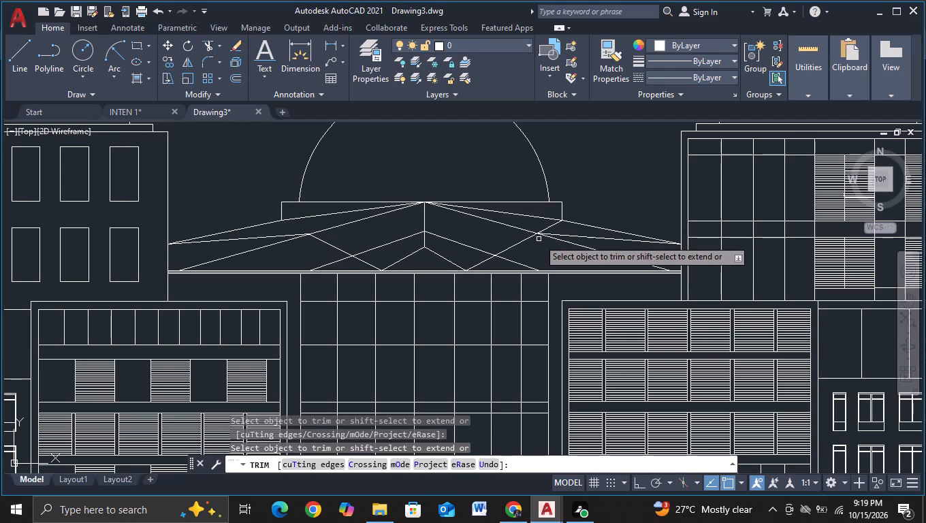
click(549, 225)
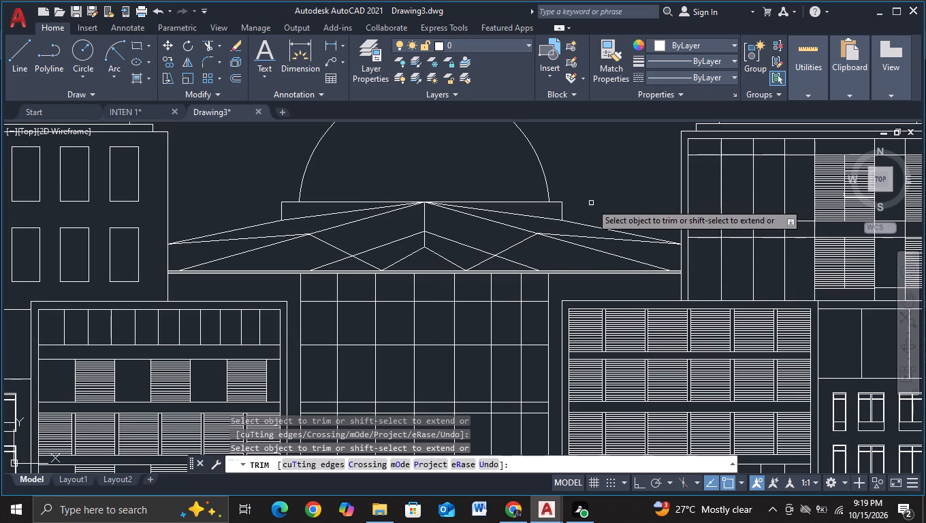
middle_drag(591, 203, 593, 191)
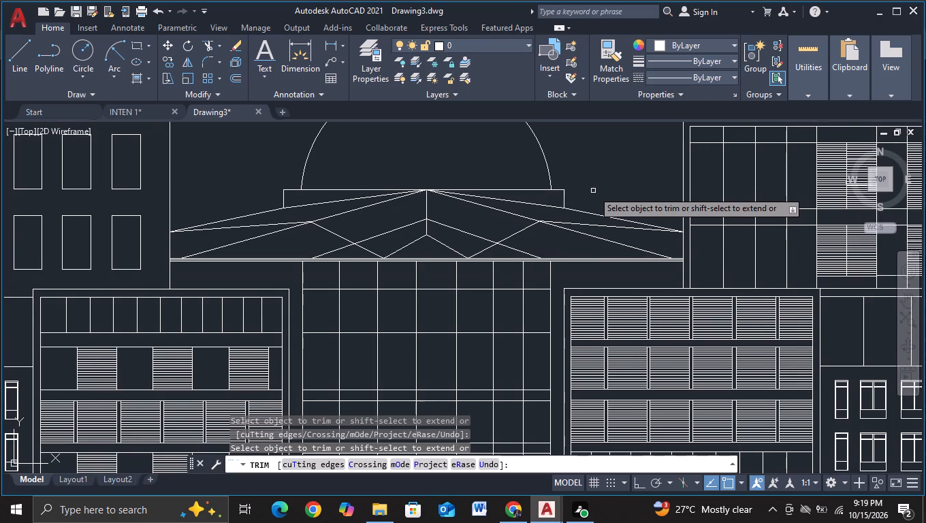
key(Escape)
Draw a short horizontal line from the outer roof line's left end, continued about 3.63 units straight down past the upper eave line.
click(15, 67)
scroll(132, 227, up, 2)
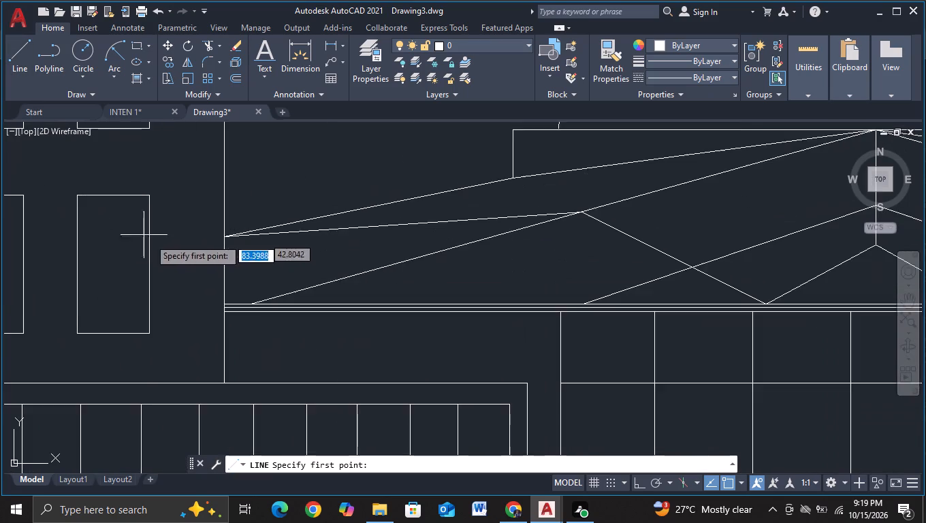
scroll(169, 247, up, 1)
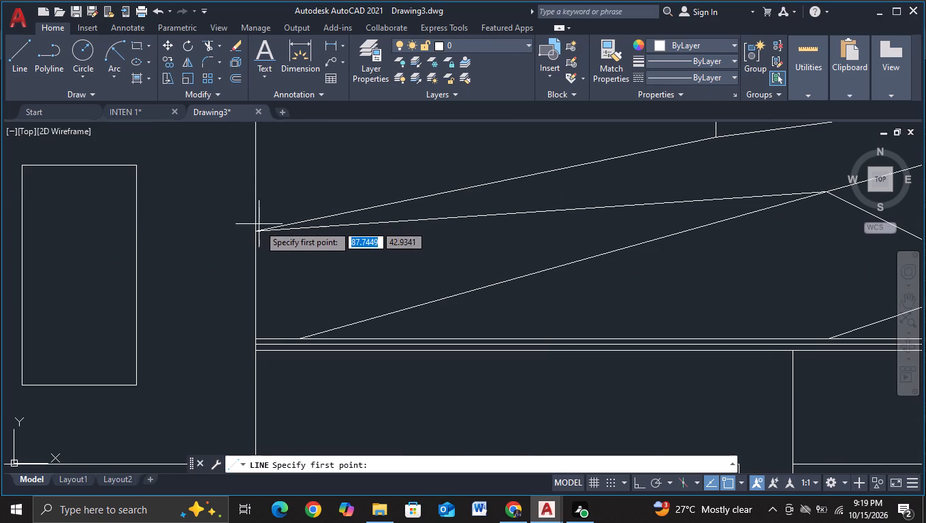
click(259, 234)
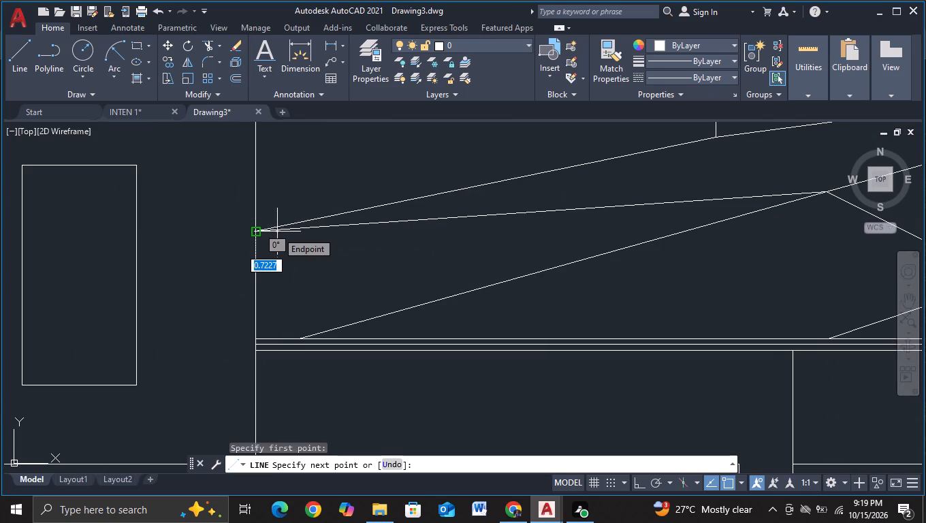
key(F8)
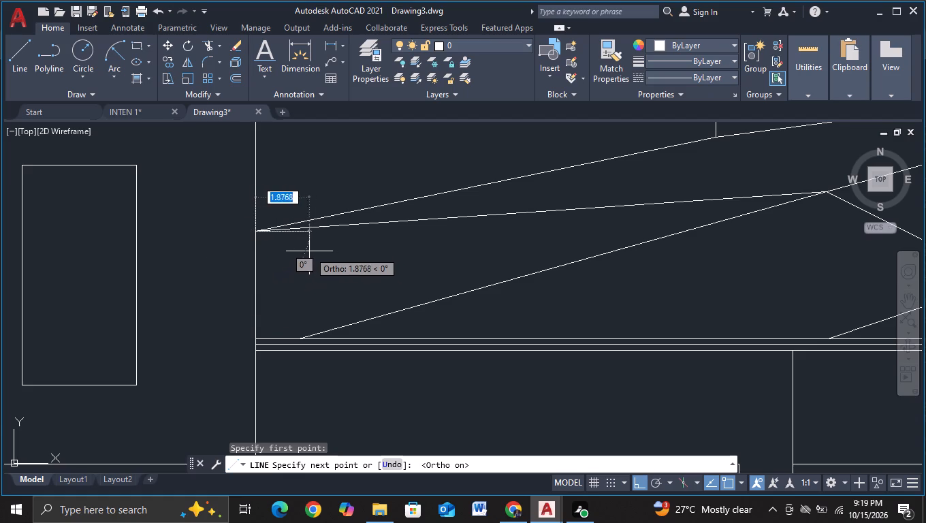
click(286, 246)
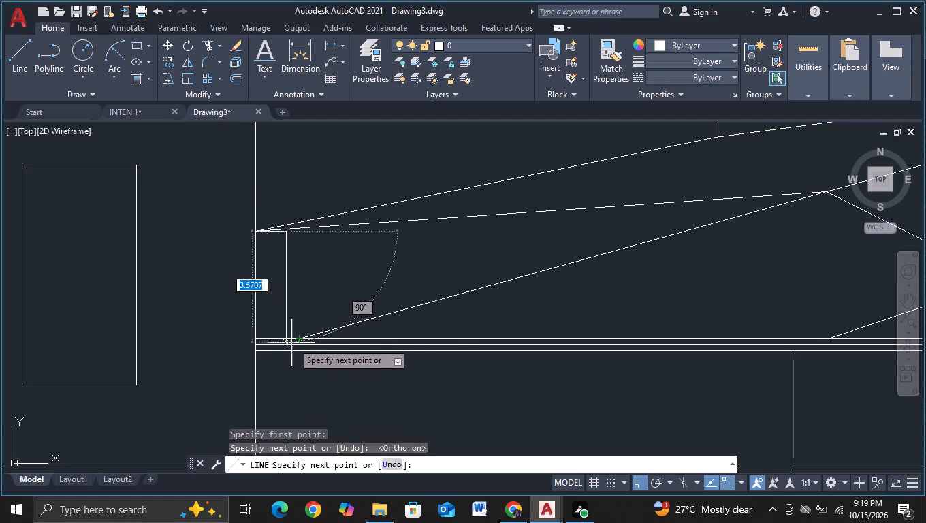
scroll(287, 336, up, 2)
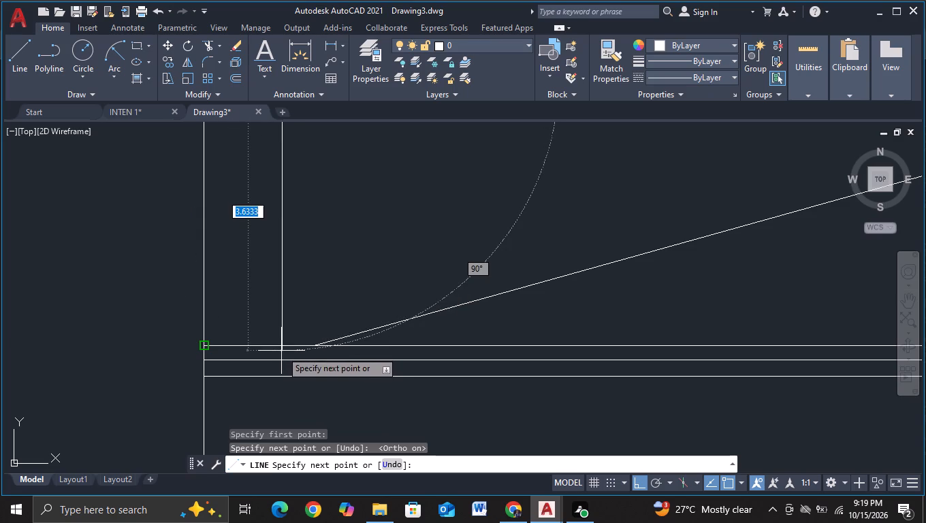
key(F3)
click(281, 351)
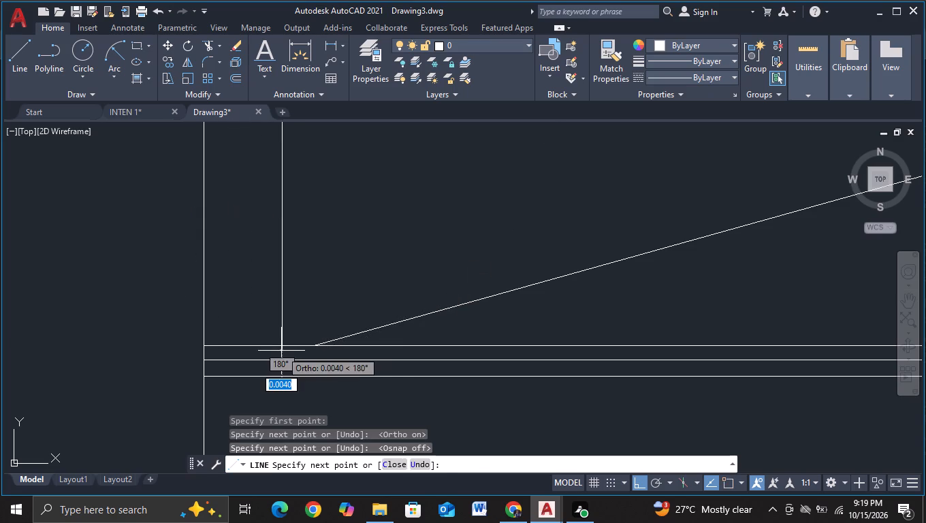
key(Escape)
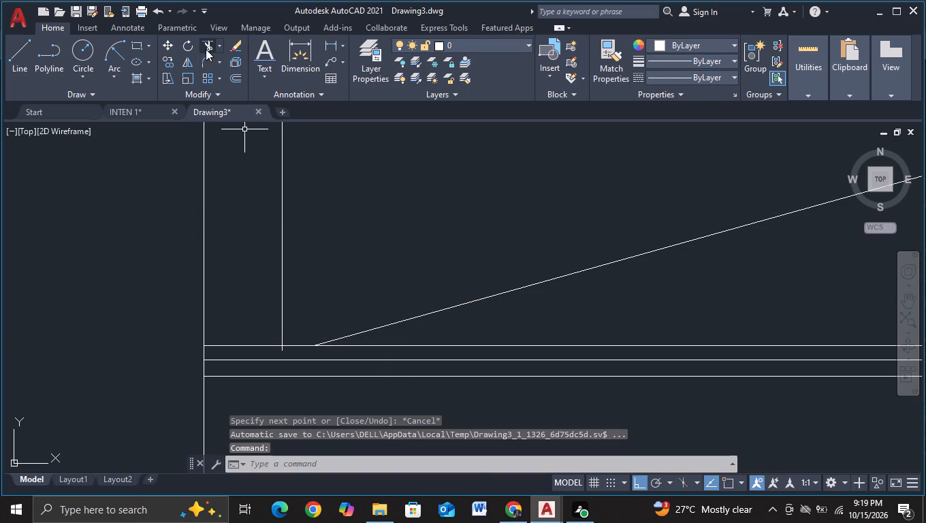
Trim the new vertical line's overhang below the upper eave line and remove the short horizontal segment at its top.
click(206, 49)
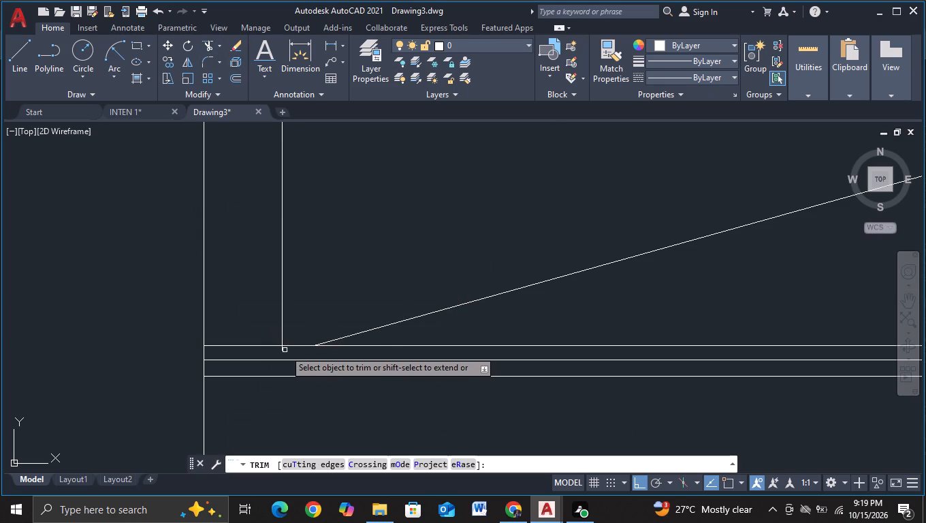
click(283, 350)
scroll(289, 327, down, 1)
middle_drag(320, 264, 321, 316)
scroll(320, 296, down, 1)
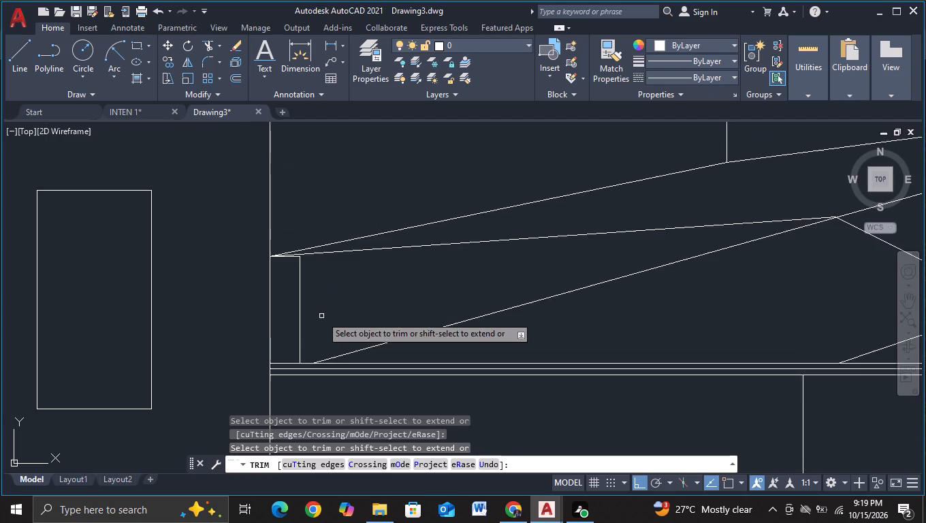
scroll(321, 315, up, 2)
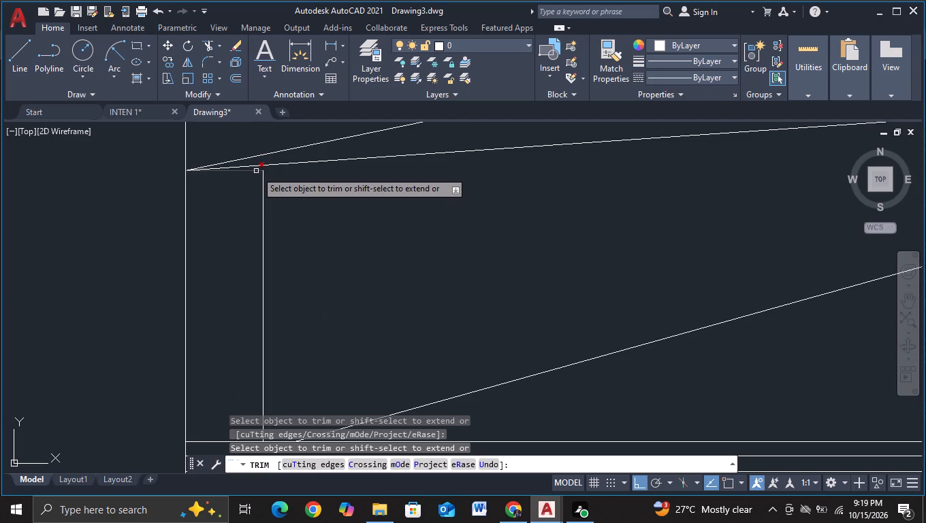
click(256, 171)
scroll(292, 180, down, 1)
key(Escape)
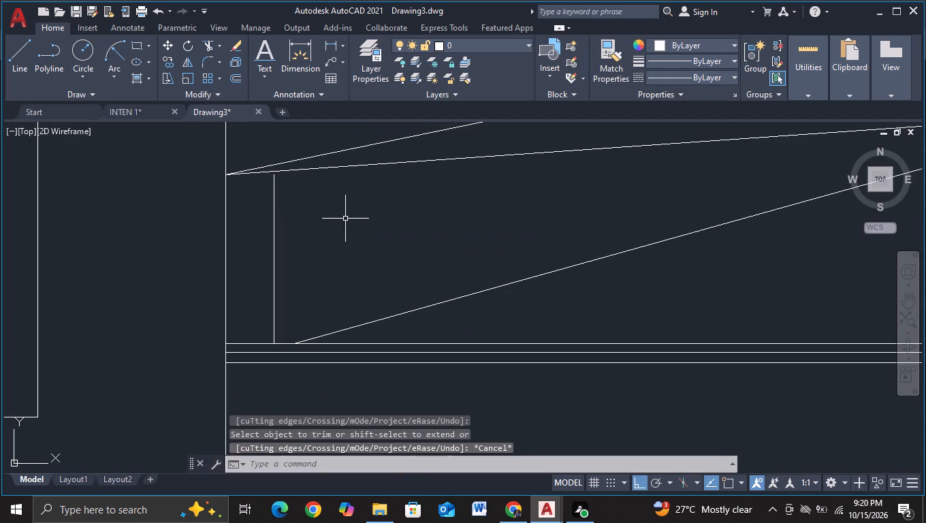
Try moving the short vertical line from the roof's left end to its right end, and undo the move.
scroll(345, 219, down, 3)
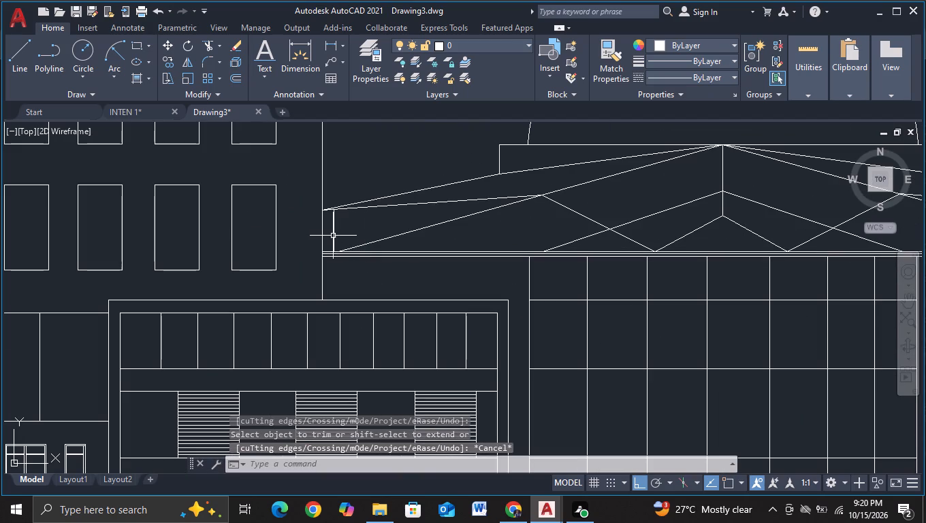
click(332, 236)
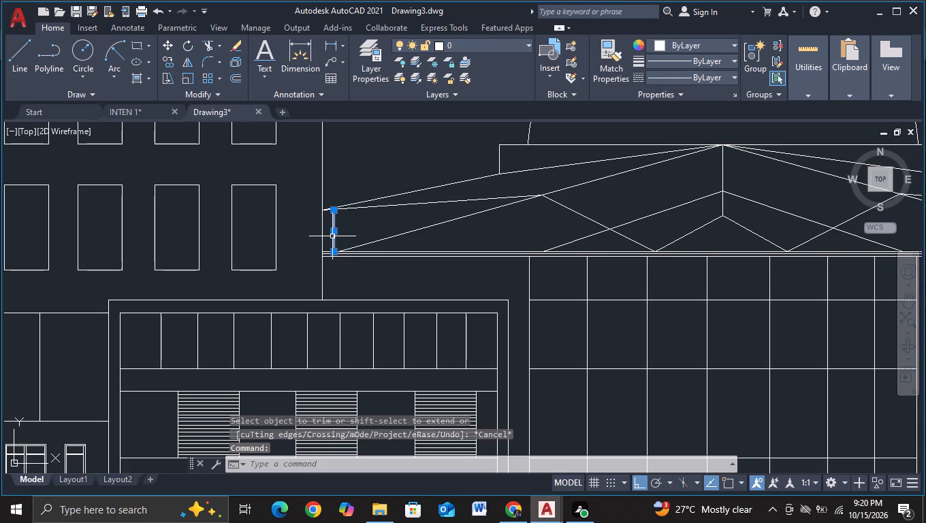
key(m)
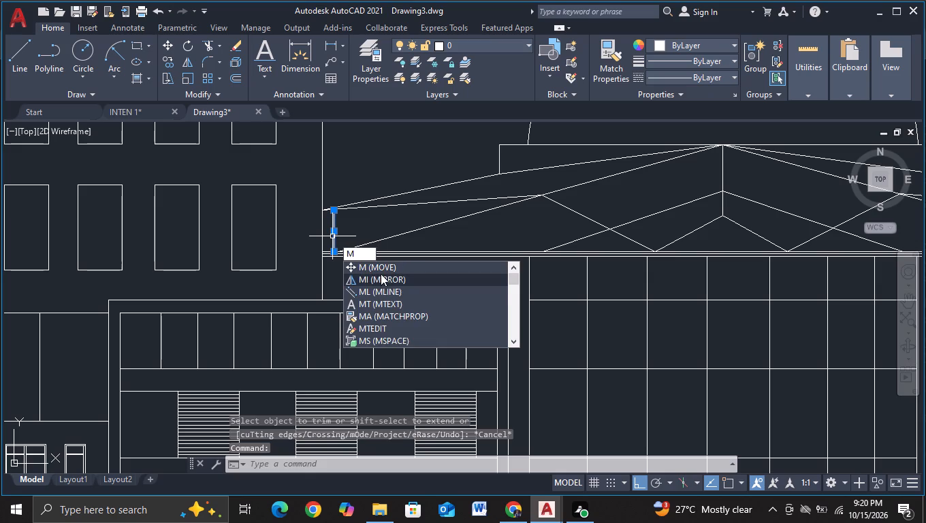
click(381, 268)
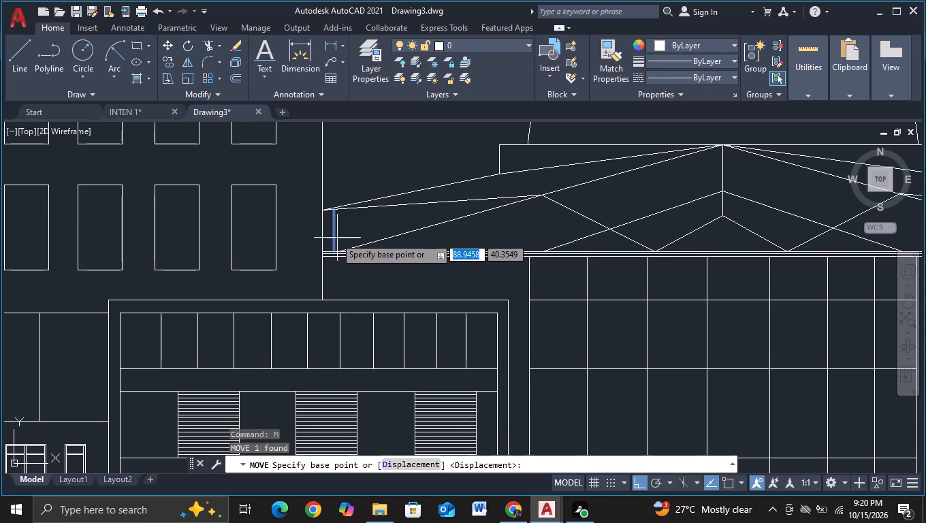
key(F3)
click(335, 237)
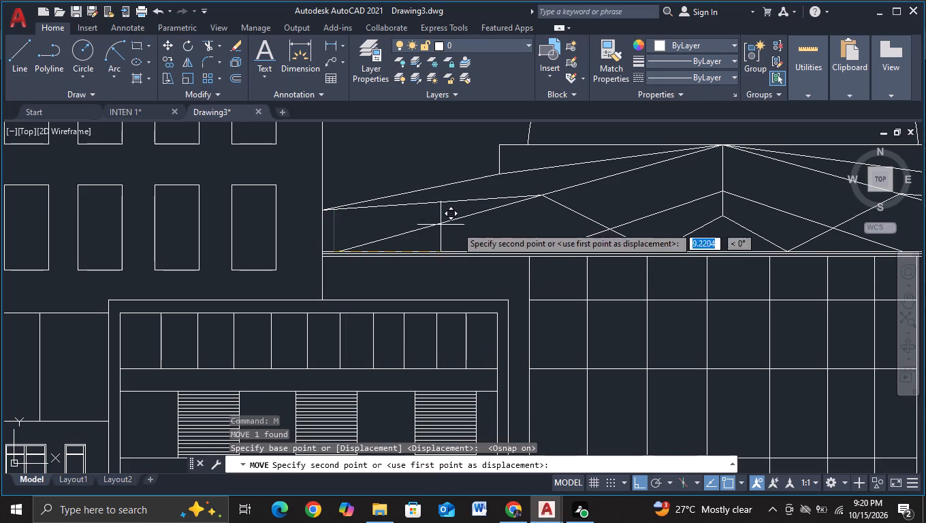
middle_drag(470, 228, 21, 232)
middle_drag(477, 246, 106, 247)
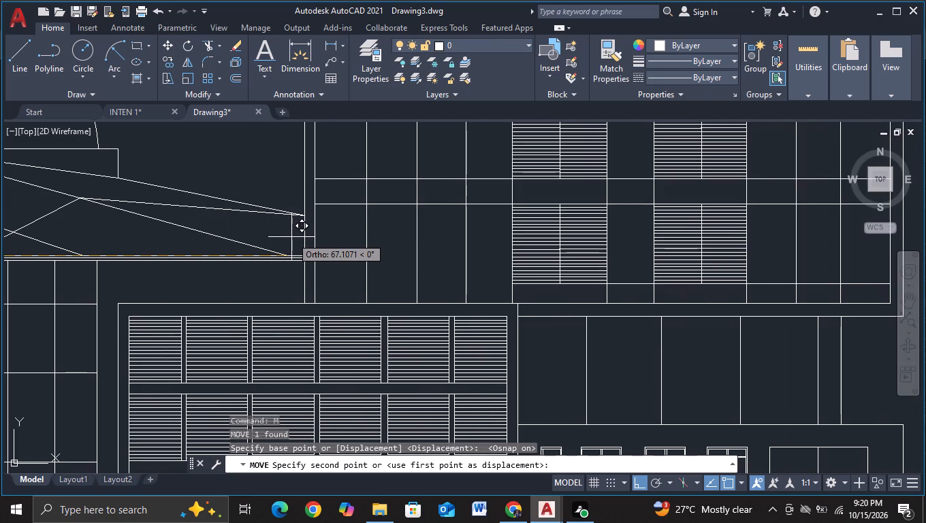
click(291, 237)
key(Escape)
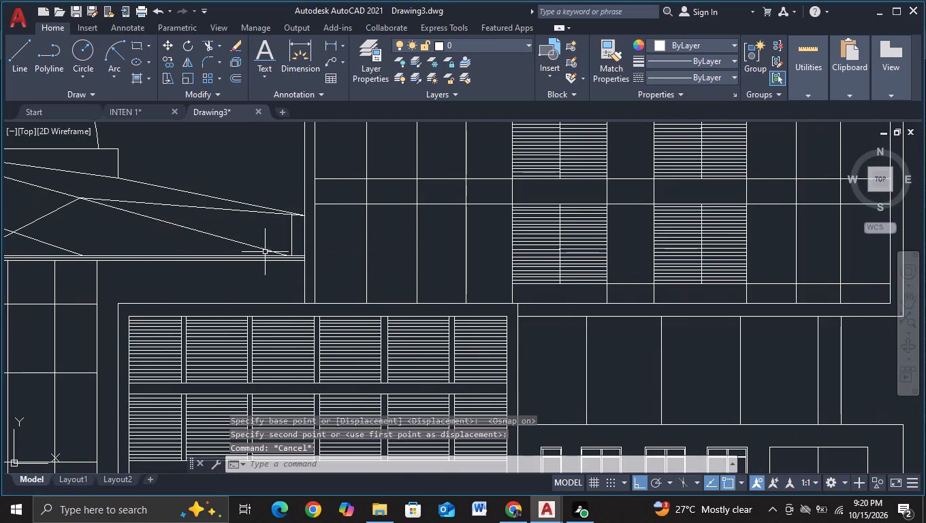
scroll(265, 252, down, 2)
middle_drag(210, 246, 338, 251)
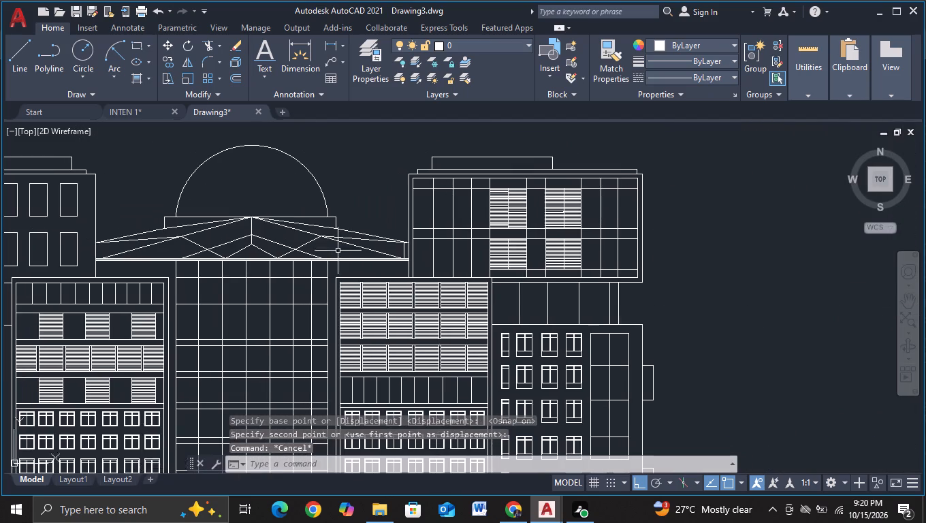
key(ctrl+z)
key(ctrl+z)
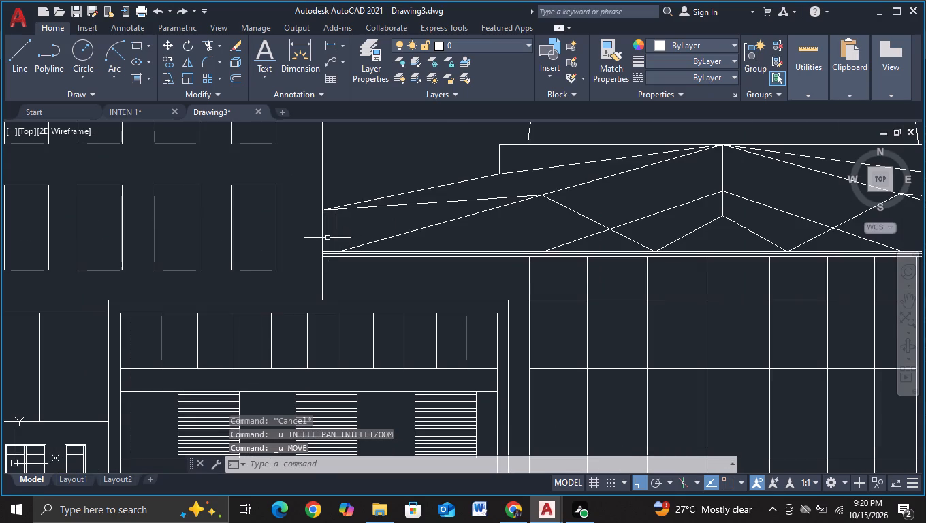
Copy the short vertical line from the roof's left end about 67 units horizontally to the matching place at its right end.
click(333, 231)
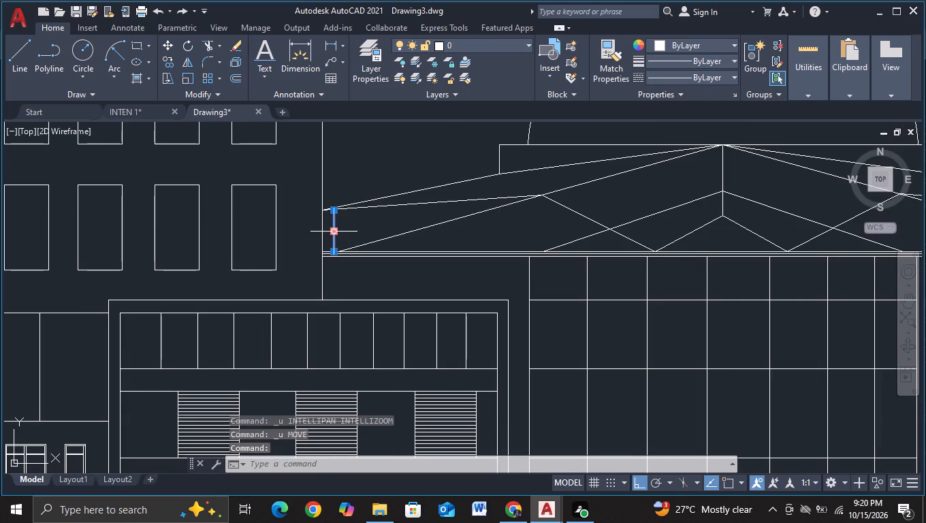
key(c)
click(366, 272)
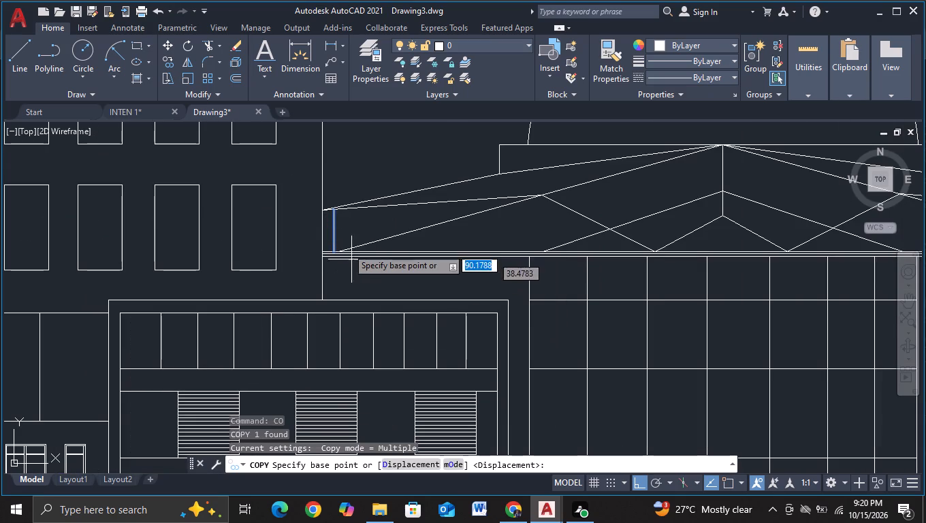
click(334, 234)
middle_drag(447, 231, 253, 244)
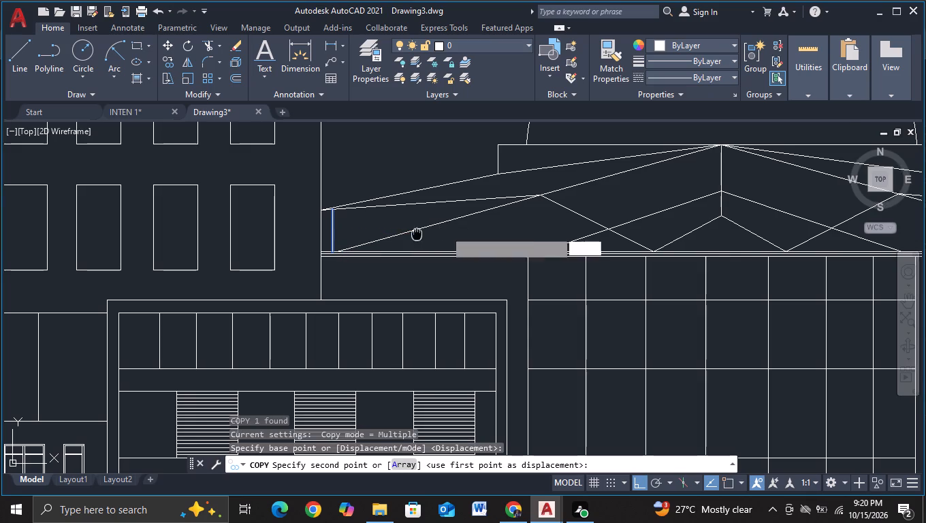
middle_drag(253, 244, 116, 242)
middle_drag(626, 227, 262, 256)
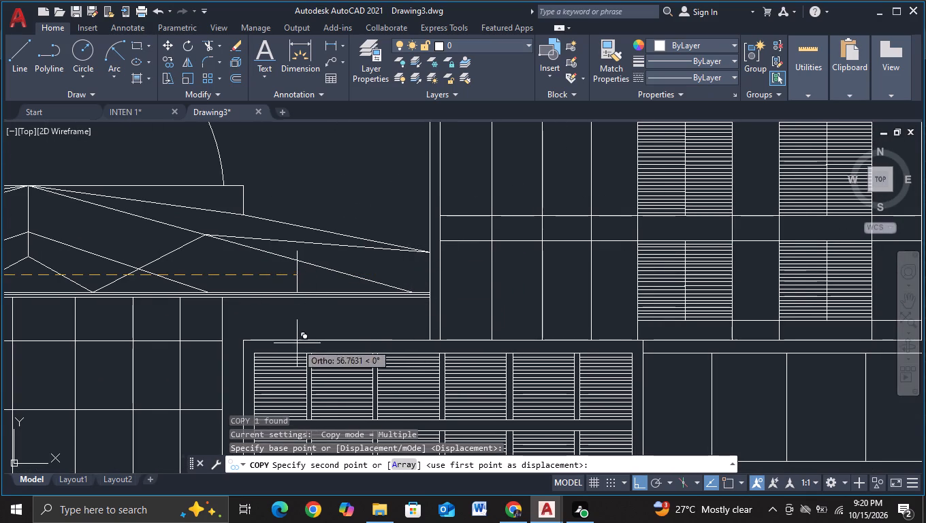
click(415, 341)
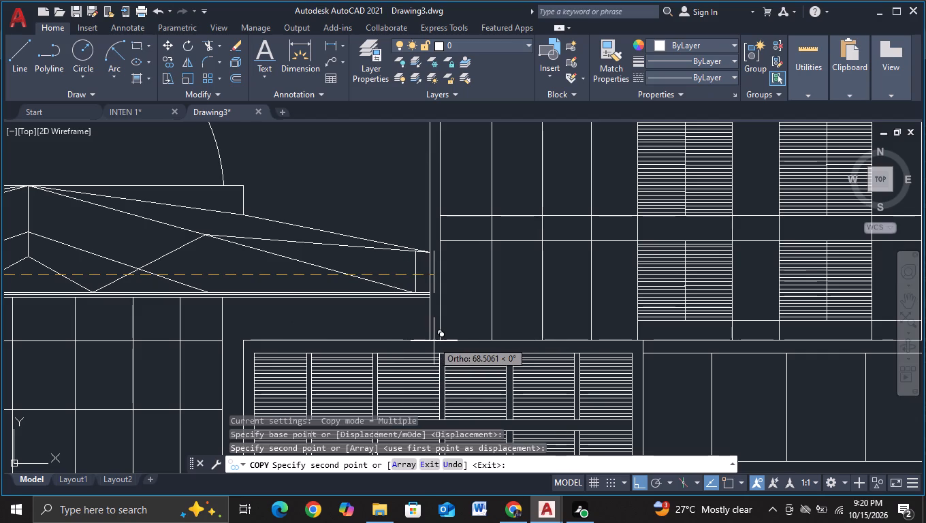
key(Escape)
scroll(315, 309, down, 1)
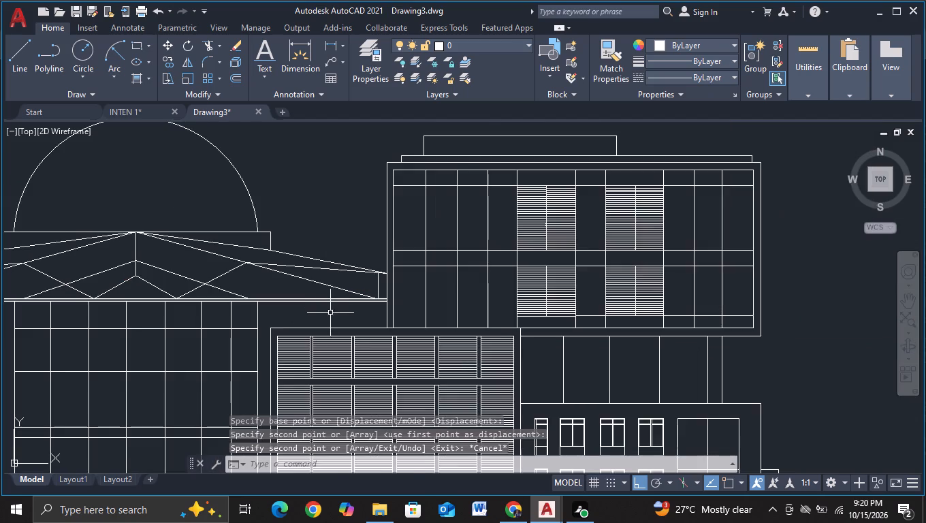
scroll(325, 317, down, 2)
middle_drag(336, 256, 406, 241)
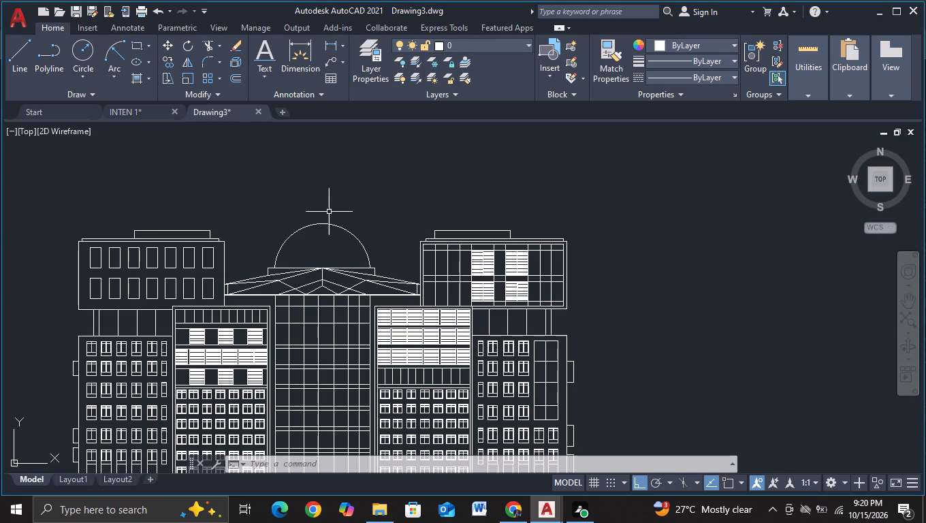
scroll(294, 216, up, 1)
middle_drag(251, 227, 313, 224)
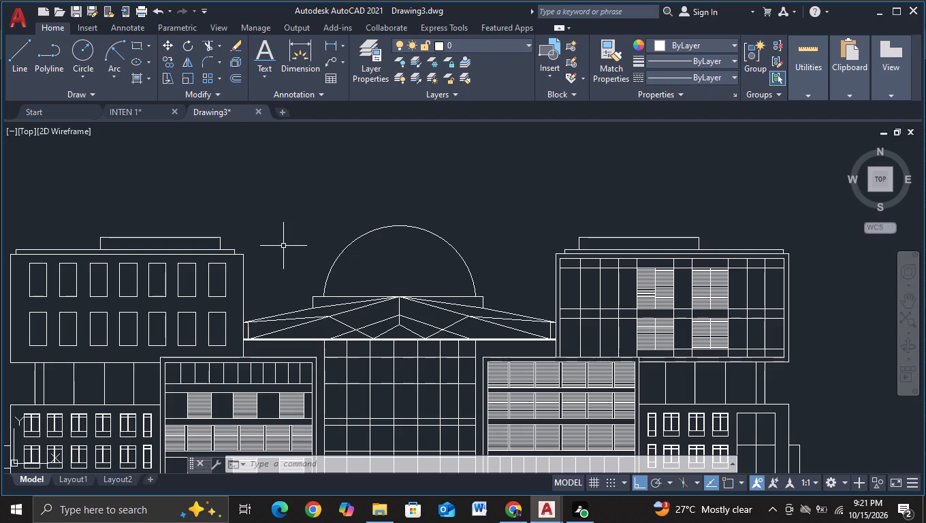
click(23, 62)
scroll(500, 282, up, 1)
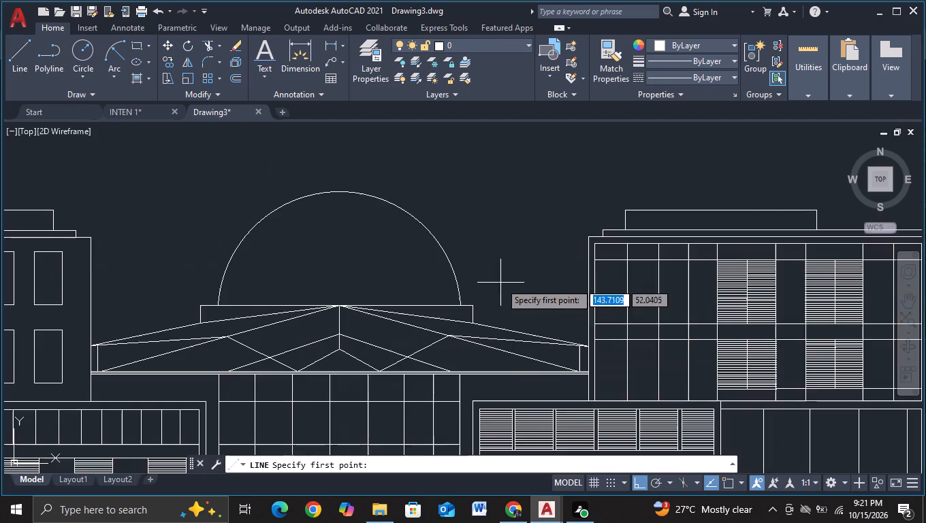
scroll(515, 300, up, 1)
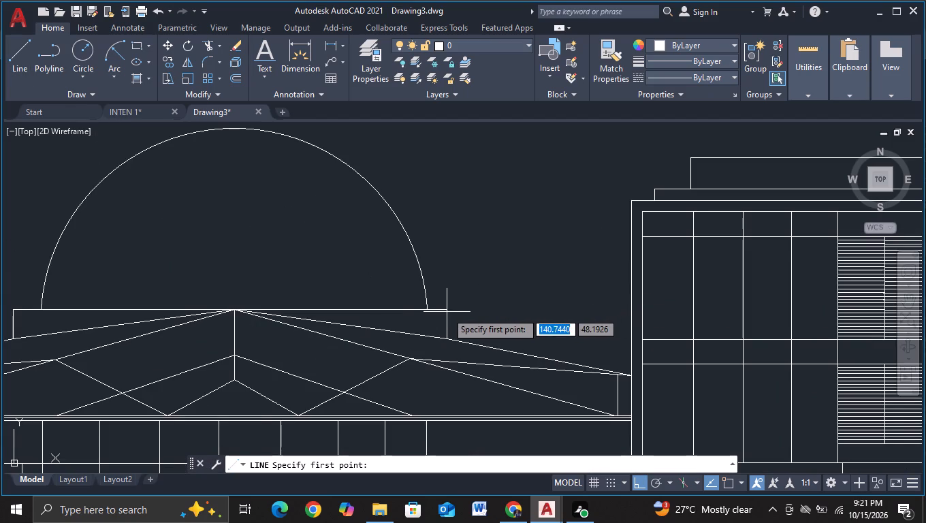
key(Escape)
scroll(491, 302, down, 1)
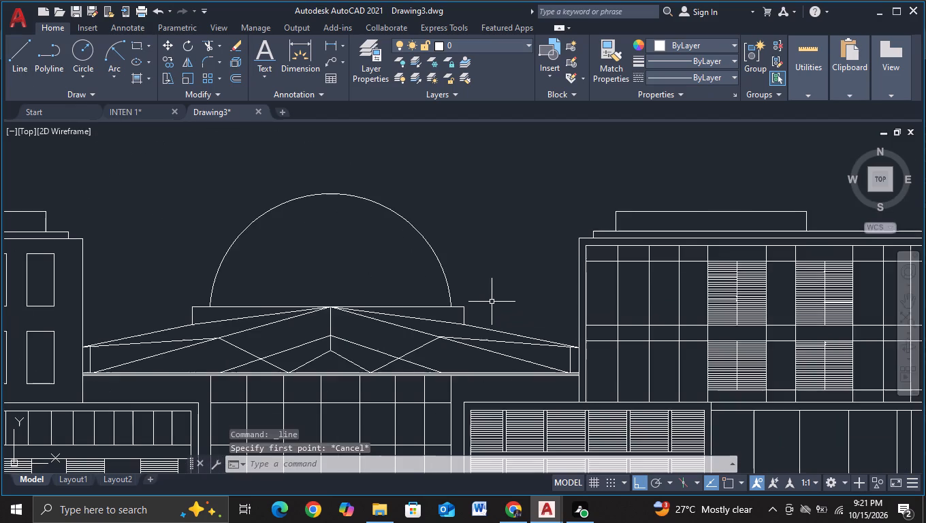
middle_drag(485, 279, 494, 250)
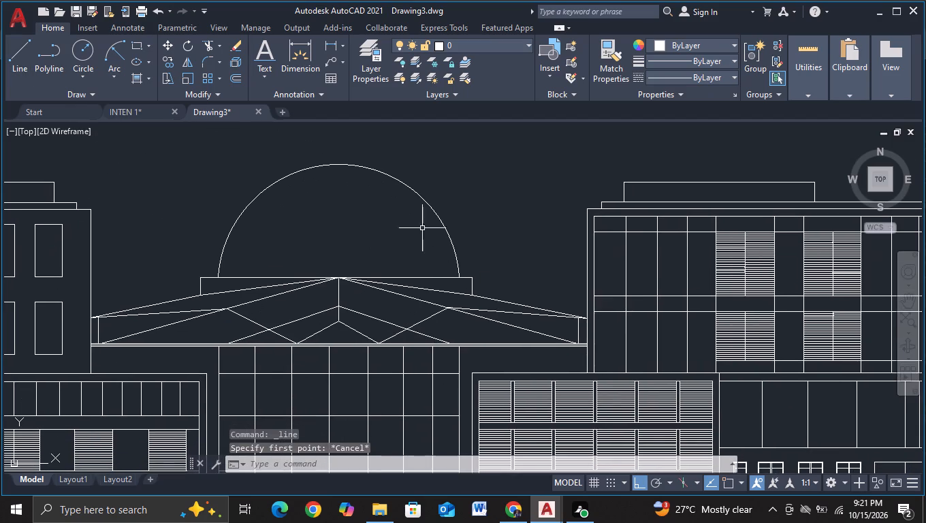
Draw a vertical line from the roof's apex at the dome's base midpoint up past the dome's top, with object snap on.
click(17, 68)
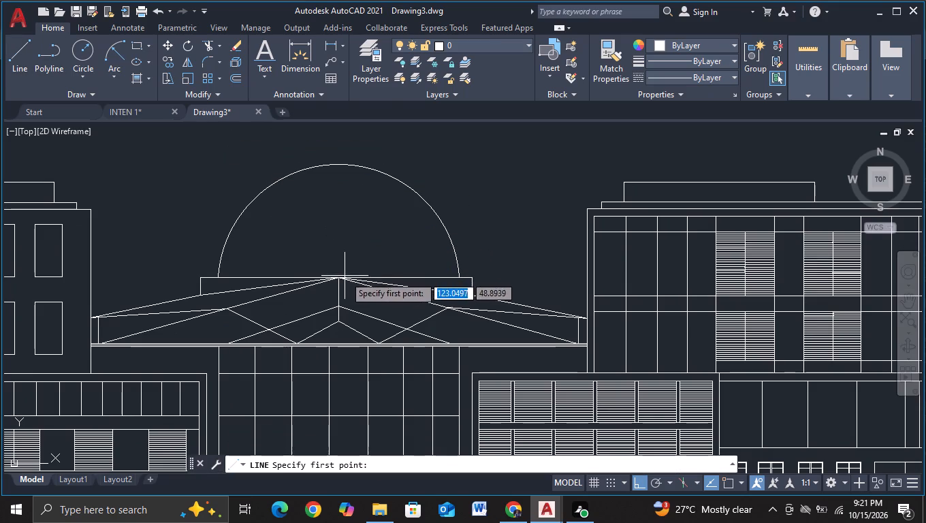
click(24, 84)
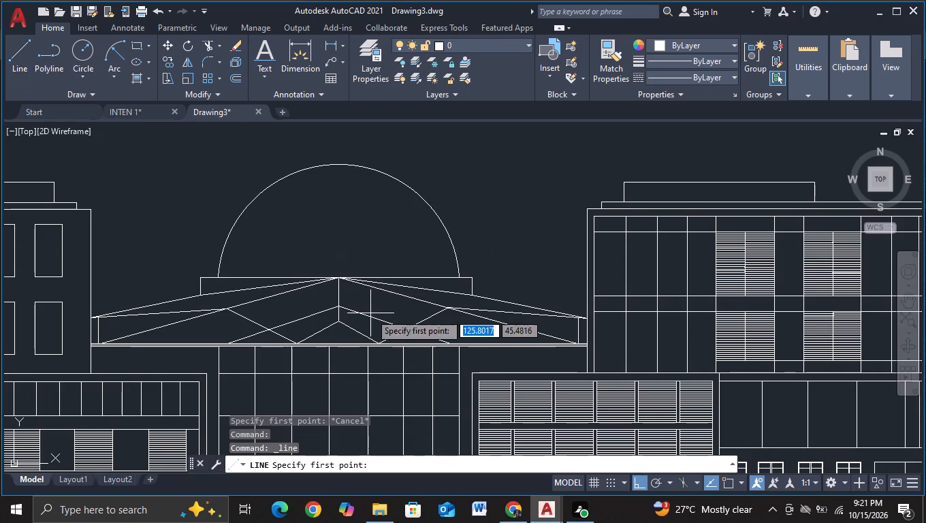
key(F3)
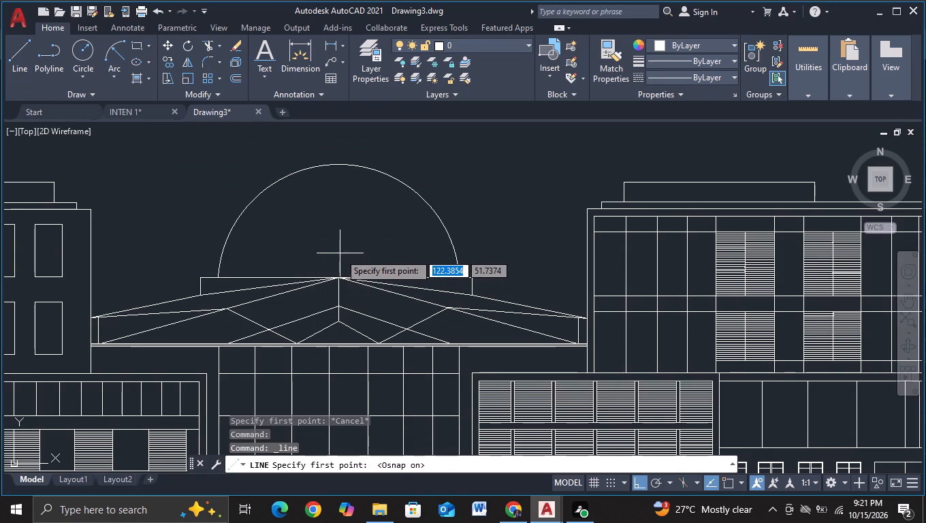
click(340, 275)
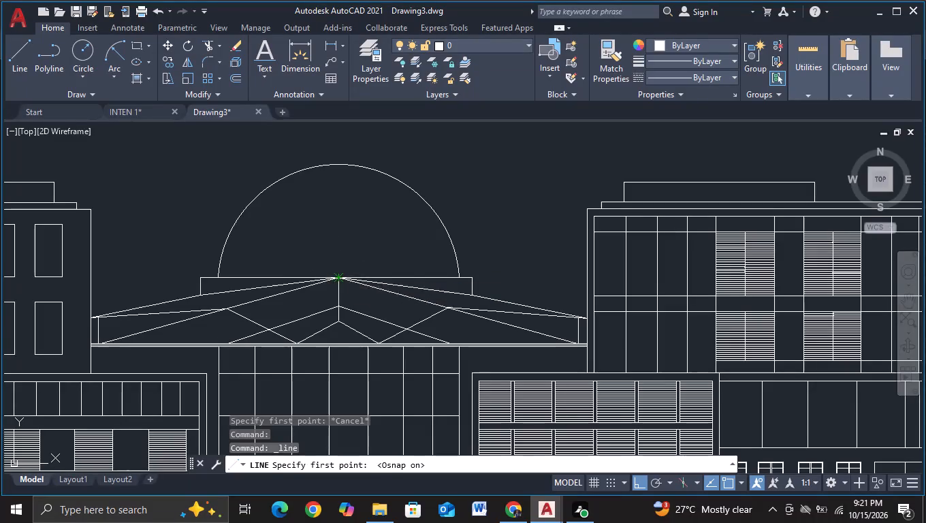
middle_drag(343, 172, 341, 294)
click(338, 236)
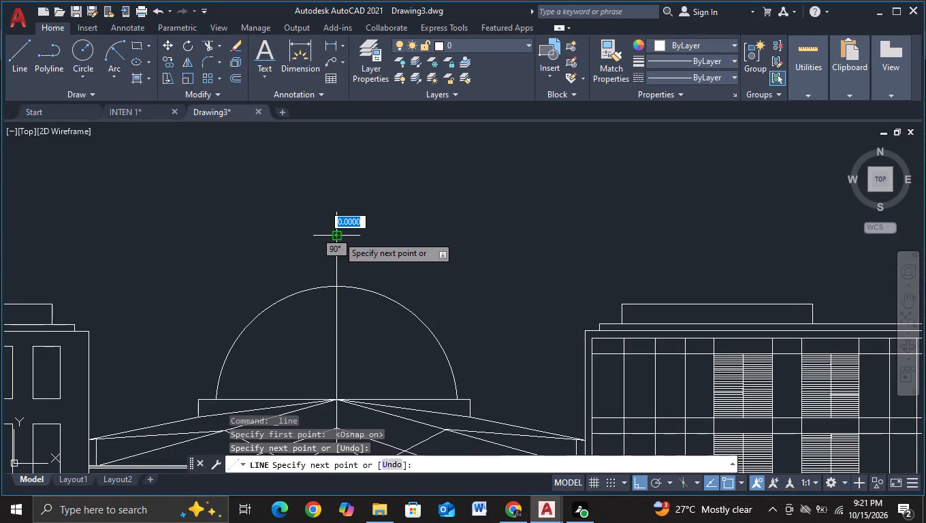
key(Escape)
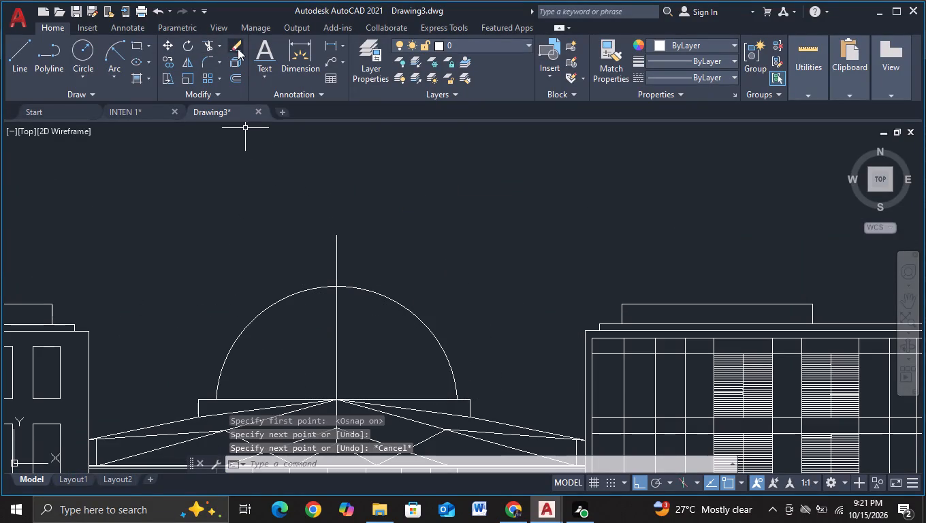
Trim away the part of the vertical line inside the dome, leaving only the spire above its top.
click(210, 52)
drag(325, 330, 326, 330)
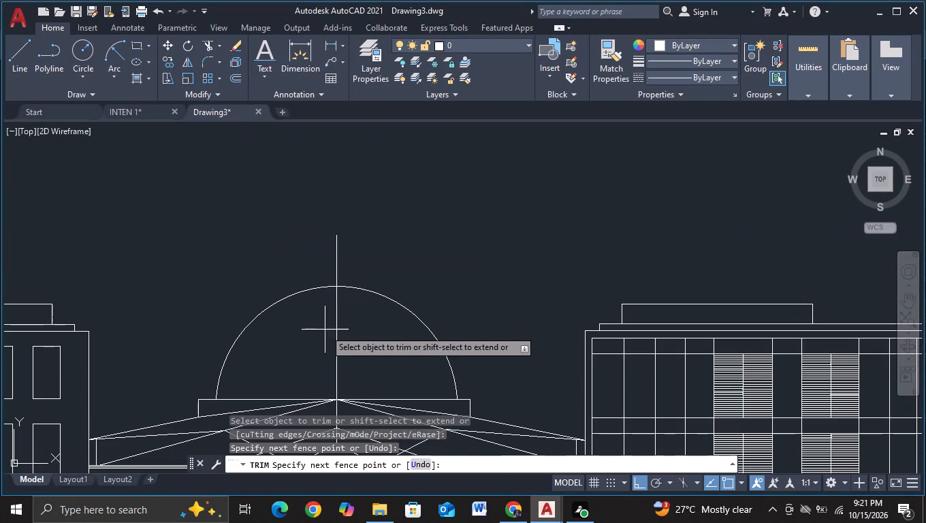
drag(326, 330, 357, 321)
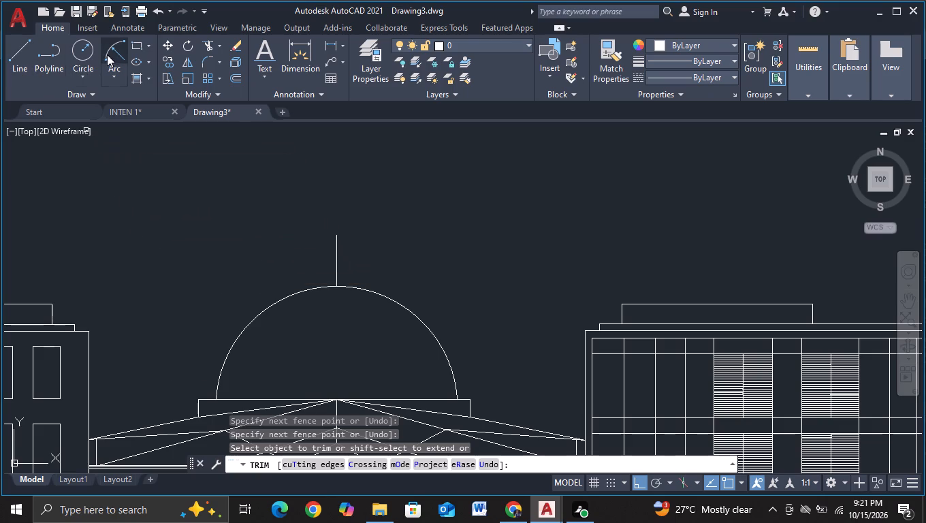
Draw a start-end-radius arc inside the dome from its top to the left end of its base, bulging outward.
click(113, 54)
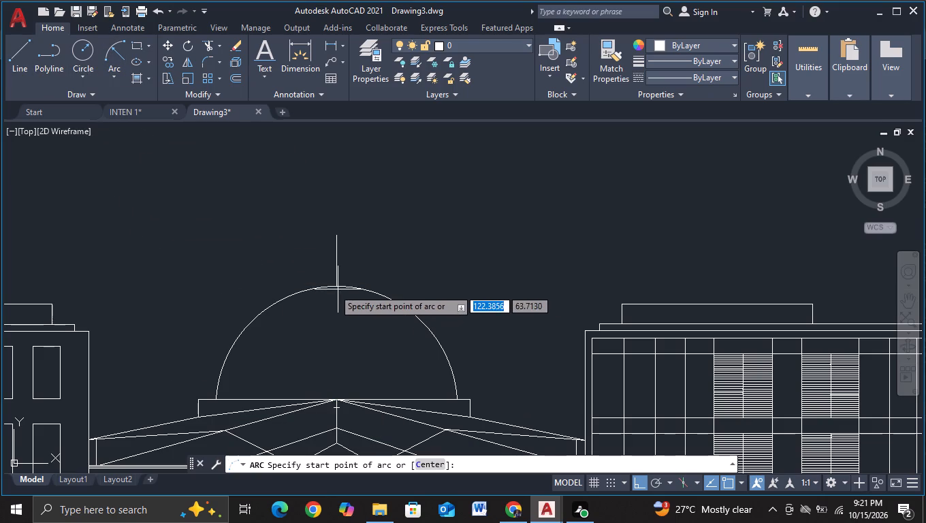
click(332, 288)
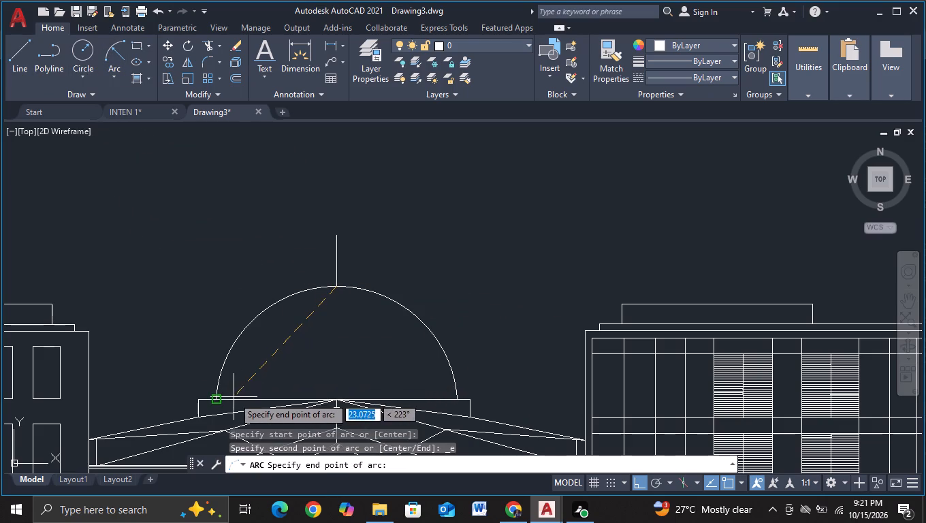
click(212, 401)
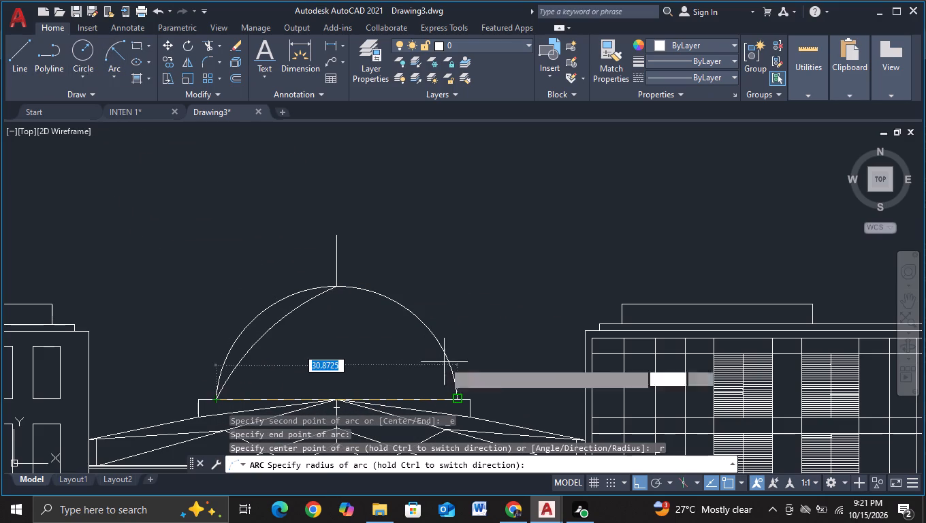
click(510, 316)
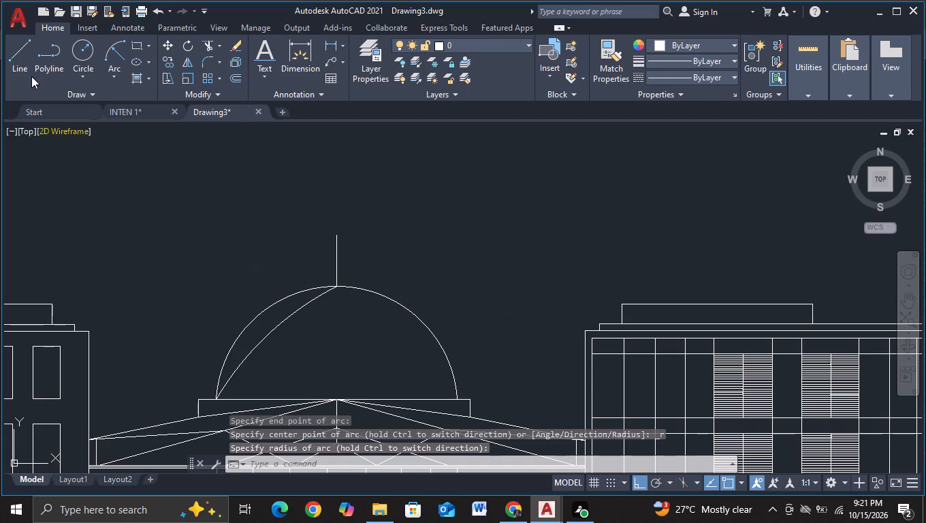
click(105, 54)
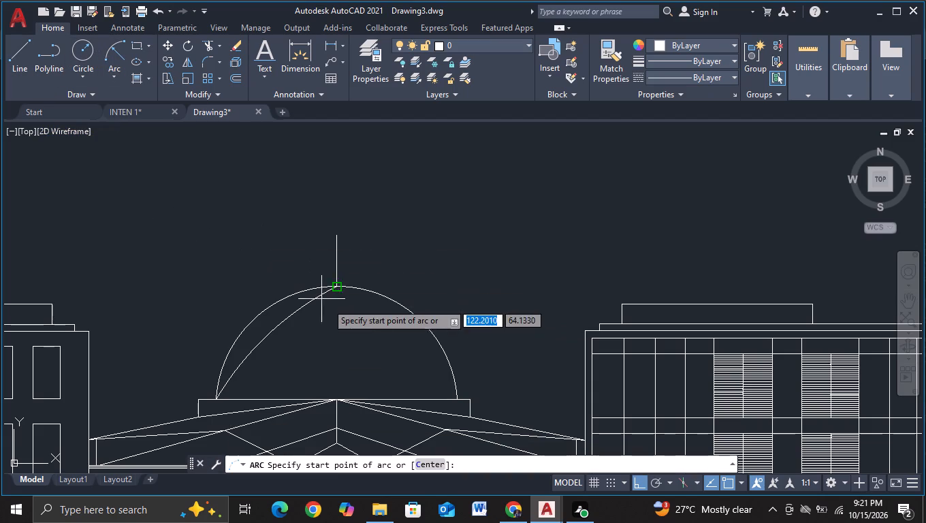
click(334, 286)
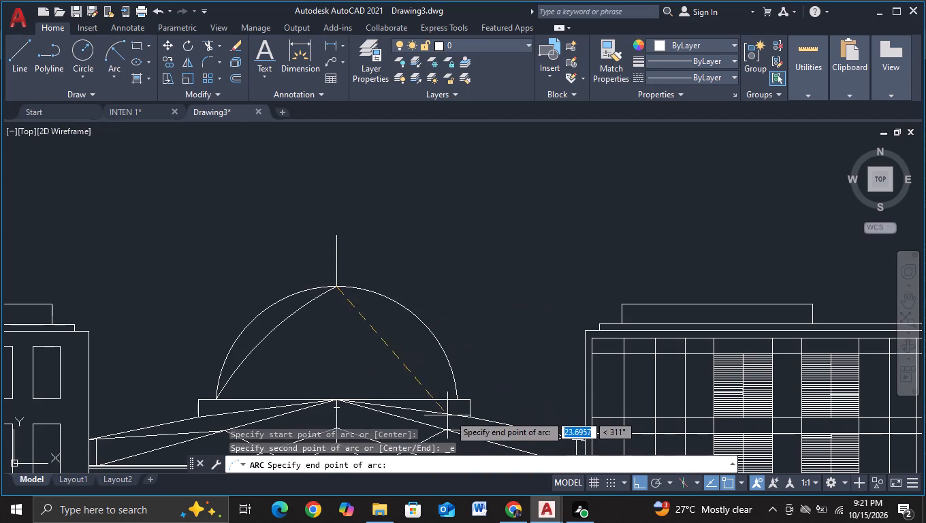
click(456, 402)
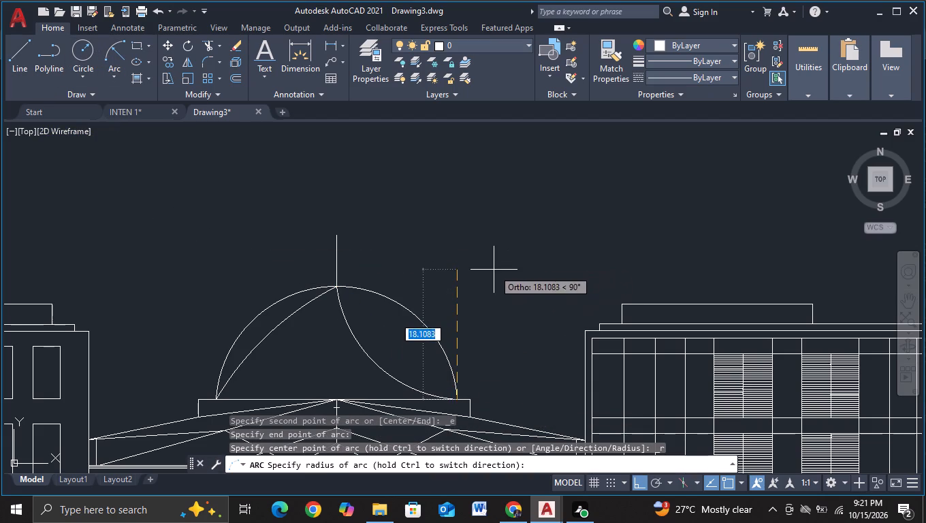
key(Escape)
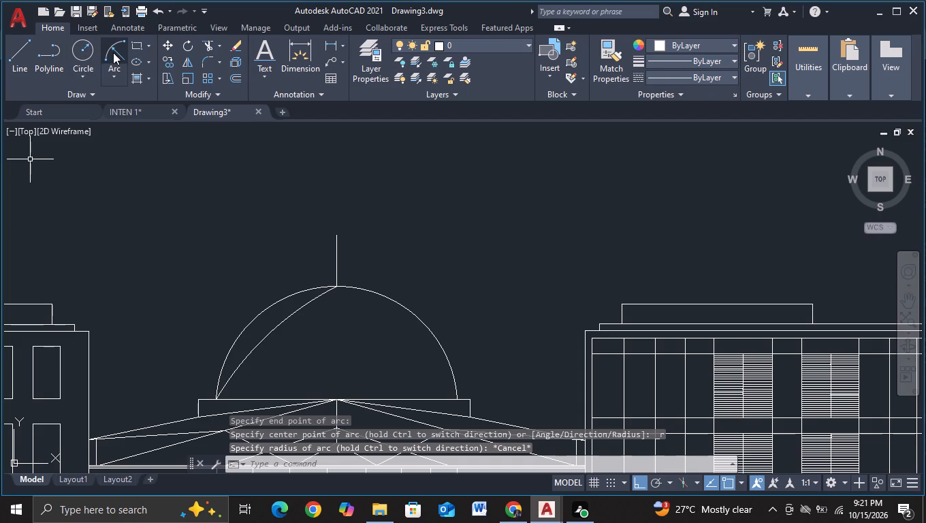
Draw a matching start-end-radius arc from the right end of the dome's base to its top, with a radius of about 46.
click(113, 52)
click(453, 397)
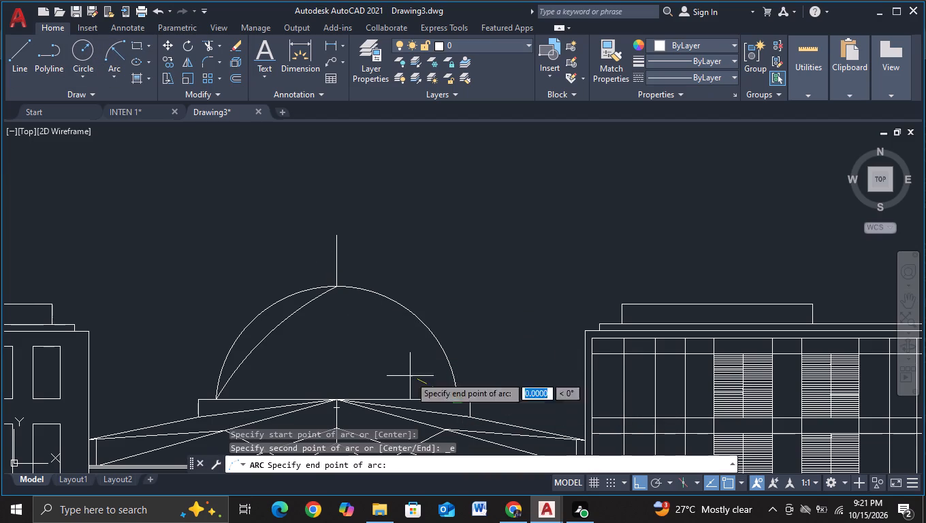
click(333, 287)
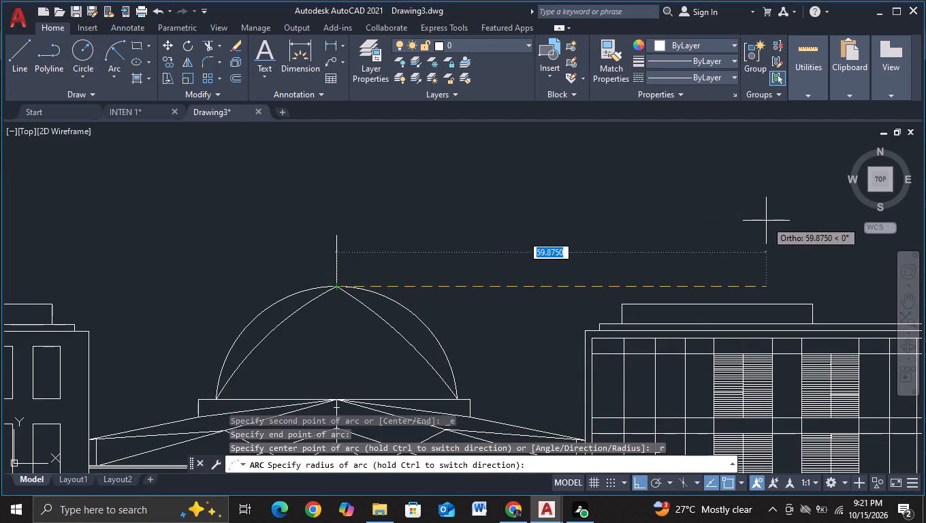
click(669, 172)
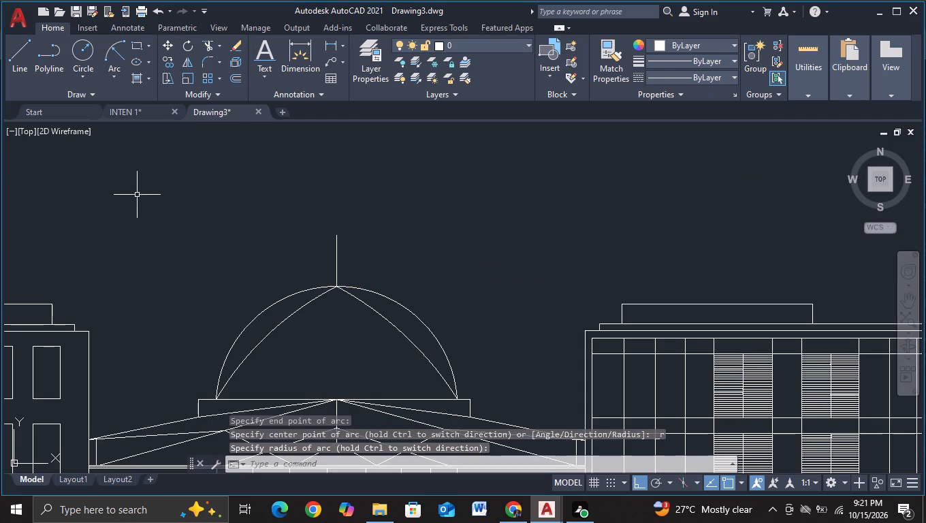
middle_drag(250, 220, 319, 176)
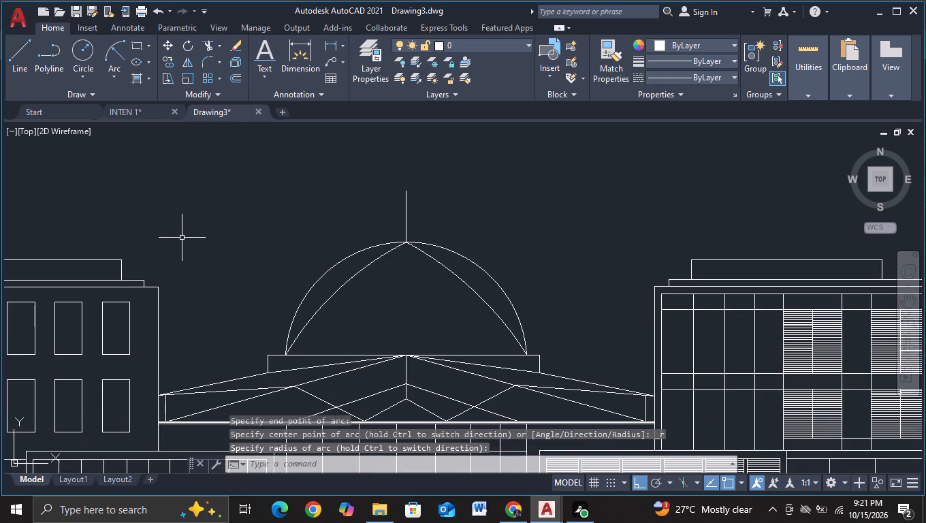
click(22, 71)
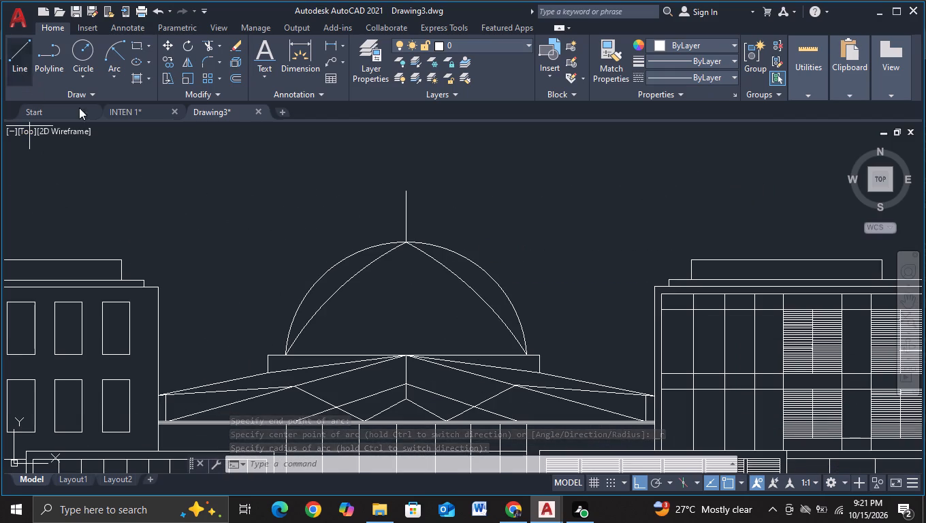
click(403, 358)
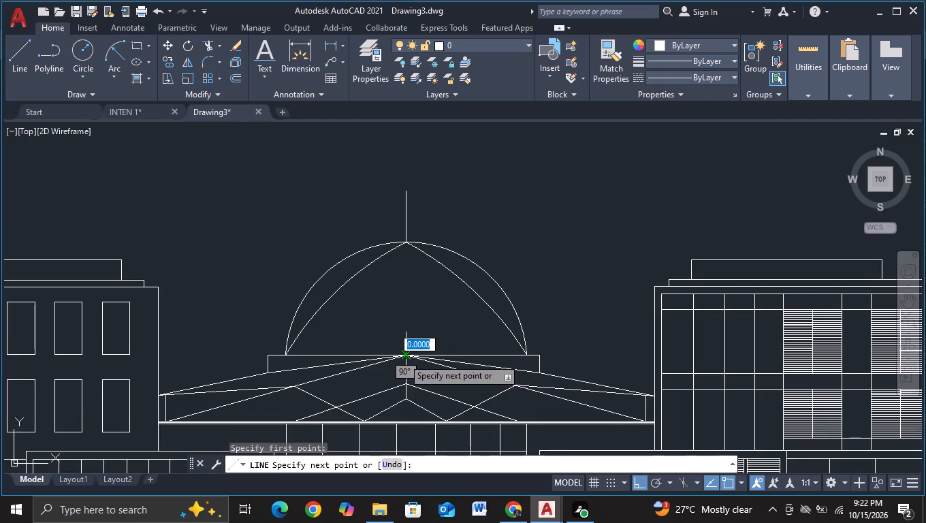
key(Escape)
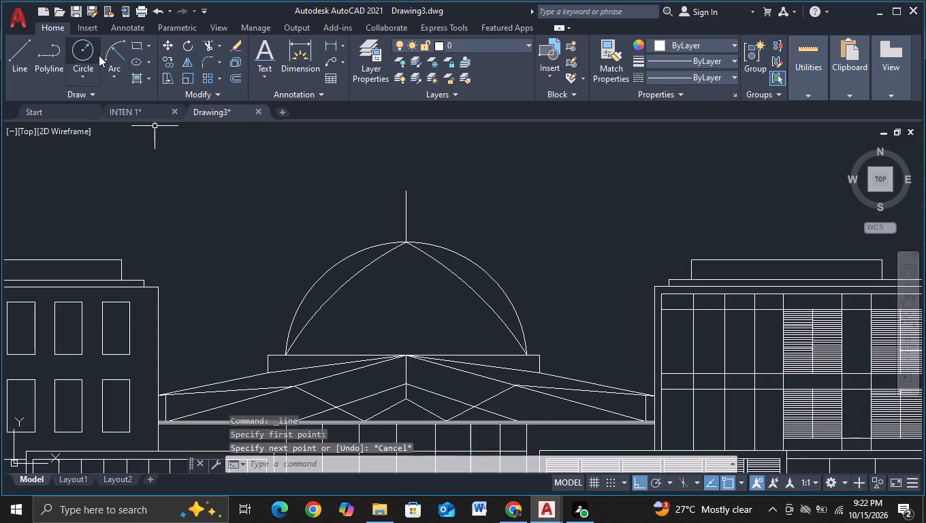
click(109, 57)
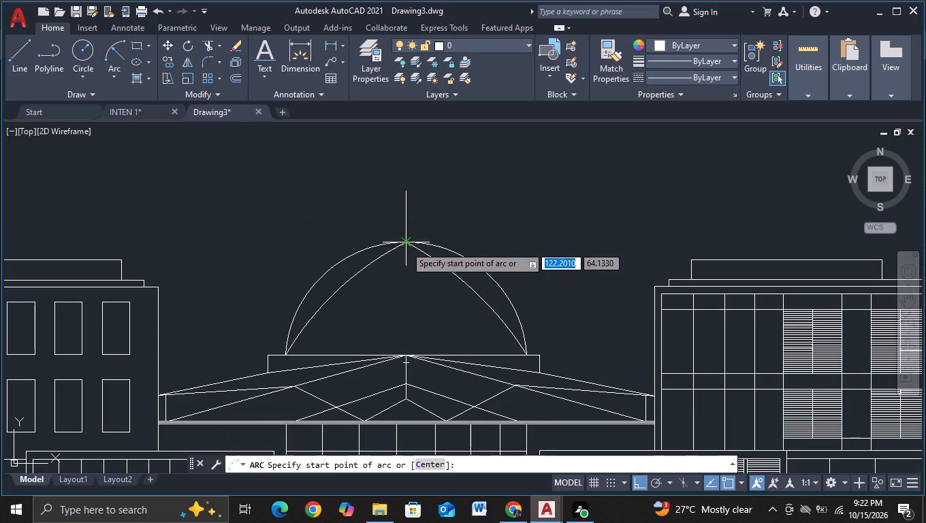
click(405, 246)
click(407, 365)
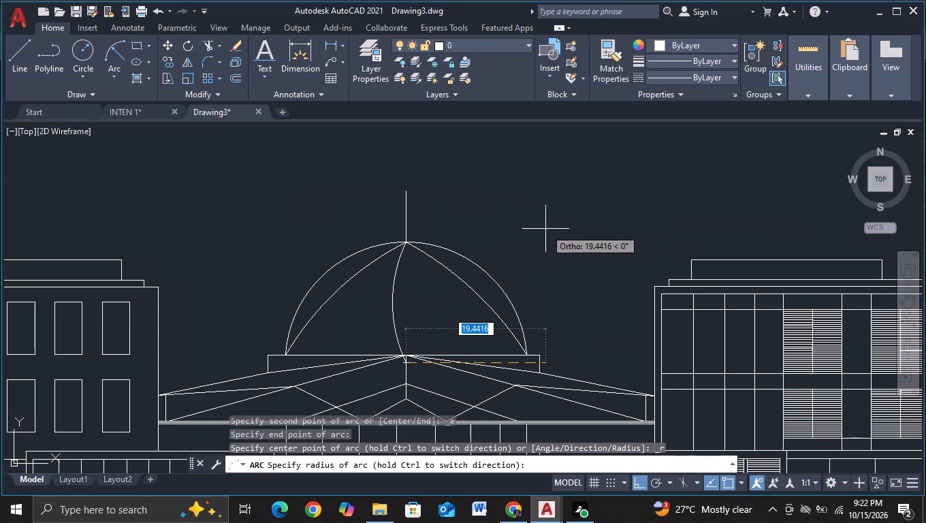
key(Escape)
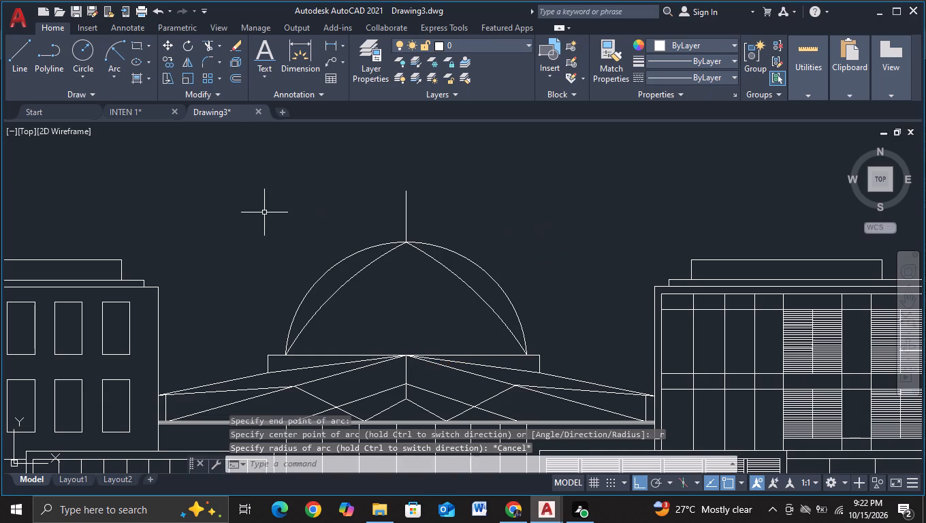
Draw a vertical line inside the dome from its top down to the midpoint of its base.
click(8, 67)
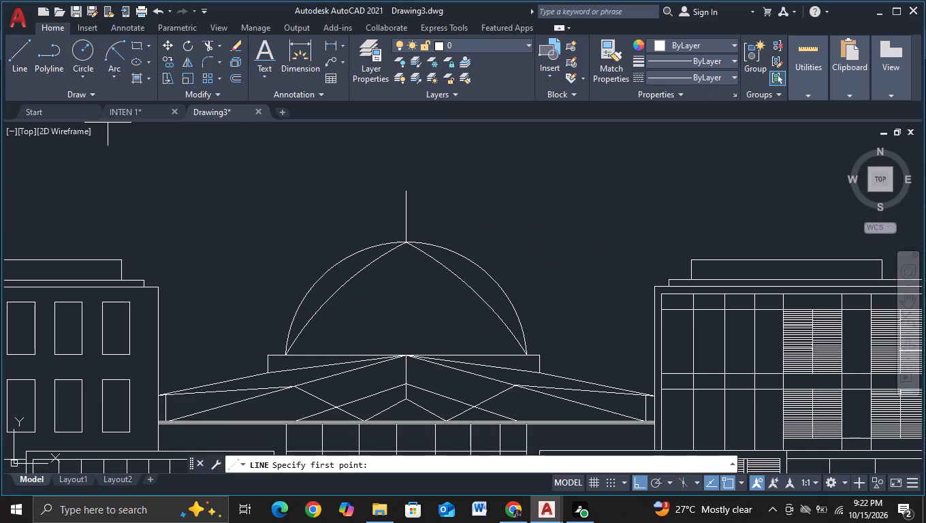
click(403, 244)
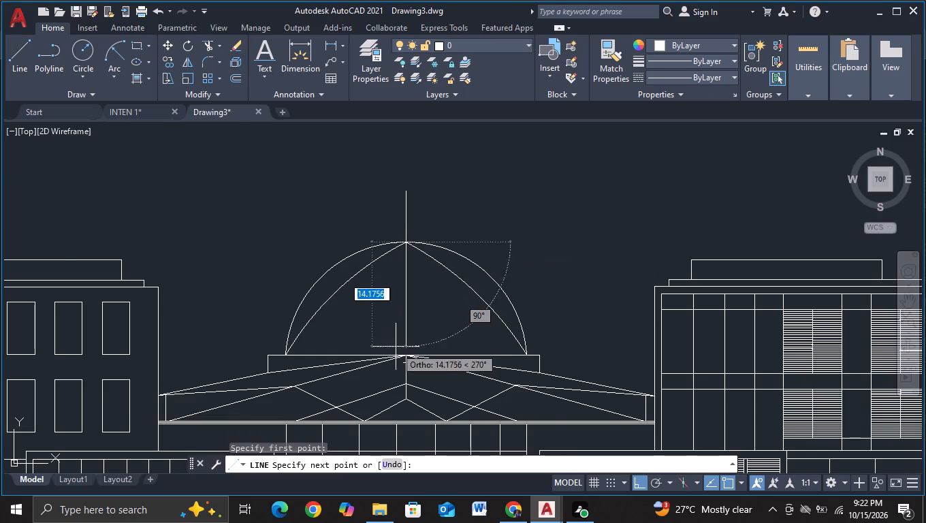
click(406, 355)
key(Escape)
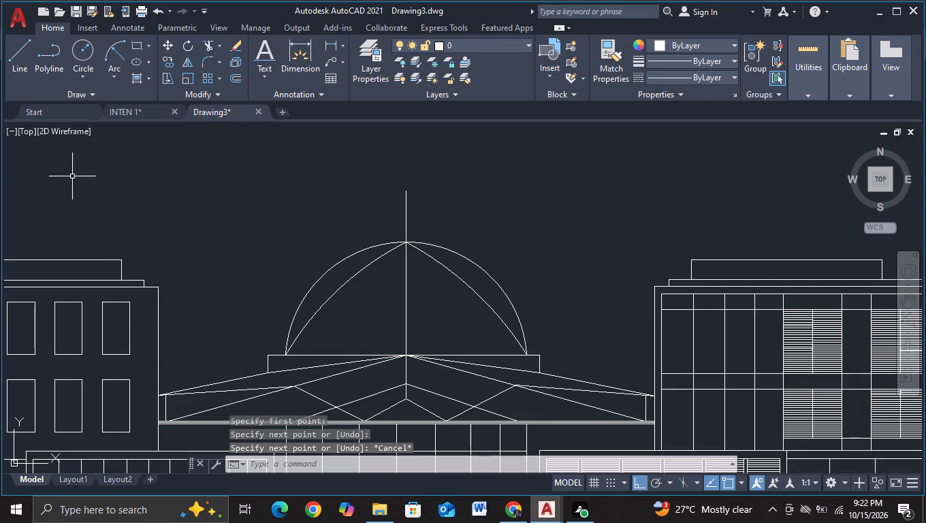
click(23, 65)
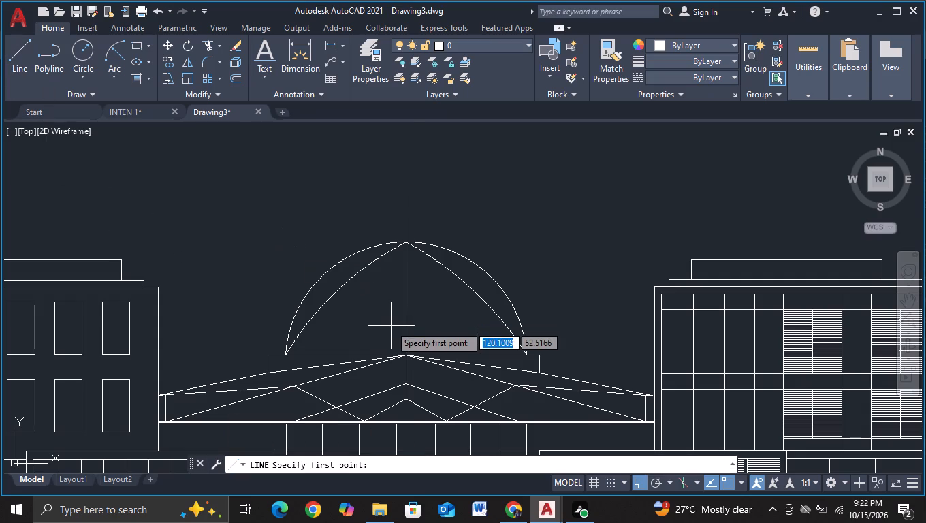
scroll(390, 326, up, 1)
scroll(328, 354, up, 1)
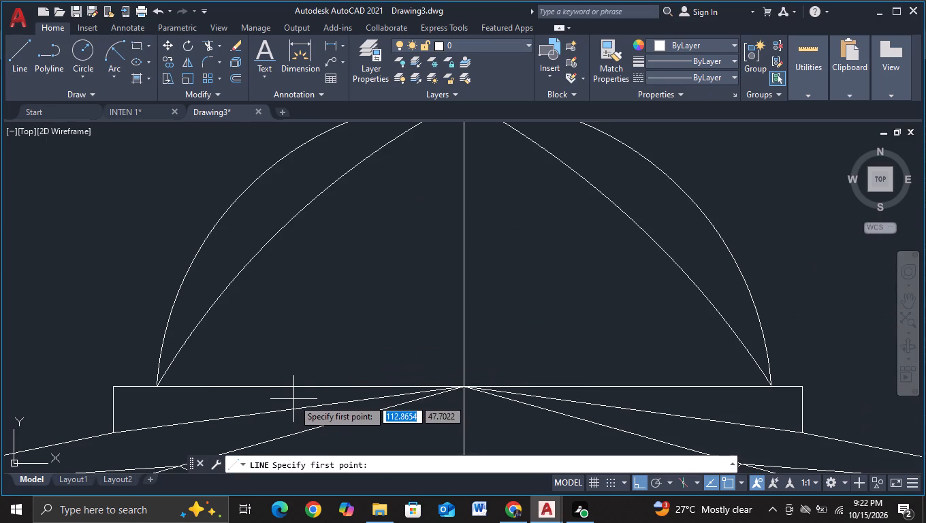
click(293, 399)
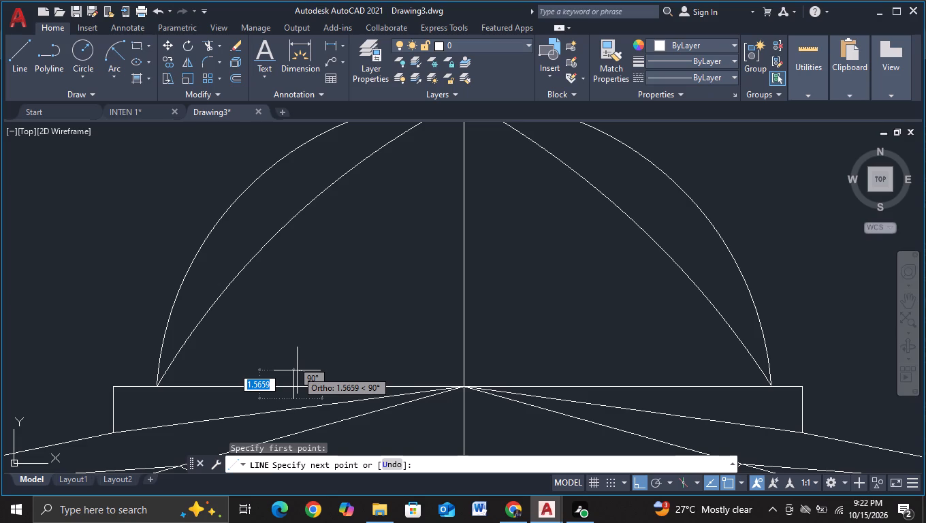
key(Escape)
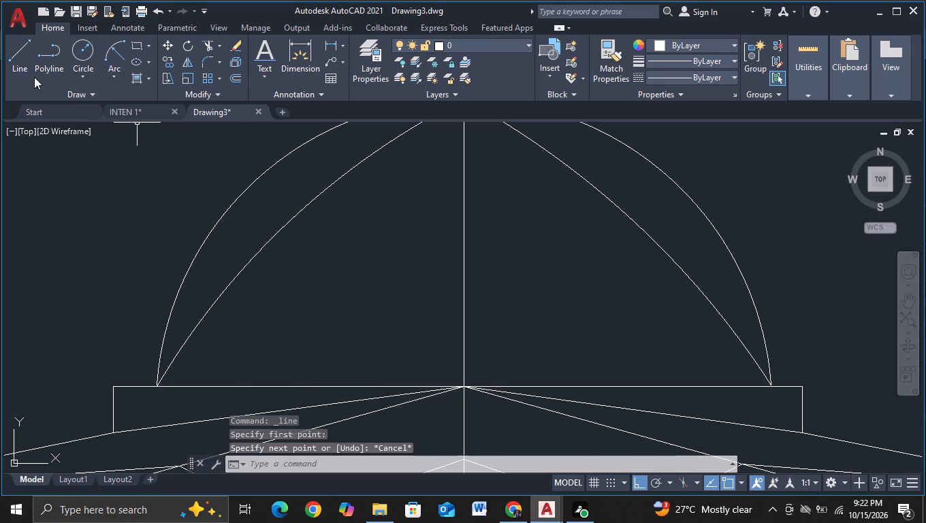
With object snap off, draw a short vertical tick across the dome's base line, between its left end and the centre line.
click(25, 63)
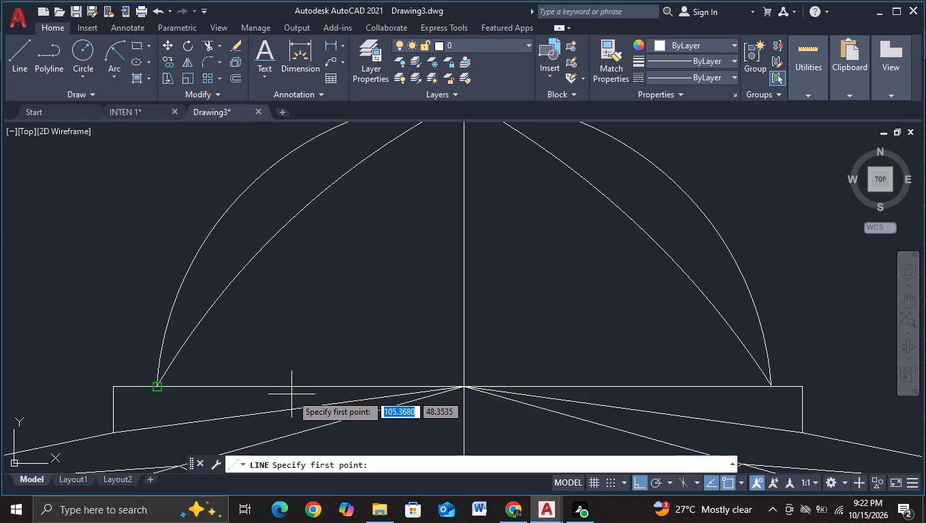
click(291, 394)
key(F3)
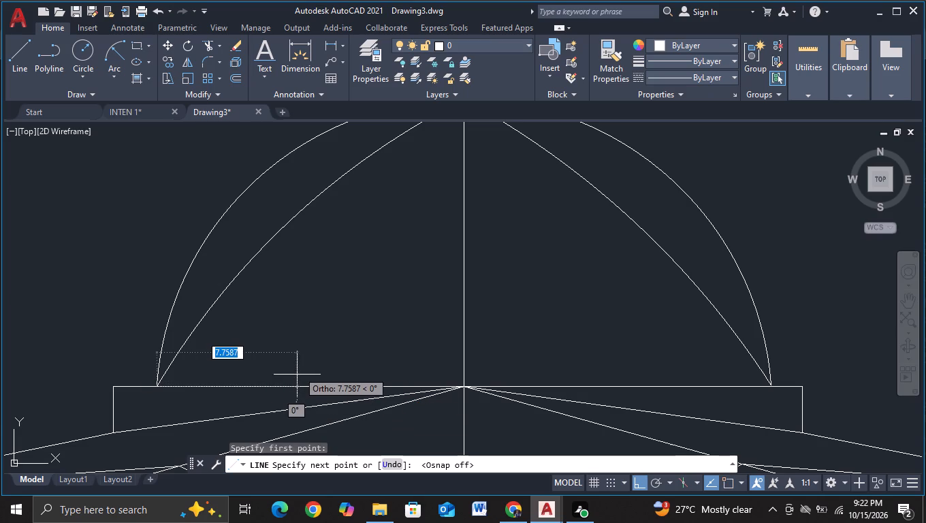
key(Escape)
click(27, 74)
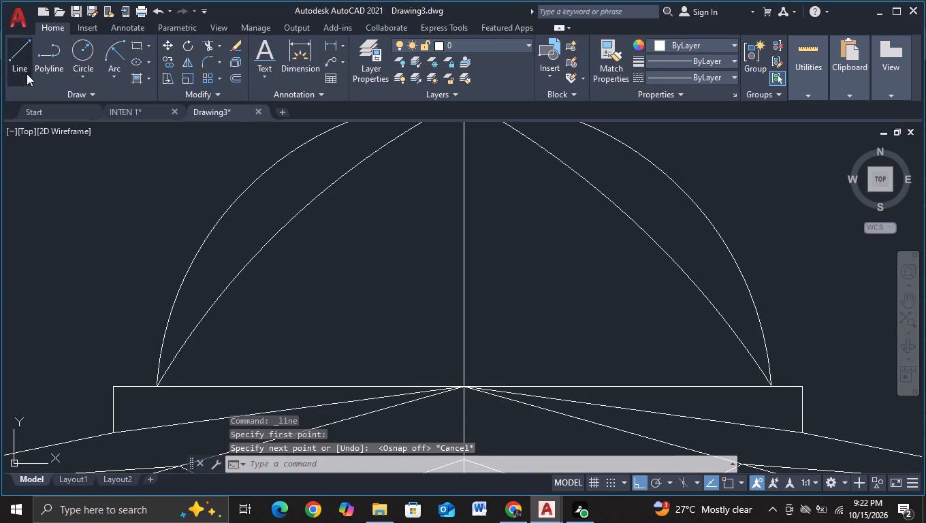
click(237, 394)
click(238, 375)
key(Escape)
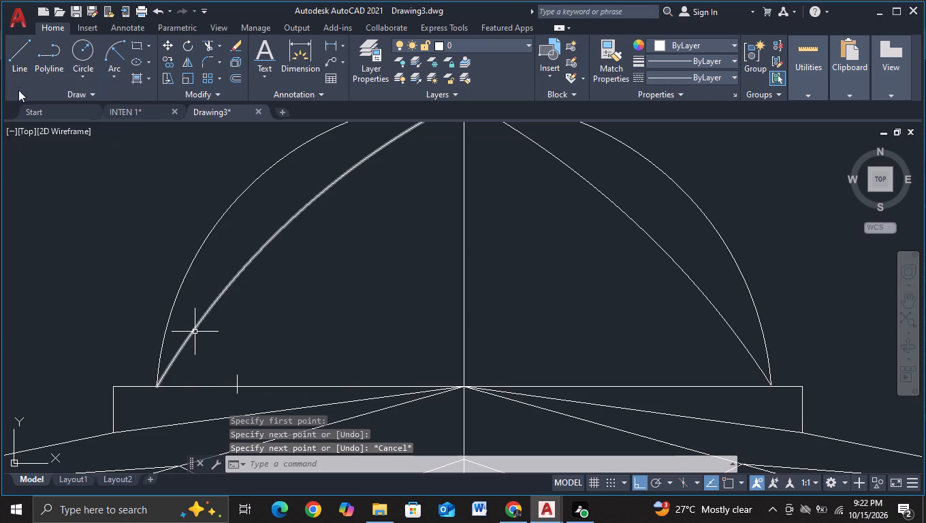
Trim away the part of the tick that rises above the dome's base line.
click(203, 48)
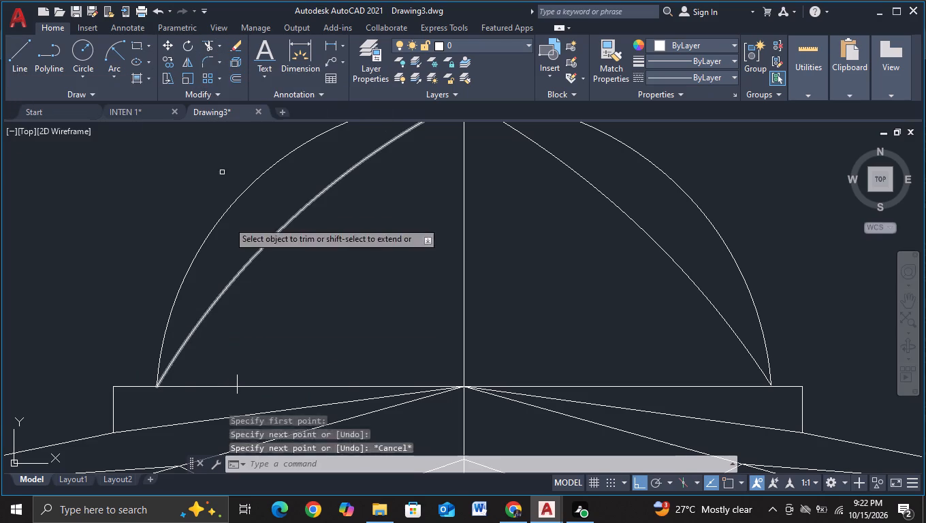
click(238, 377)
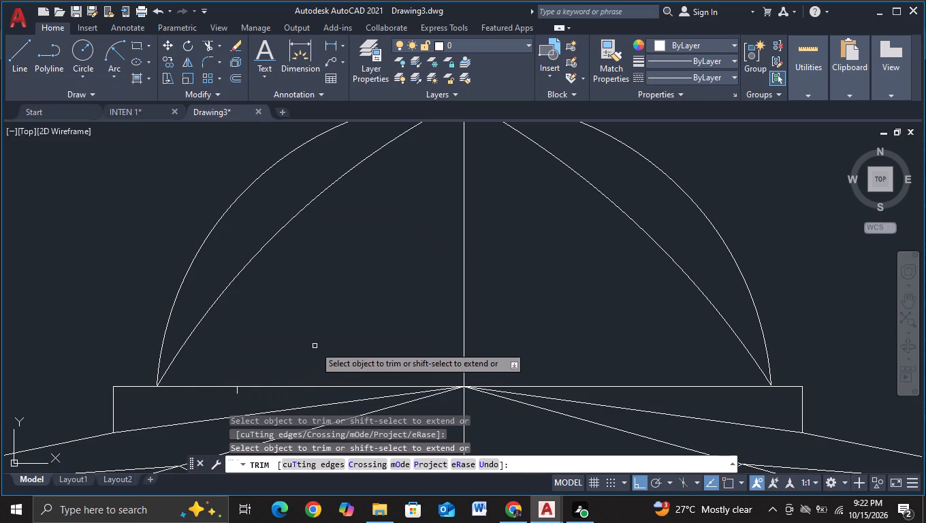
key(Escape)
Copy the tick horizontally along the dome's base, about 5.7 and 20 units to its right, and once more nearer the base's right end.
click(236, 390)
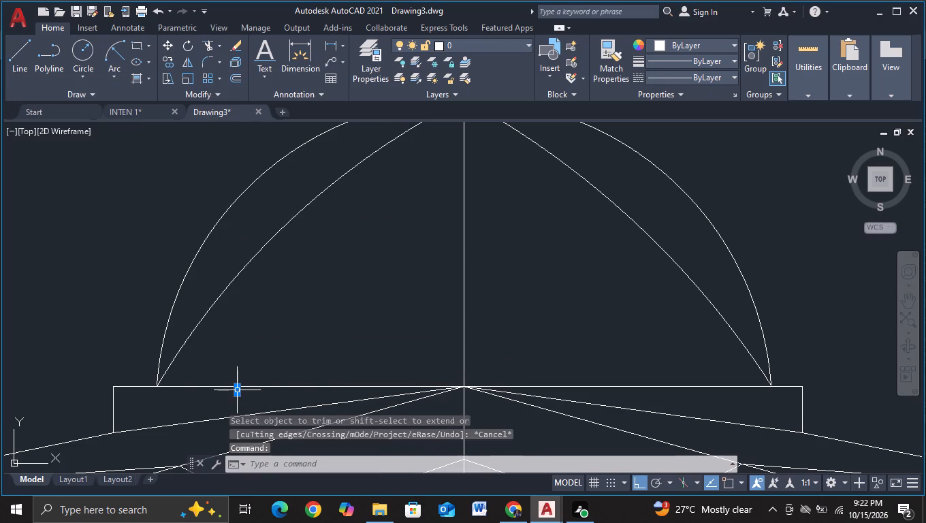
key(c)
click(287, 428)
click(238, 392)
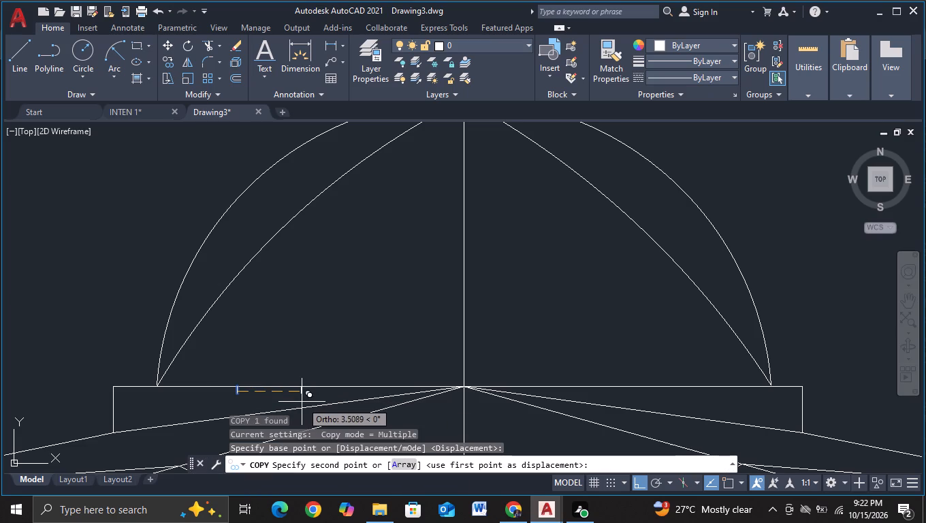
click(343, 405)
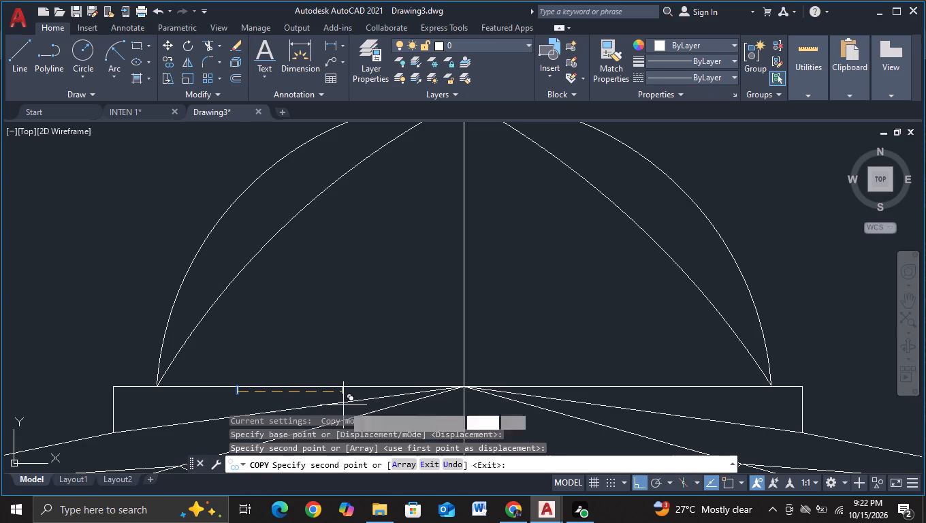
click(605, 409)
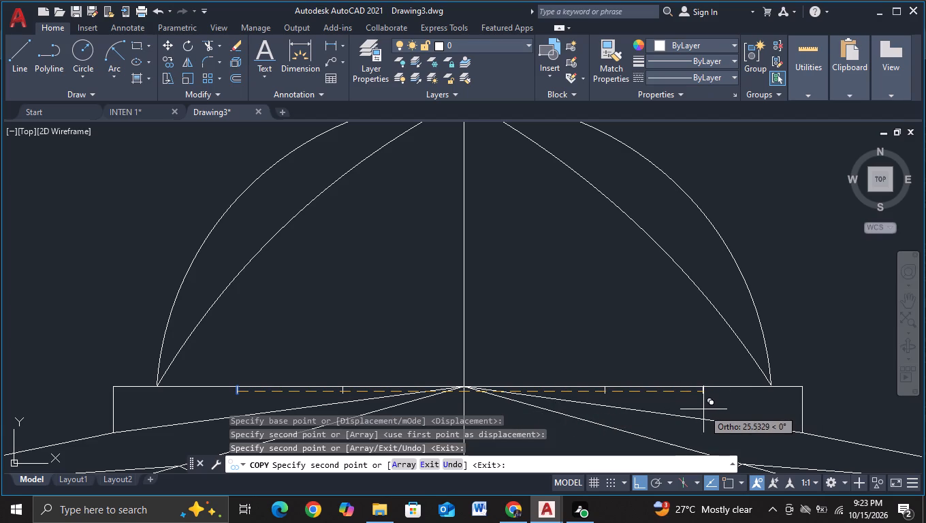
click(685, 409)
key(Escape)
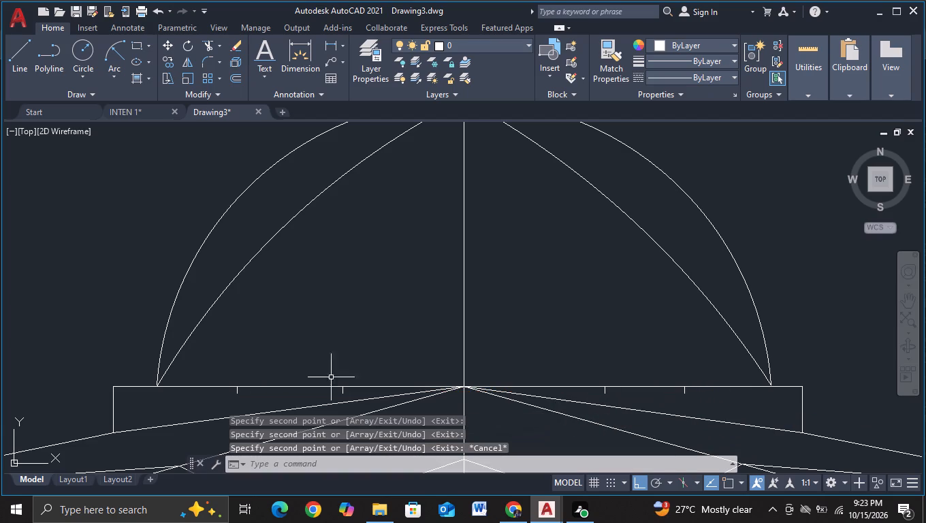
With object snap on, draw a start-end-radius arc from the dome's top to the outer left tick, with a radius of about 40.
click(112, 52)
scroll(342, 229, down, 1)
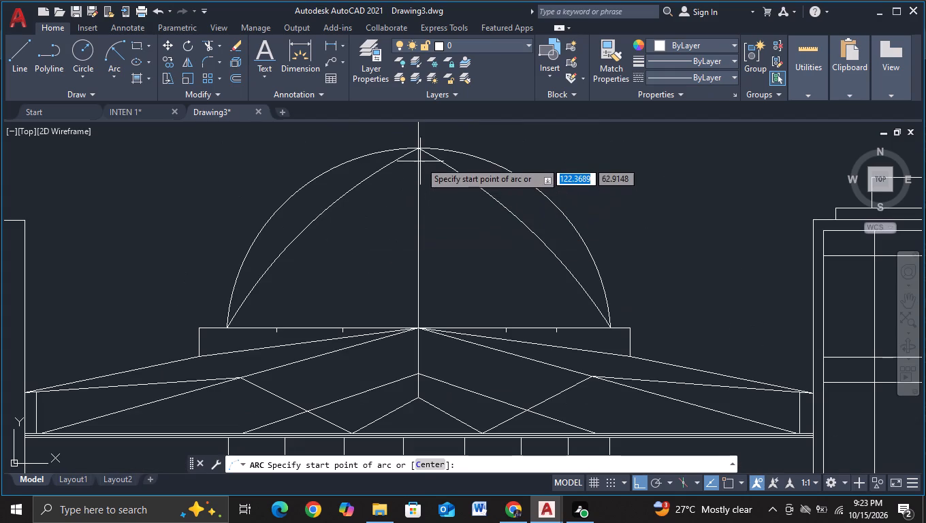
key(F3)
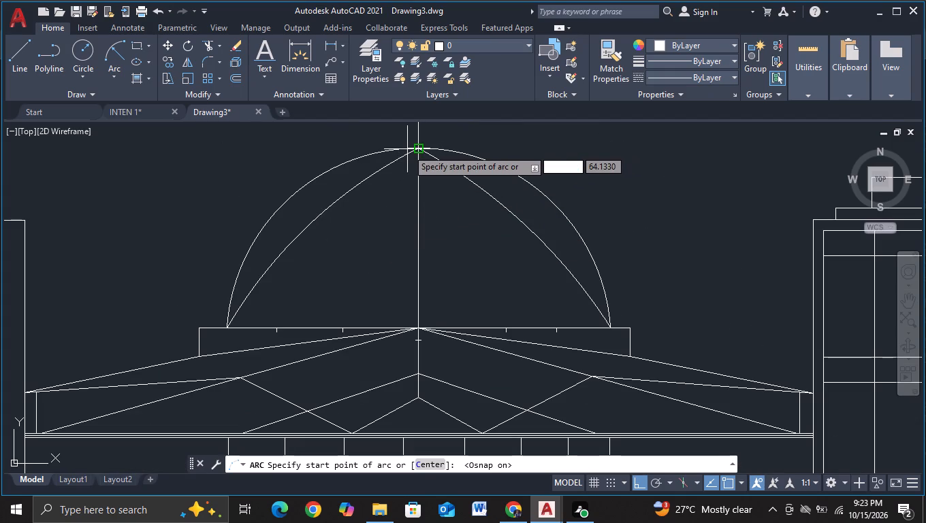
click(419, 148)
click(274, 330)
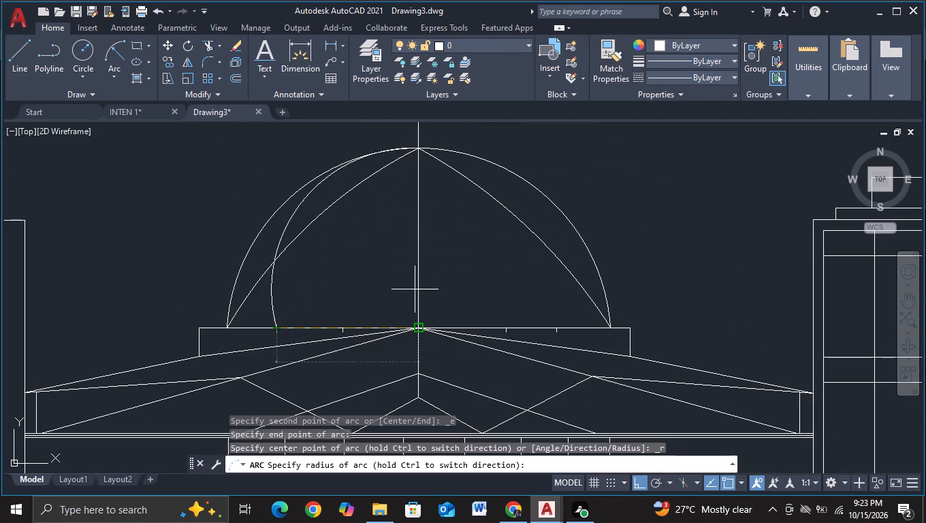
click(729, 239)
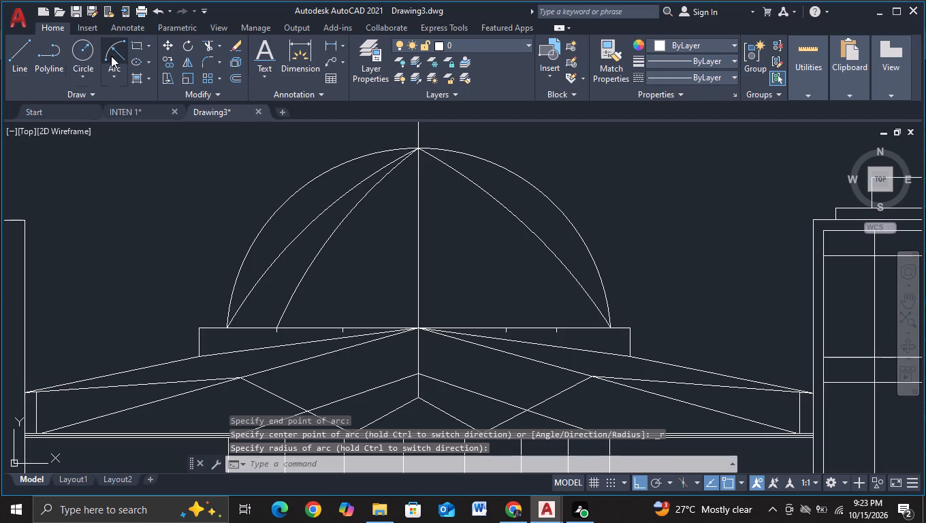
Draw a start-end-radius arc from the dome's top to the inner left tick, bulging outward.
click(121, 54)
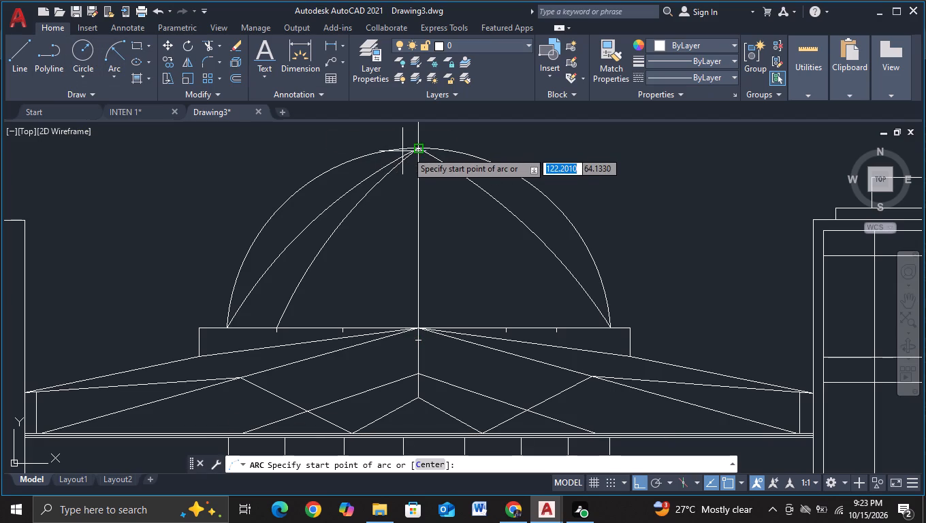
click(418, 151)
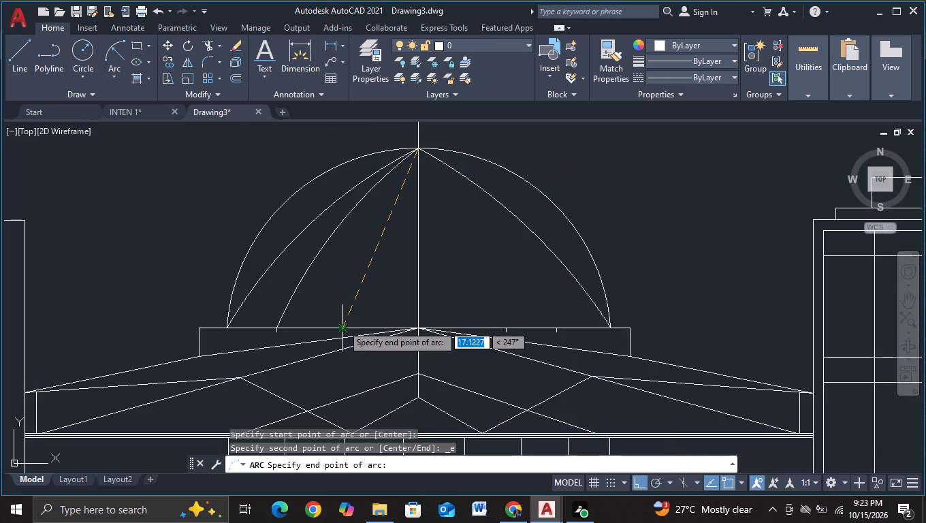
click(342, 325)
click(686, 193)
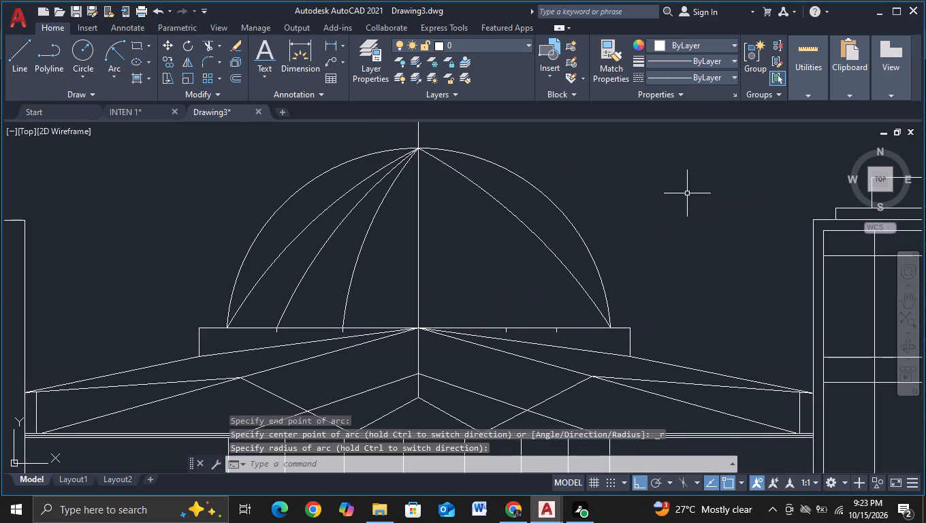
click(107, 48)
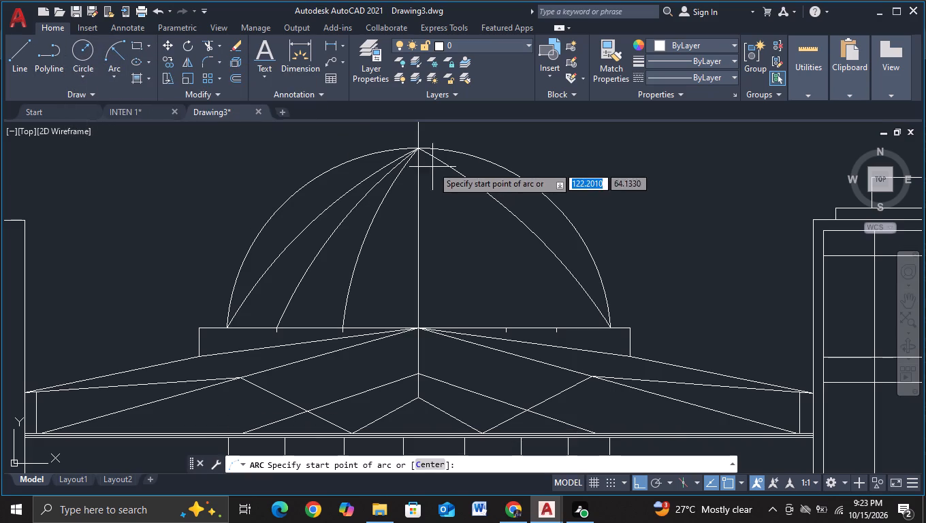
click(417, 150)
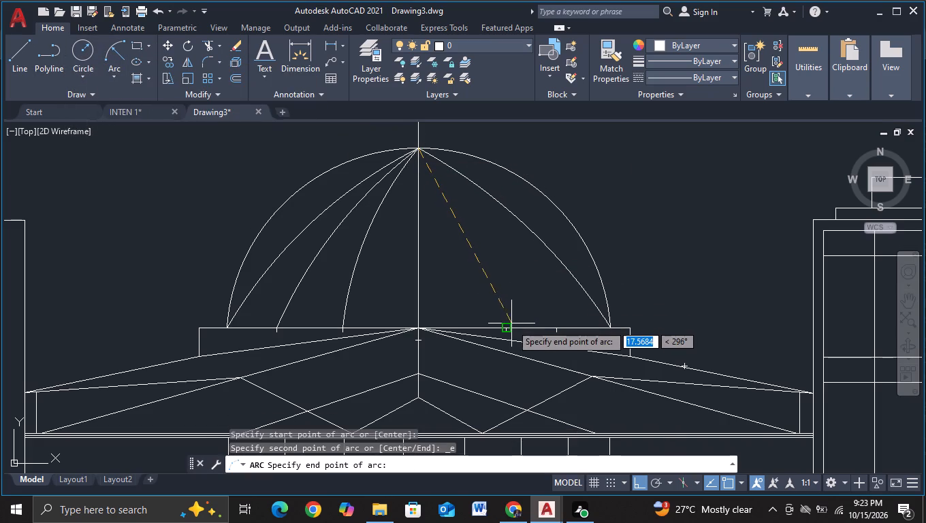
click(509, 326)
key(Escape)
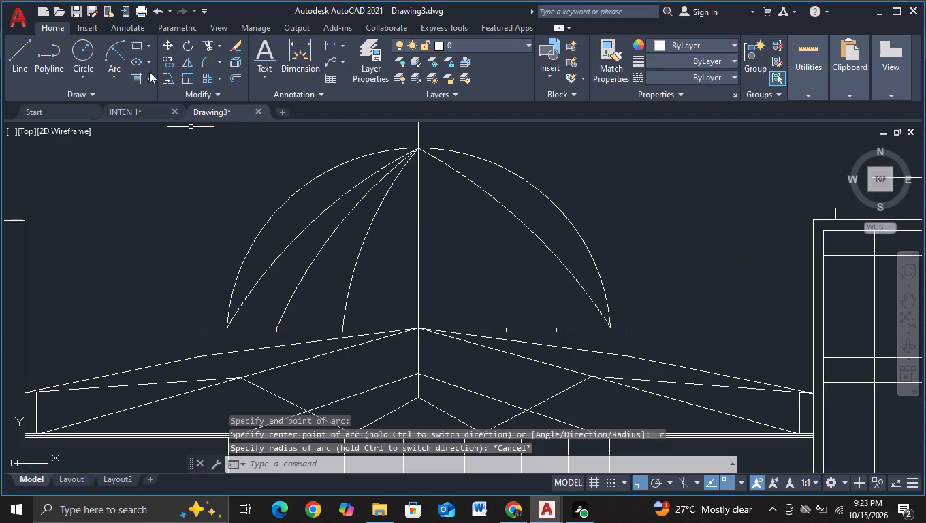
Draw a start-end-radius arc from the inner right tick up to the dome's top, bulging outward.
click(112, 49)
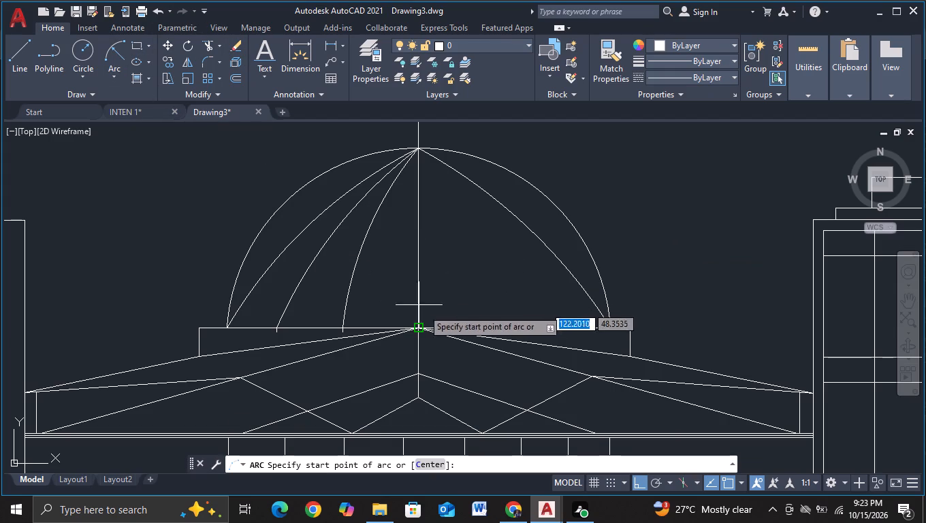
click(507, 328)
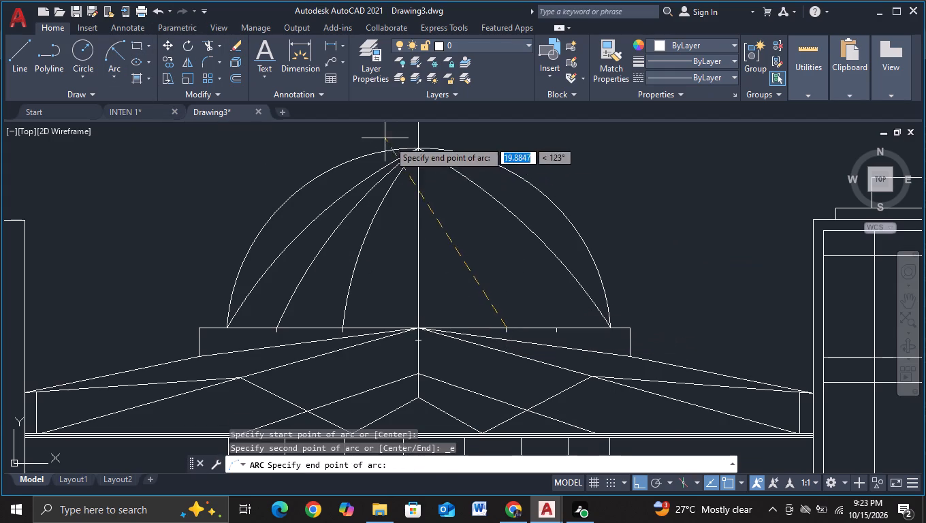
click(415, 148)
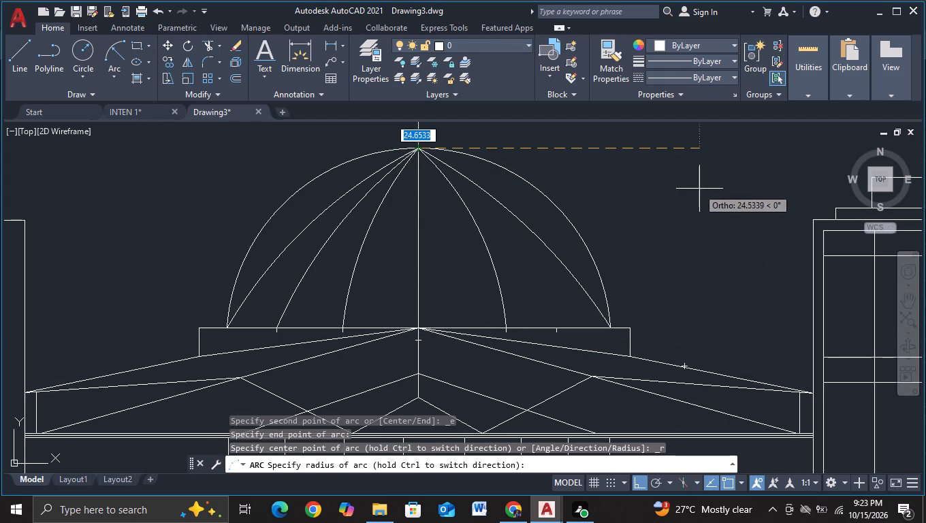
click(739, 192)
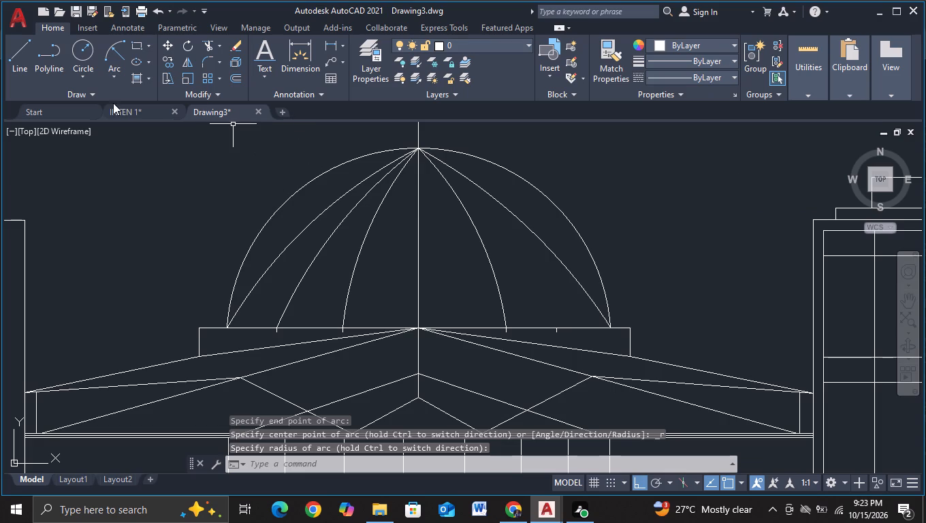
click(208, 43)
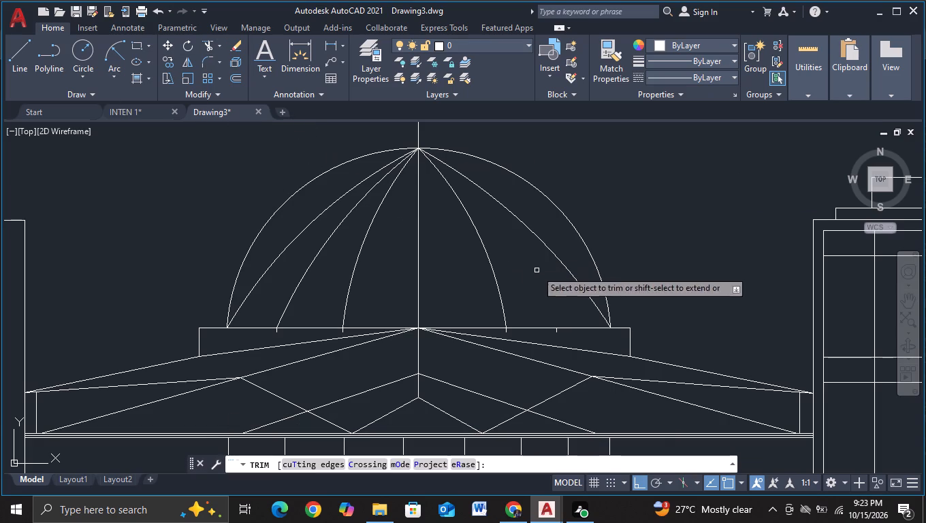
key(Escape)
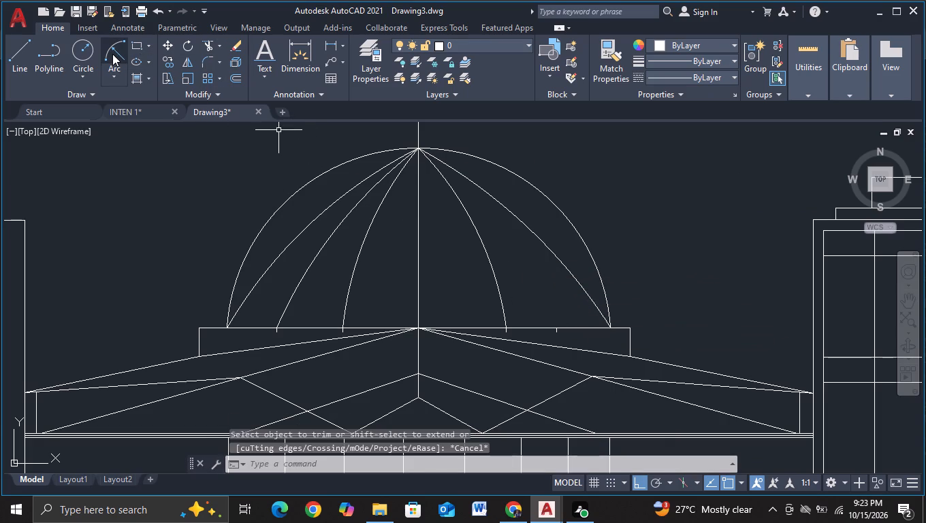
Draw a start-end-radius arc from the outer right tick up to the dome's top, with a radius of about 29.
click(112, 54)
click(559, 324)
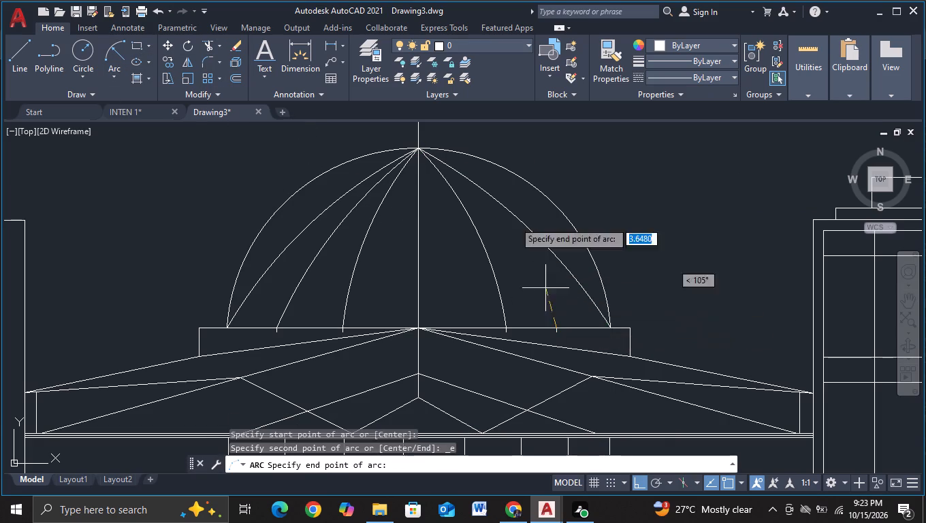
click(419, 146)
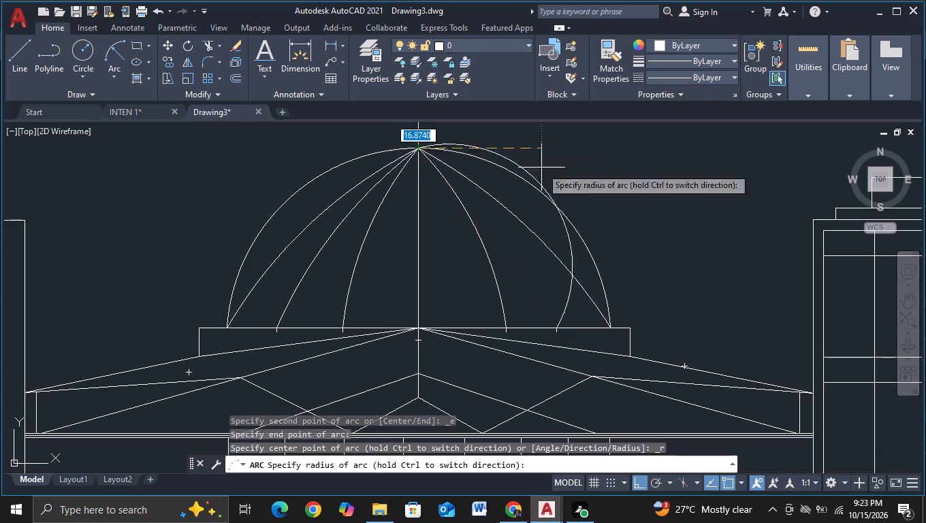
click(748, 193)
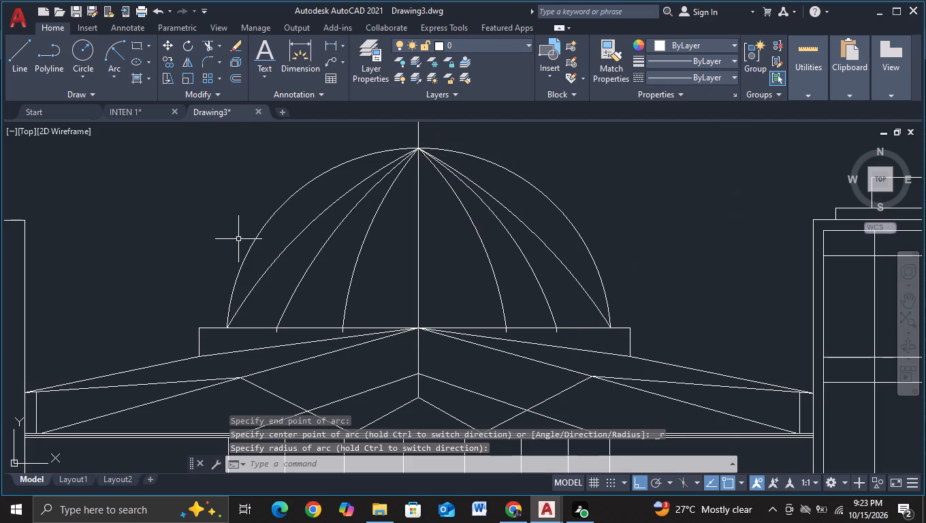
Trim away the vertical line's extension above the dome's top using a fence.
click(207, 42)
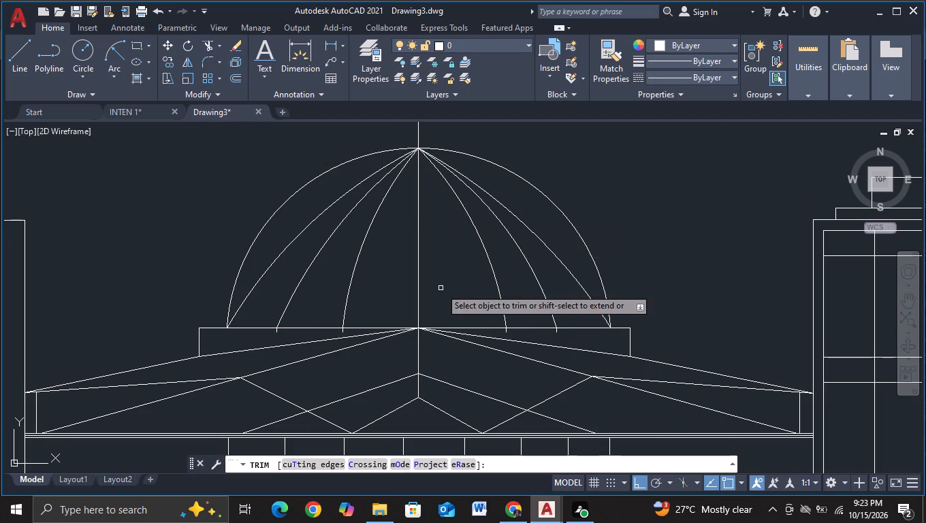
scroll(441, 290, down, 1)
drag(392, 174, 480, 175)
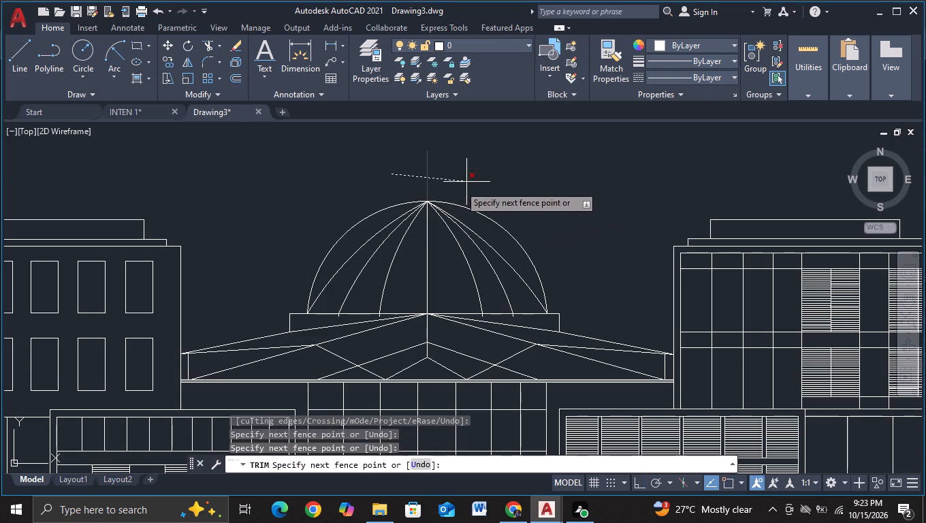
click(470, 160)
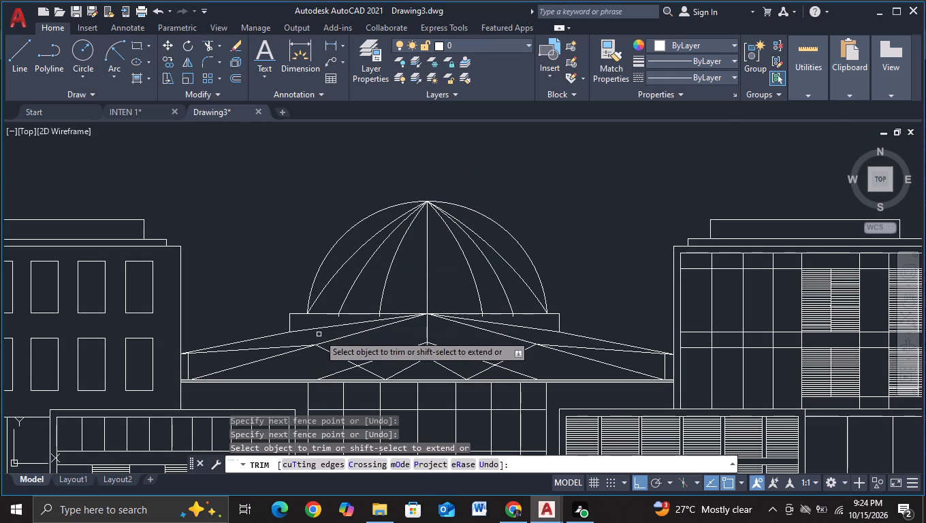
Trim off the four tick ends that project below the dome's base line.
scroll(319, 334, up, 2)
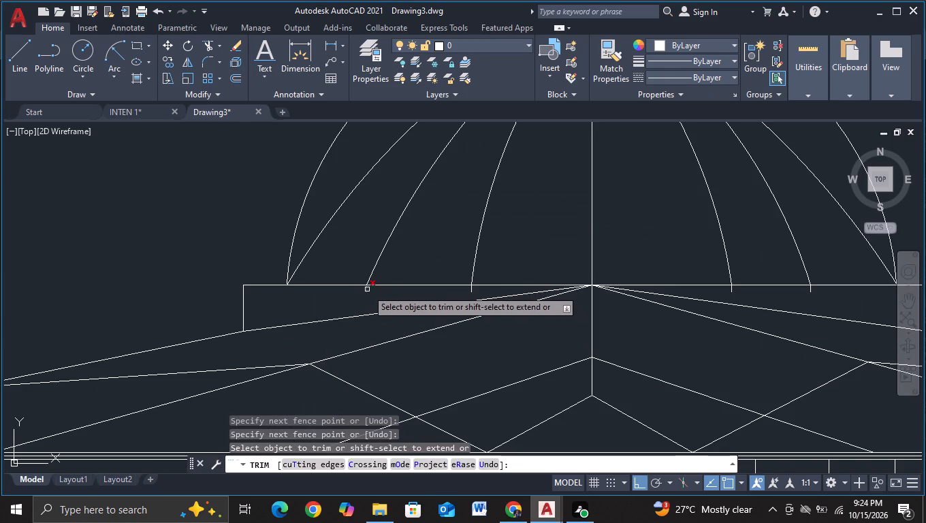
click(367, 289)
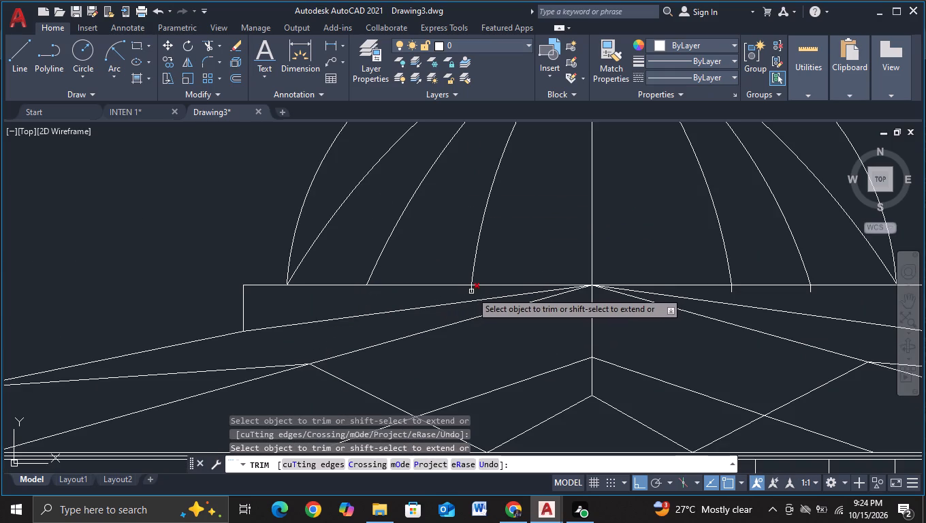
click(471, 291)
scroll(505, 298, down, 1)
middle_drag(609, 266, 550, 276)
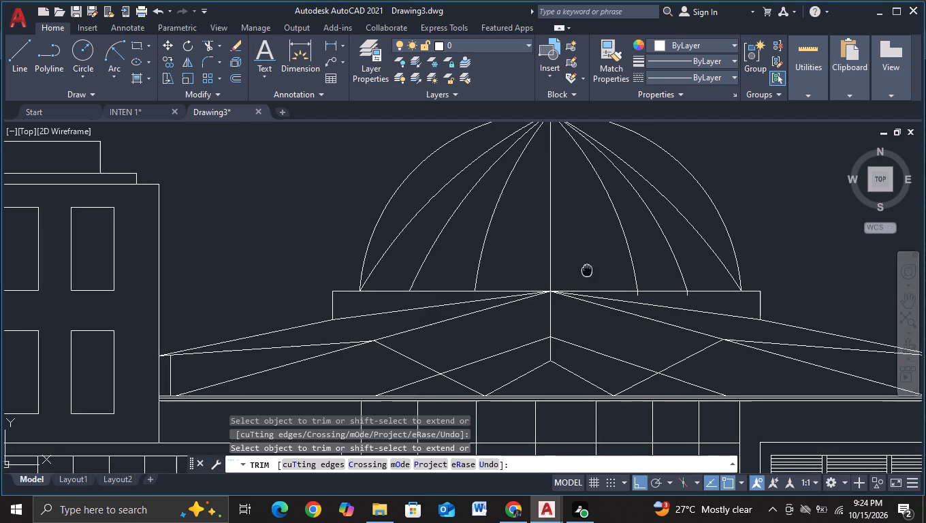
middle_drag(550, 276, 127, 300)
scroll(167, 343, up, 2)
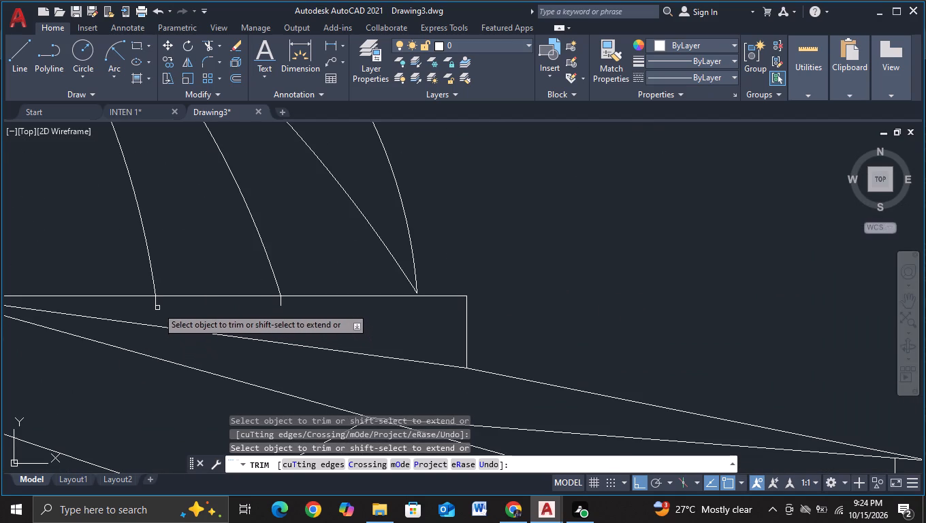
click(157, 305)
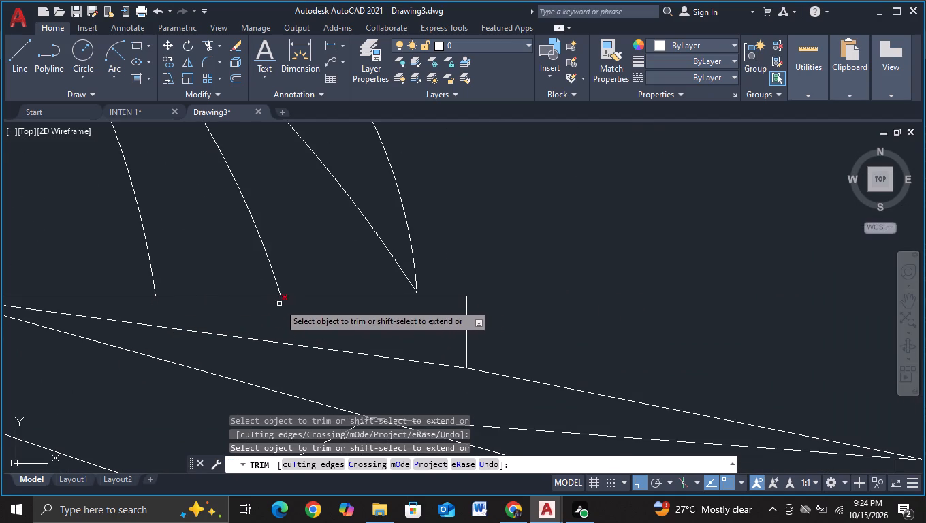
click(279, 304)
scroll(434, 272, down, 1)
scroll(536, 276, down, 2)
middle_drag(537, 276, 558, 268)
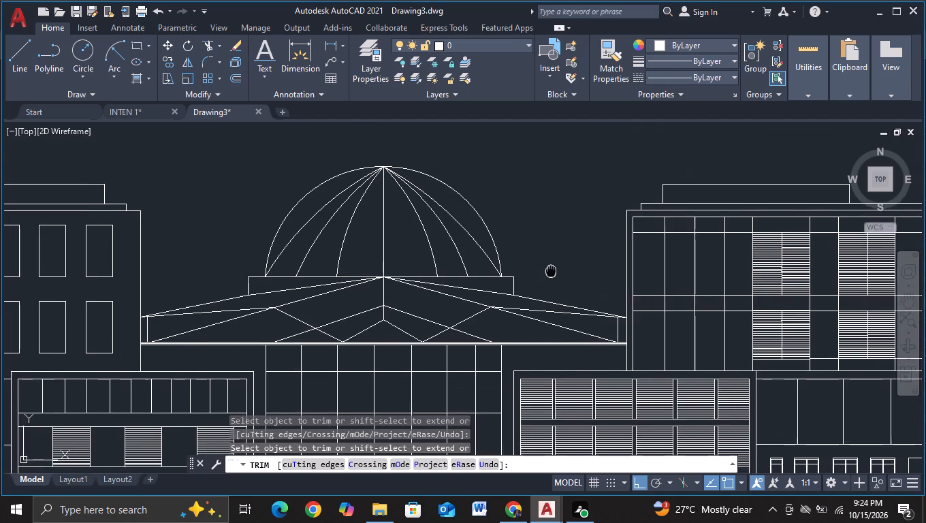
key(Escape)
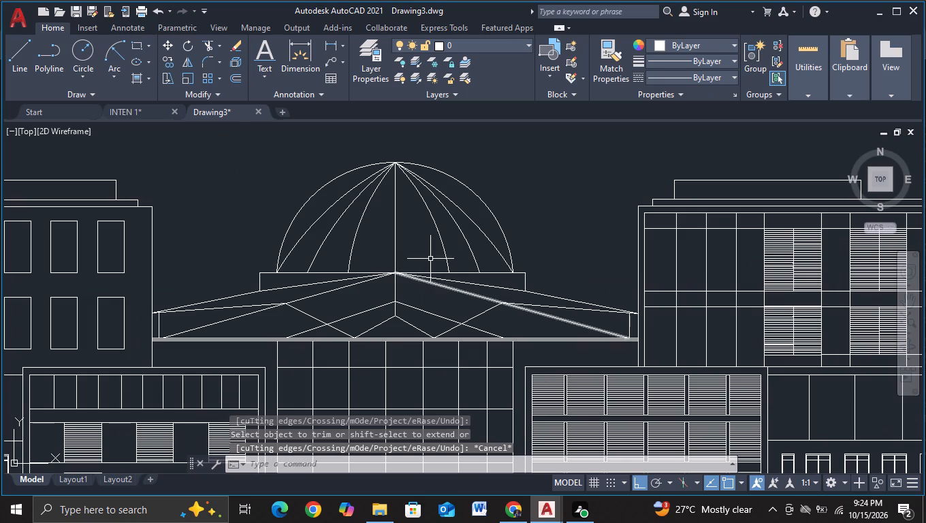
Draw a spire on the dome's top: a vertical line about 3.2 units high, a short centred horizontal cap, and two sides tapering to the apex.
scroll(522, 216, down, 1)
middle_drag(542, 212, 531, 236)
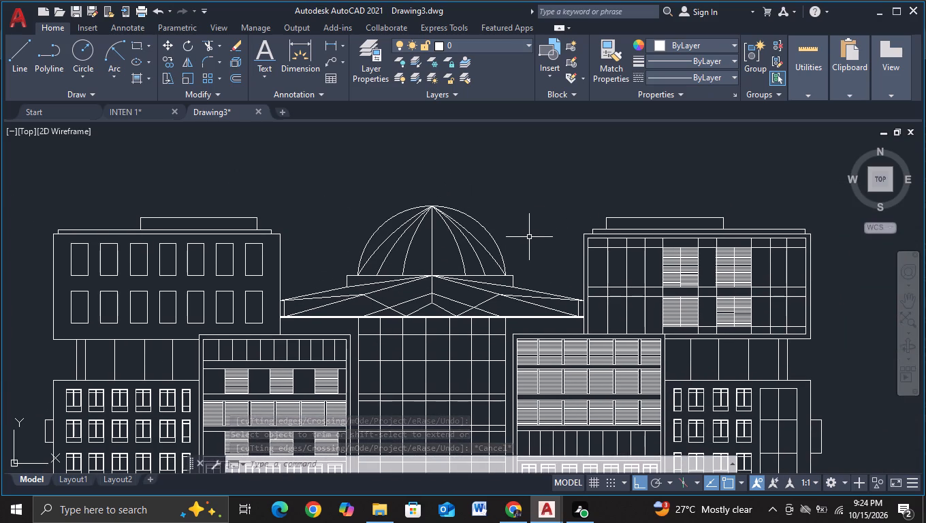
click(21, 75)
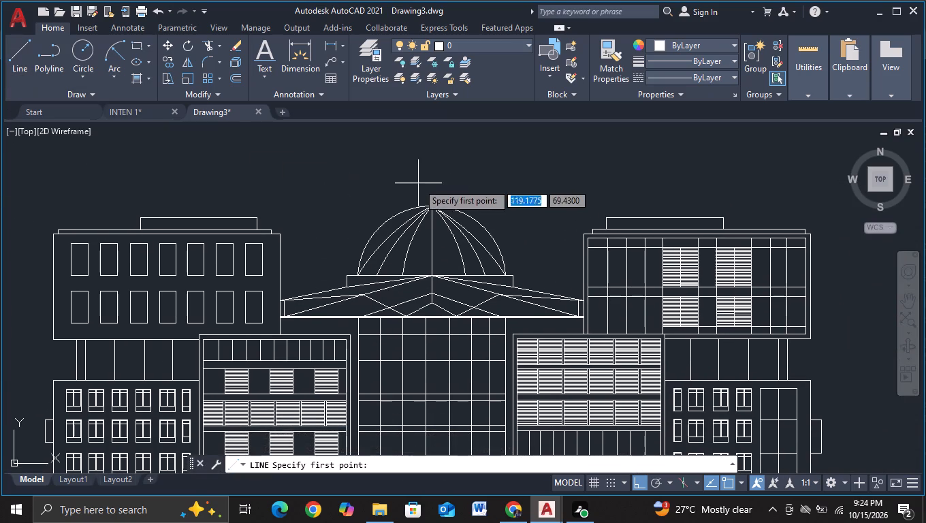
scroll(419, 189, up, 4)
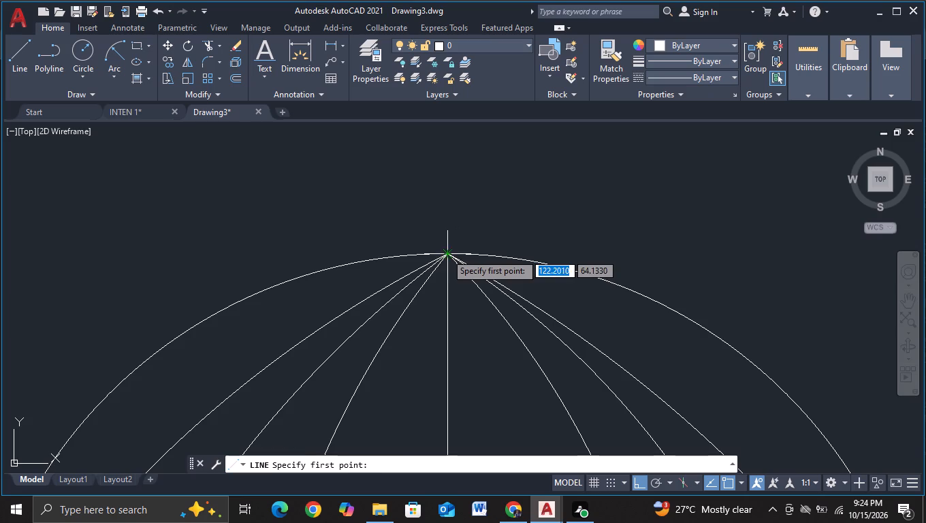
click(446, 254)
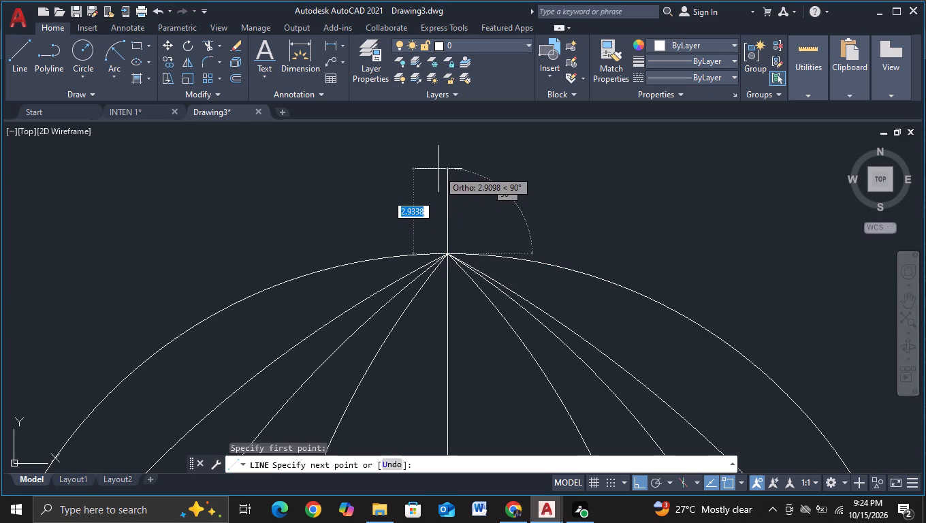
click(438, 162)
scroll(453, 166, up, 2)
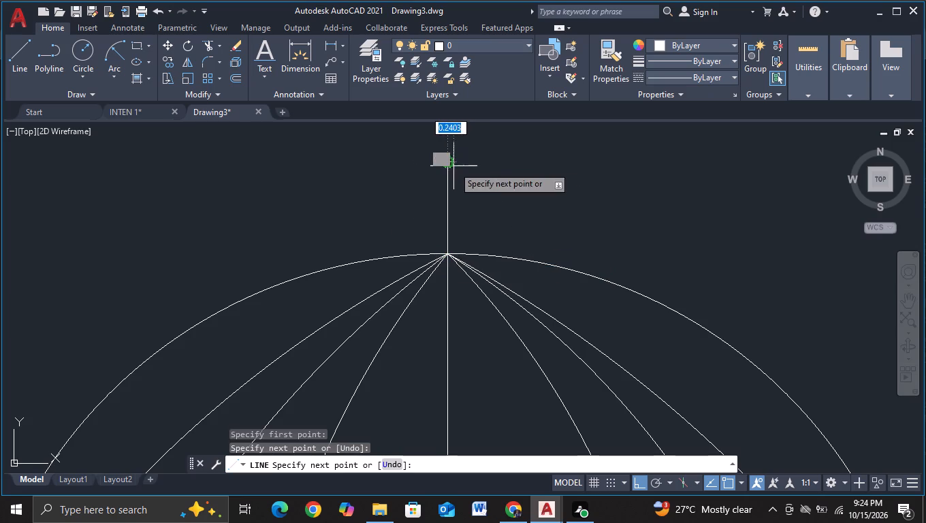
scroll(453, 168, up, 1)
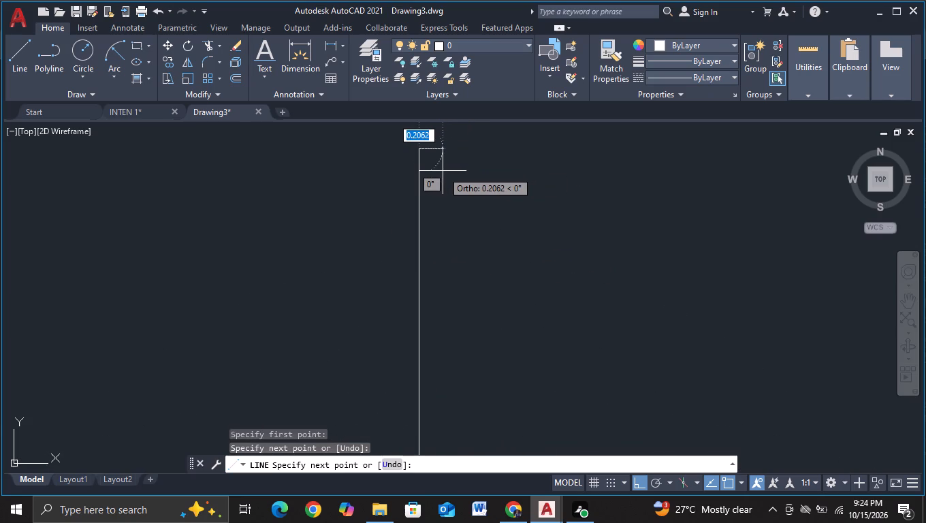
click(443, 171)
click(392, 168)
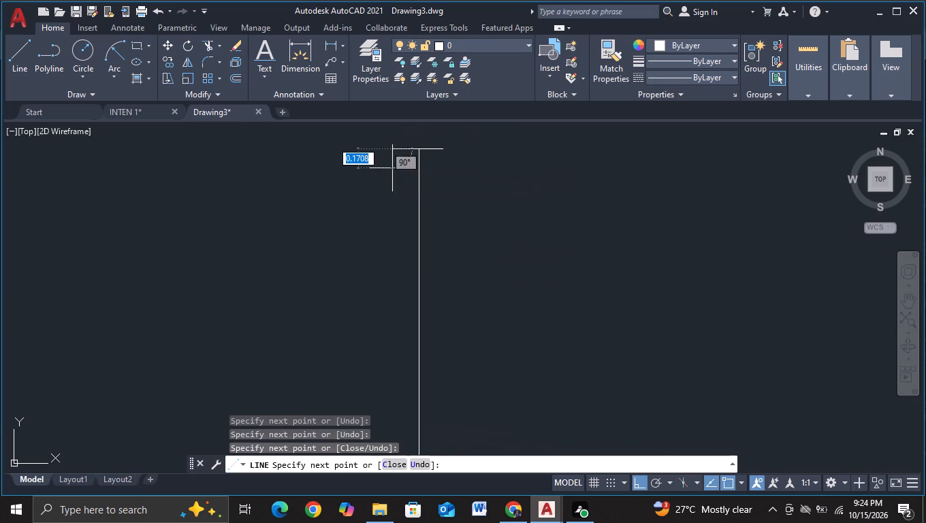
scroll(389, 304, down, 2)
middle_drag(393, 312, 390, 228)
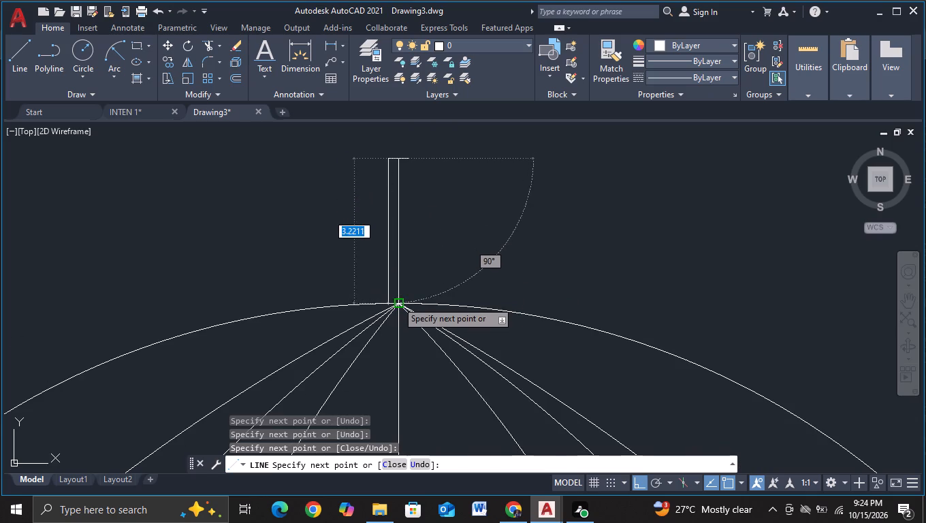
click(399, 301)
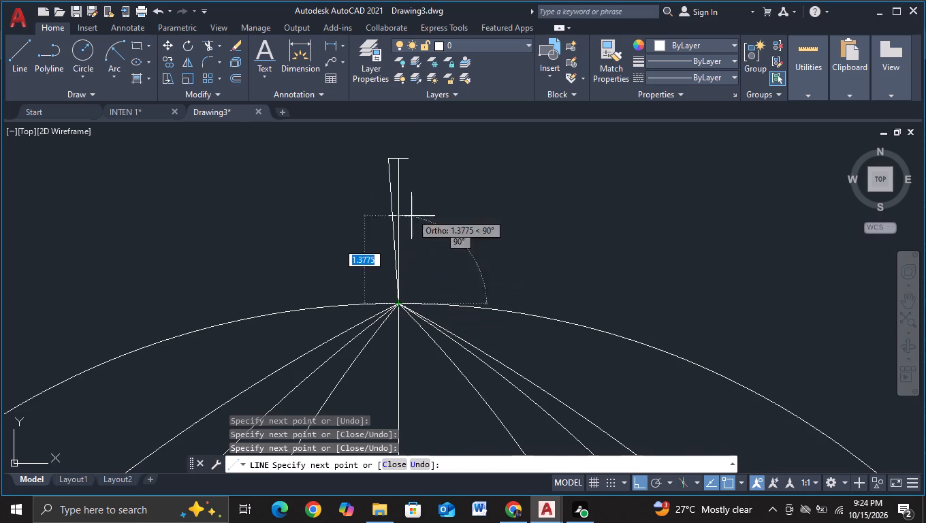
click(410, 164)
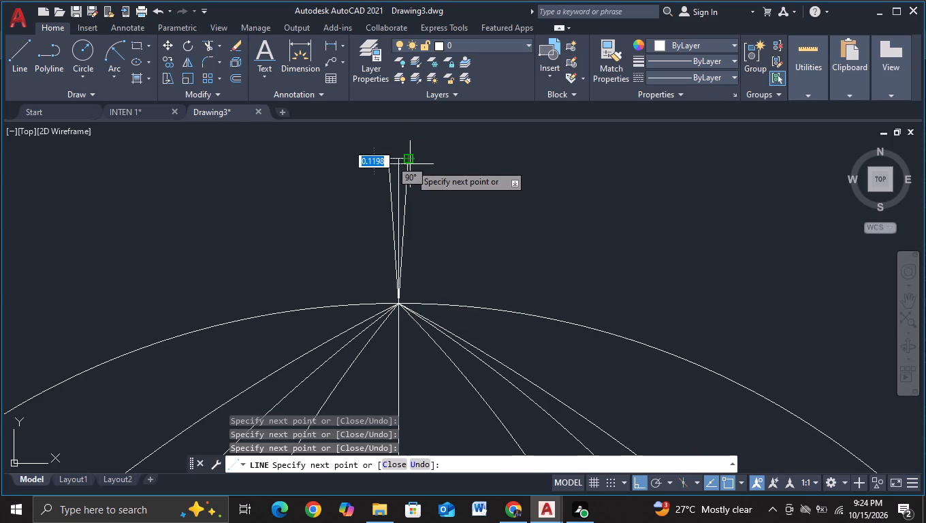
key(Escape)
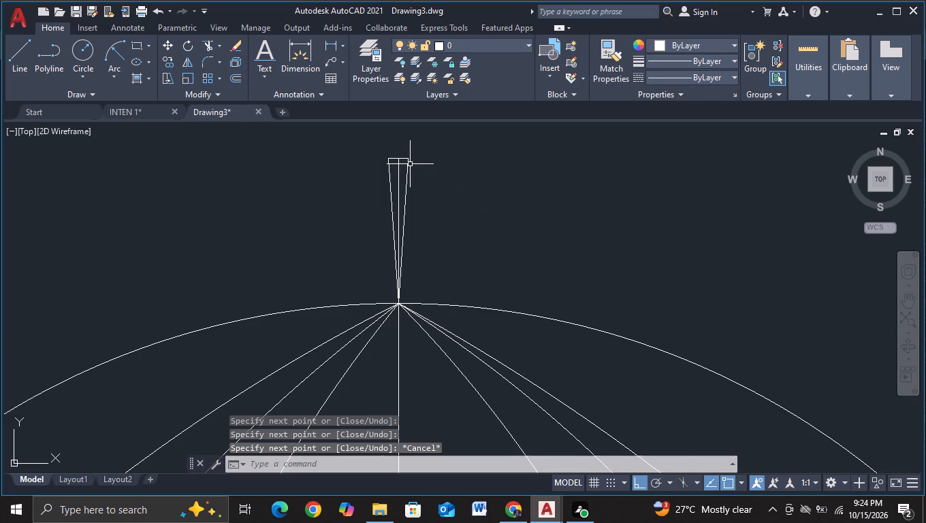
Examine the whole building elevation, from the dome and spire down to the ground line.
scroll(410, 164, down, 2)
scroll(487, 178, down, 2)
scroll(547, 180, down, 1)
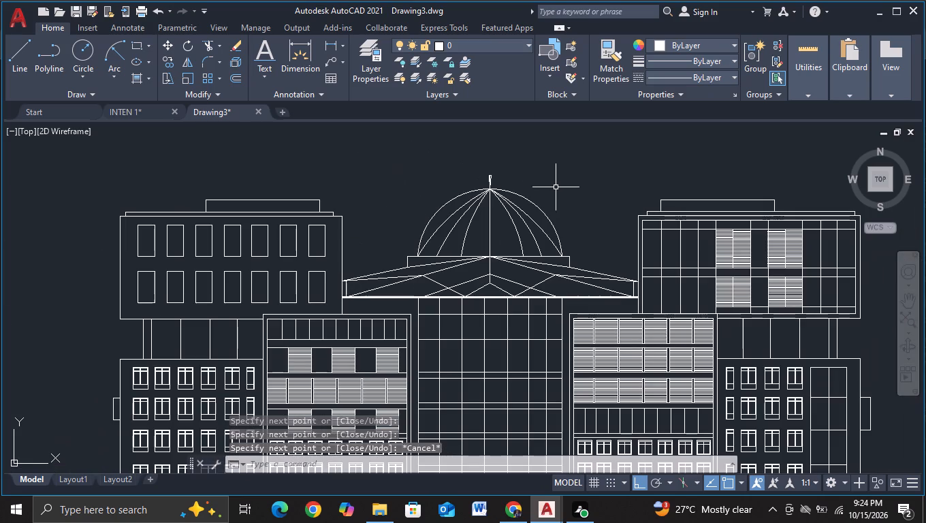
scroll(558, 188, down, 2)
middle_drag(569, 210, 481, 165)
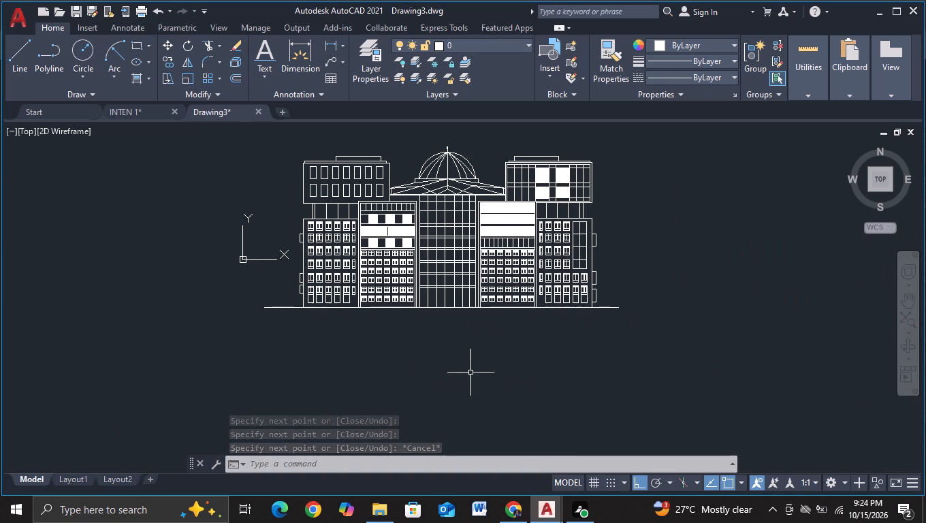
middle_click(471, 373)
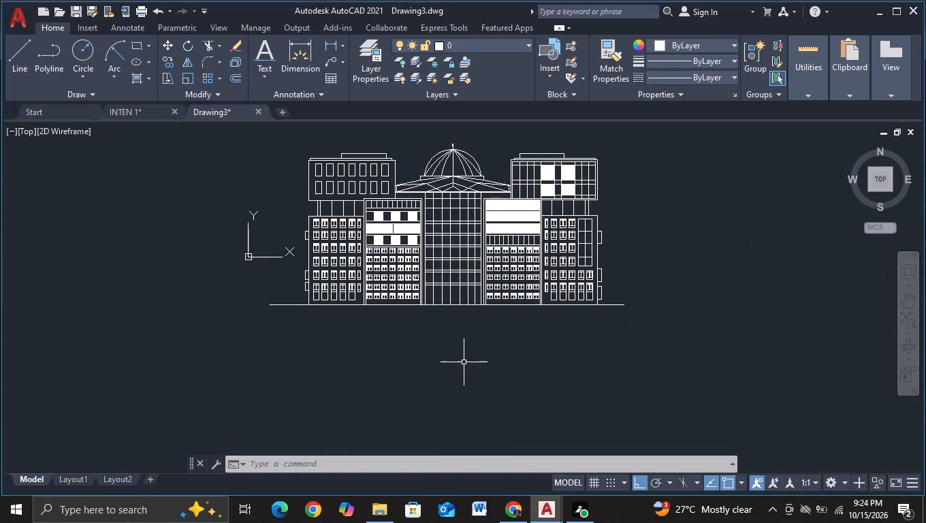
scroll(463, 362, up, 1)
middle_drag(463, 362, 440, 422)
middle_drag(458, 394, 443, 415)
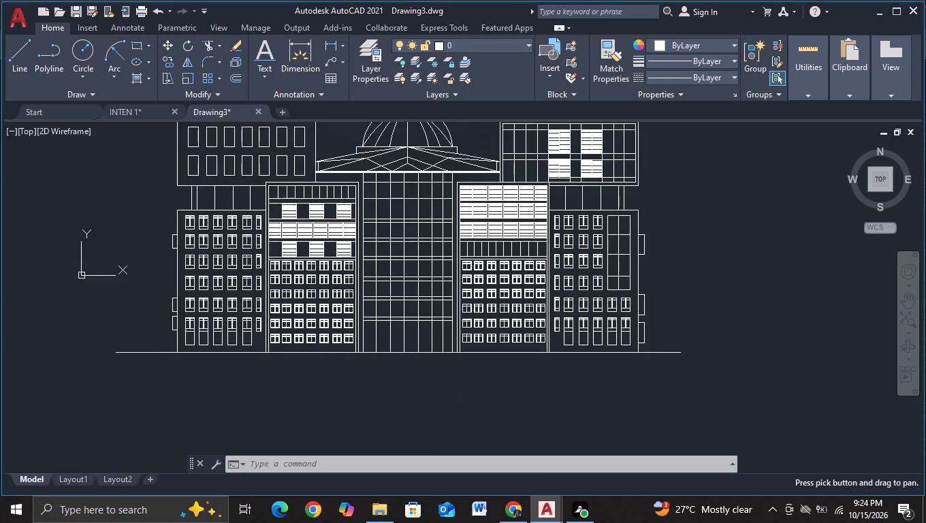
middle_drag(443, 413, 466, 409)
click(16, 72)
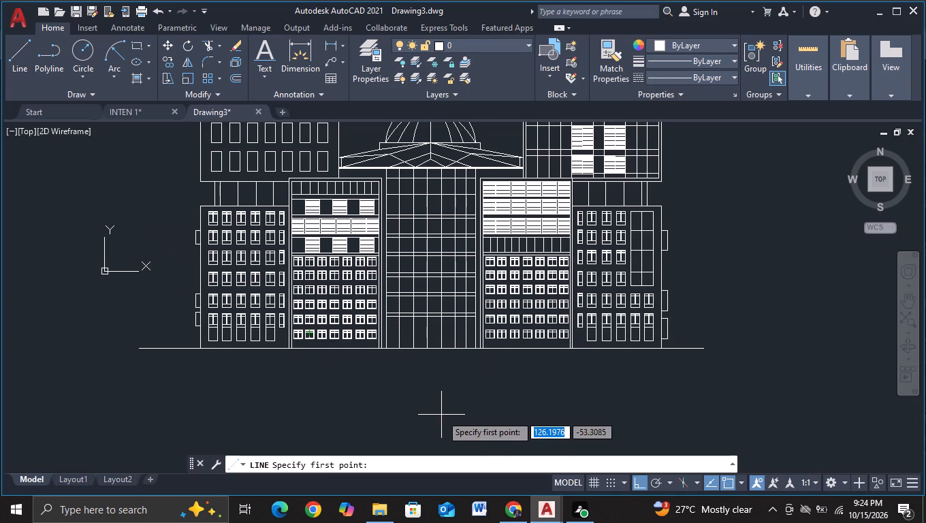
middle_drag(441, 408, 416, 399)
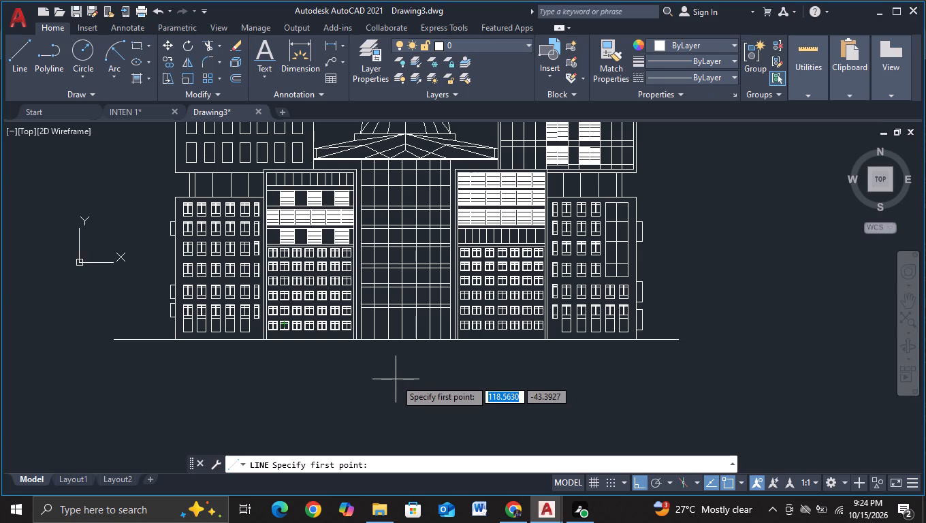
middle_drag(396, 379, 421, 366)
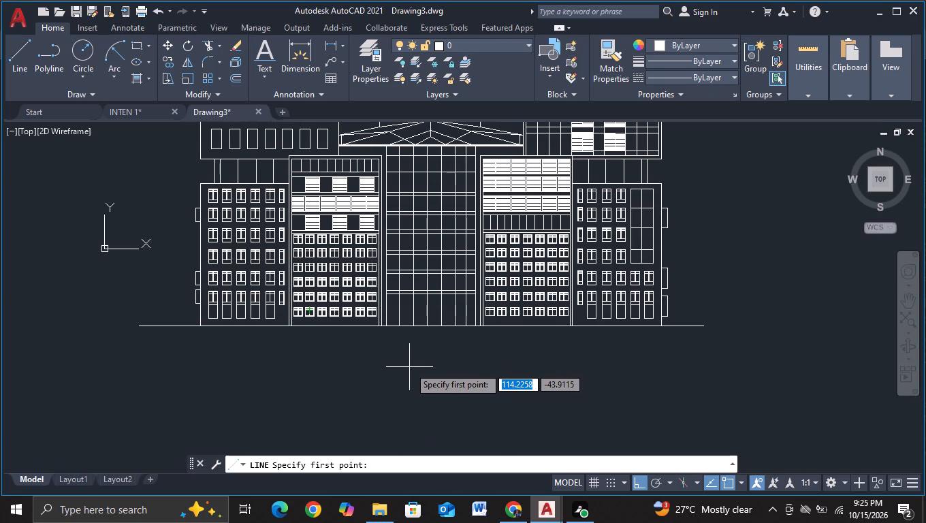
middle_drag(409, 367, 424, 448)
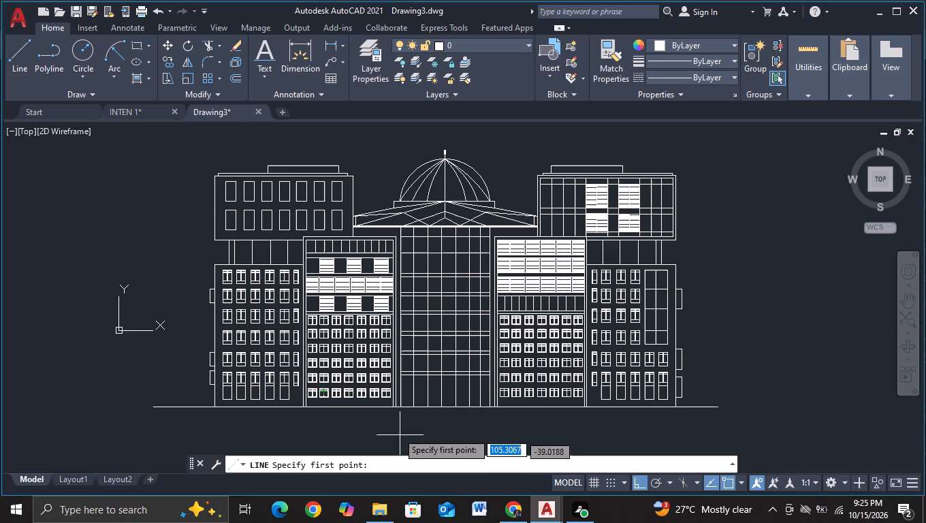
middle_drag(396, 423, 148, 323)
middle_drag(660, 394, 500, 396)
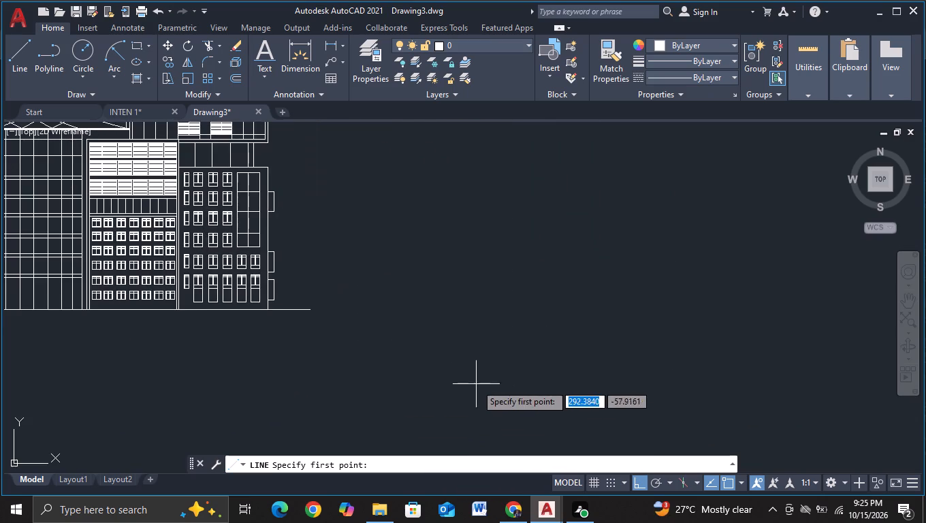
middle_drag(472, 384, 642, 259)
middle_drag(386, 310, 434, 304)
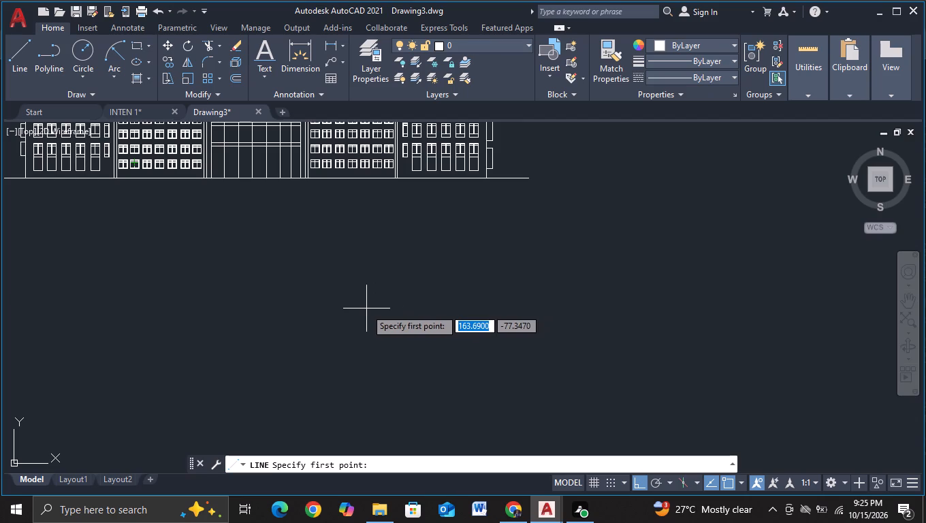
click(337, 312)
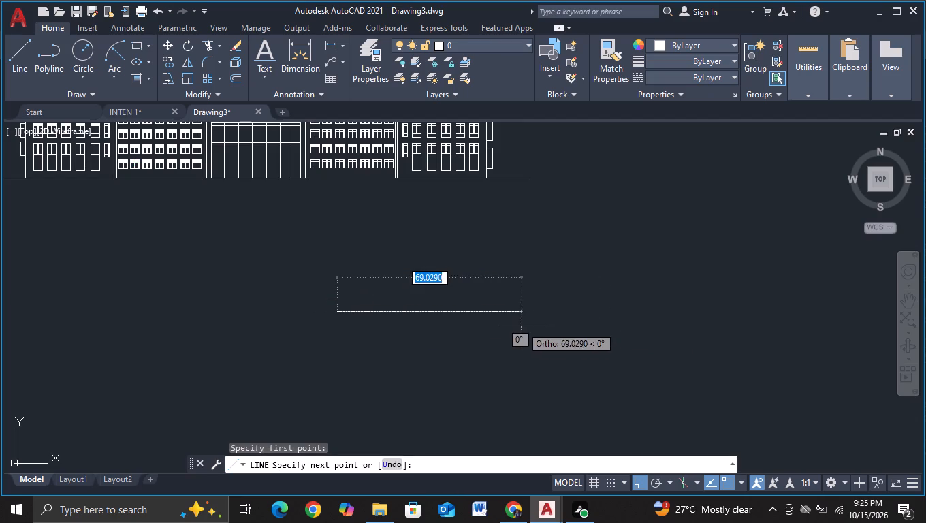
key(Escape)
Draw a horizontal line about 76.4 units long in the empty space below the building's ground line.
click(12, 62)
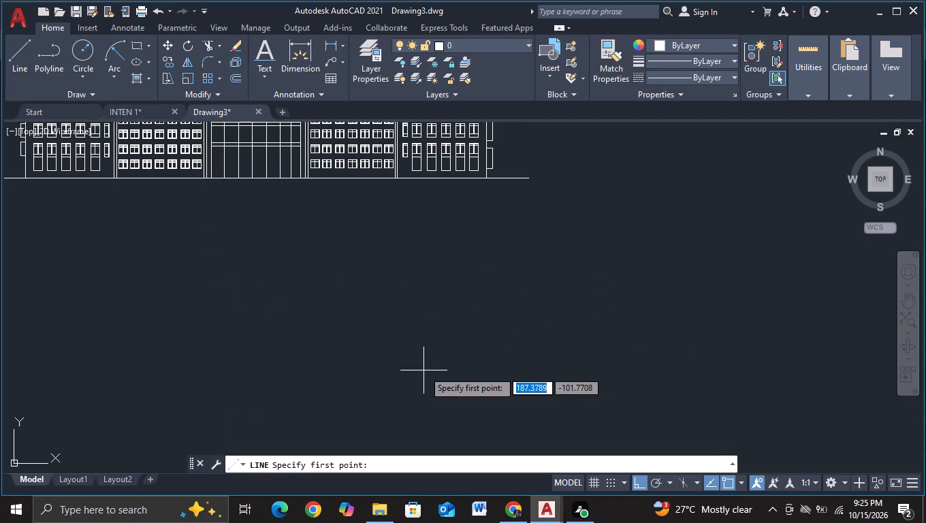
middle_drag(381, 347, 446, 338)
click(413, 321)
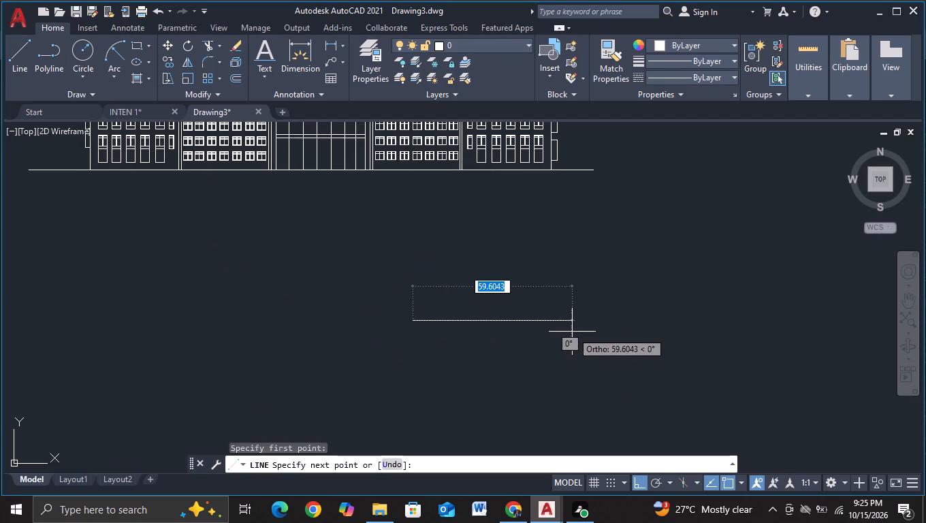
click(617, 336)
key(Escape)
Draw the two short ends and a parallel lower line to close the horizontal line into a thin rectangle.
click(20, 76)
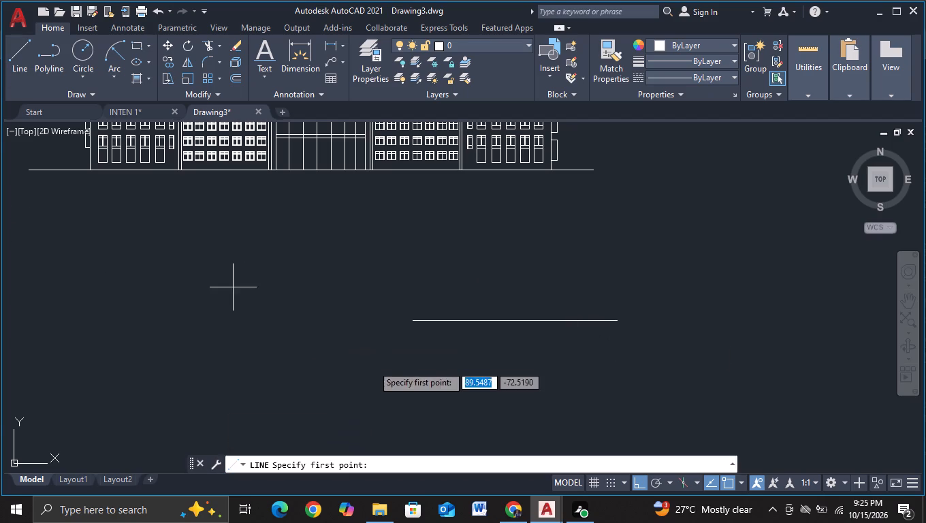
click(415, 321)
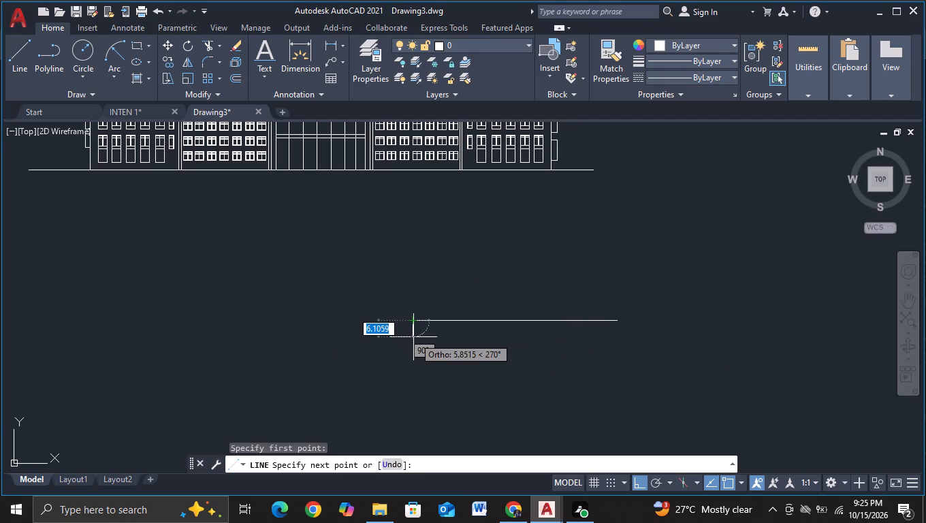
click(414, 332)
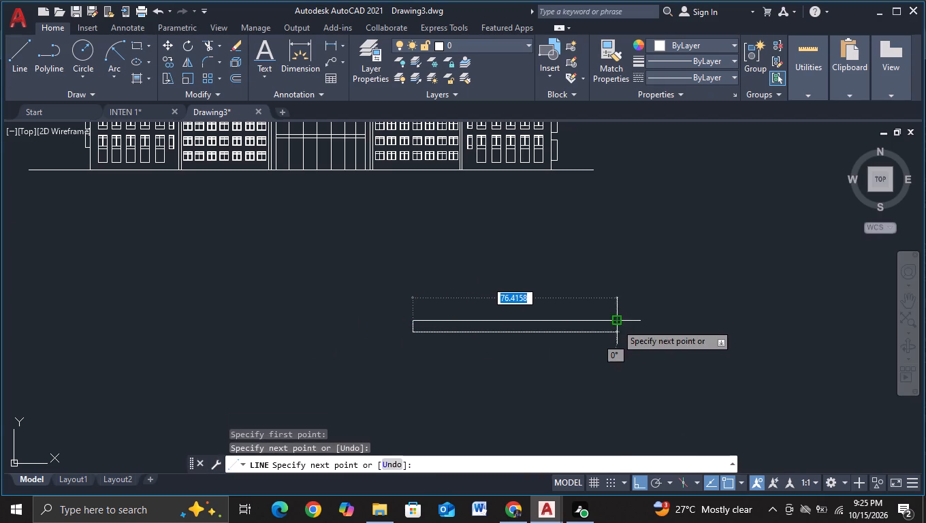
click(616, 334)
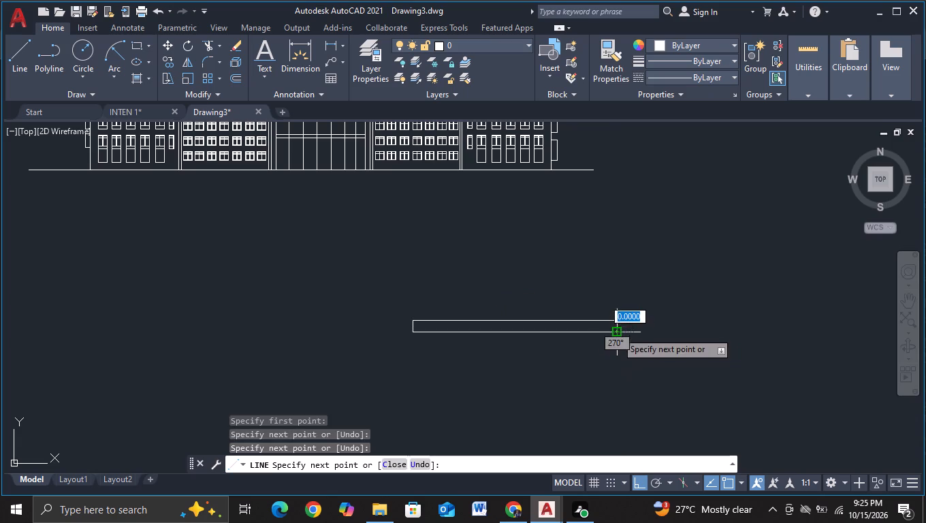
click(616, 324)
key(Escape)
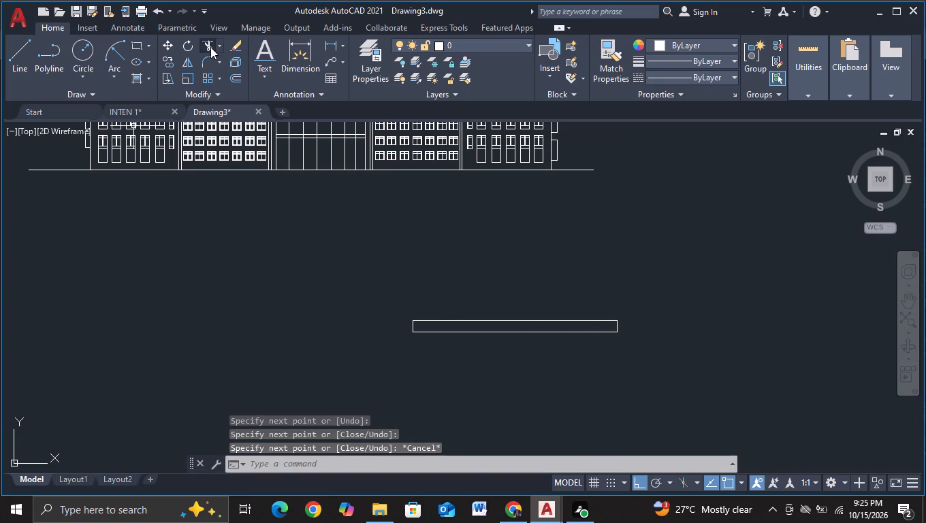
Trim away both short vertical ends of the thin rectangle, leaving its two parallel horizontal lines.
click(210, 47)
click(413, 326)
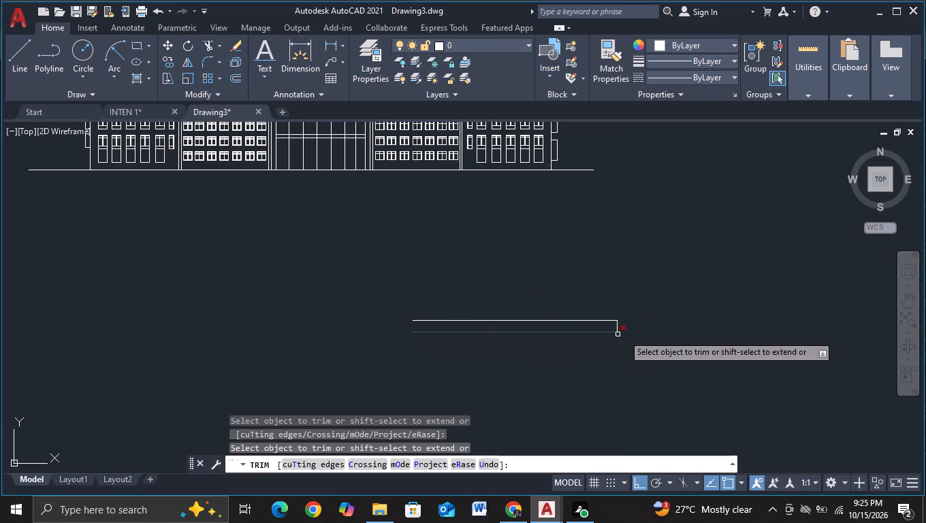
click(616, 326)
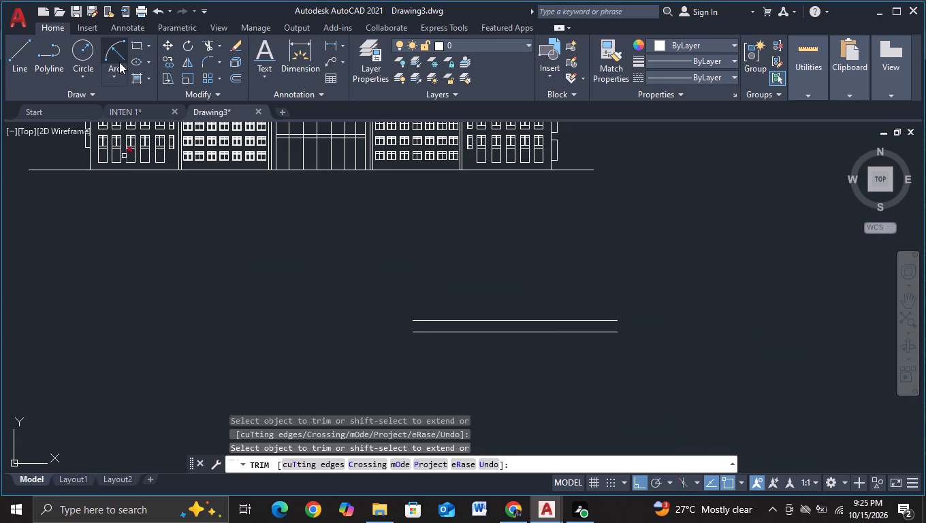
Draw a shallow downward-bulging arc by start, end and radius between the endpoints of the lower horizontal line.
click(119, 61)
click(409, 331)
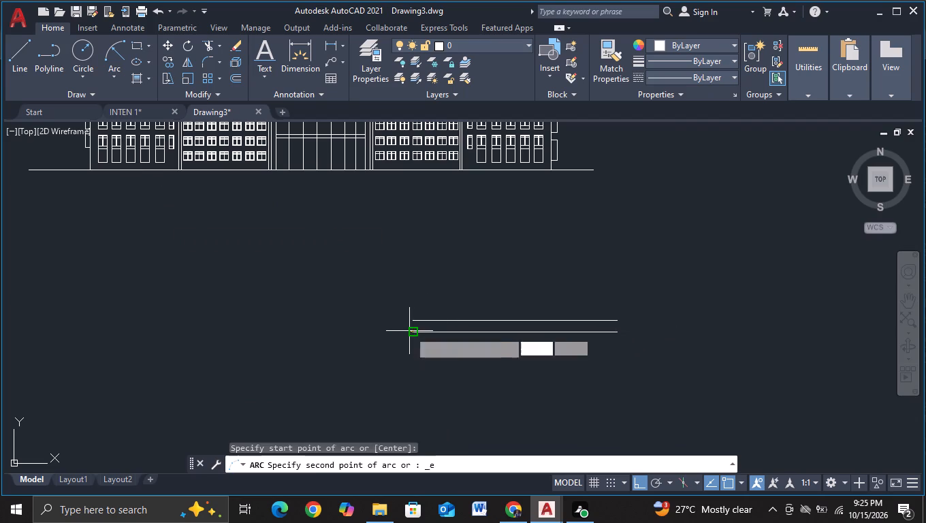
click(622, 334)
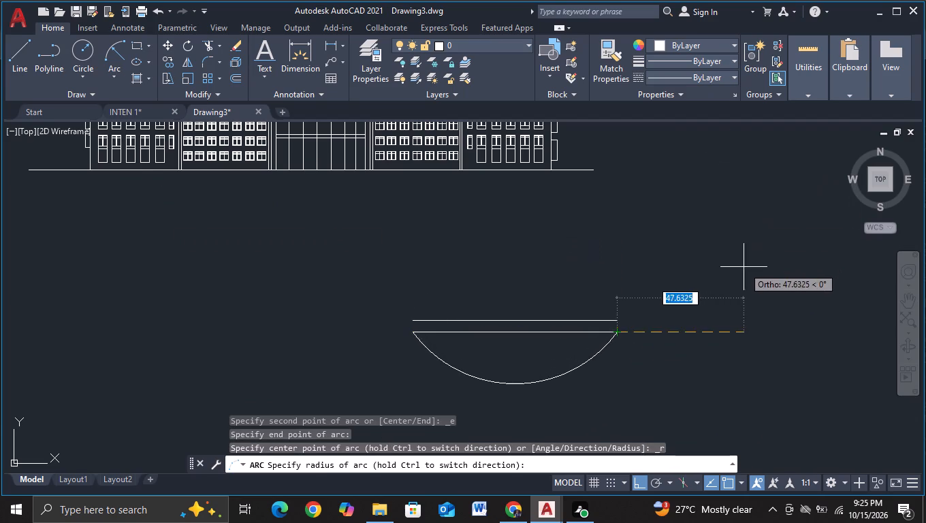
middle_drag(744, 268, 719, 421)
scroll(700, 359, down, 2)
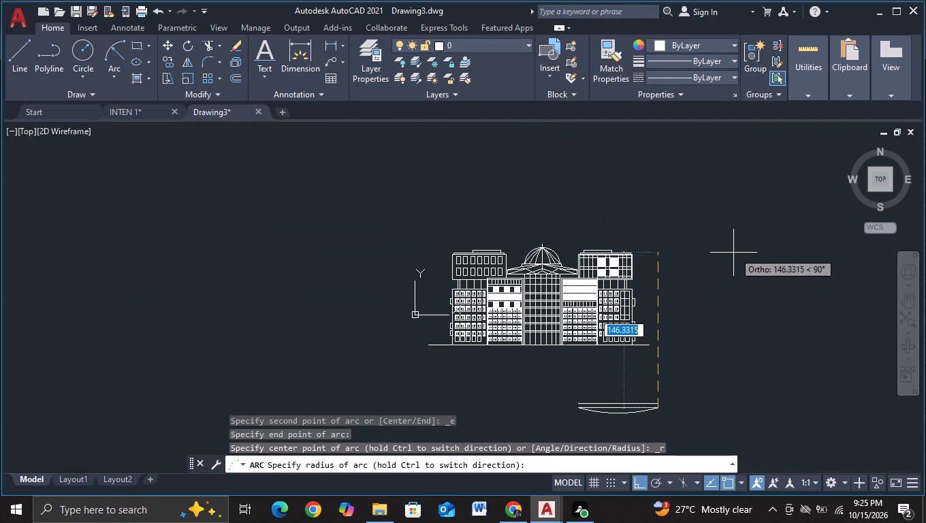
click(749, 222)
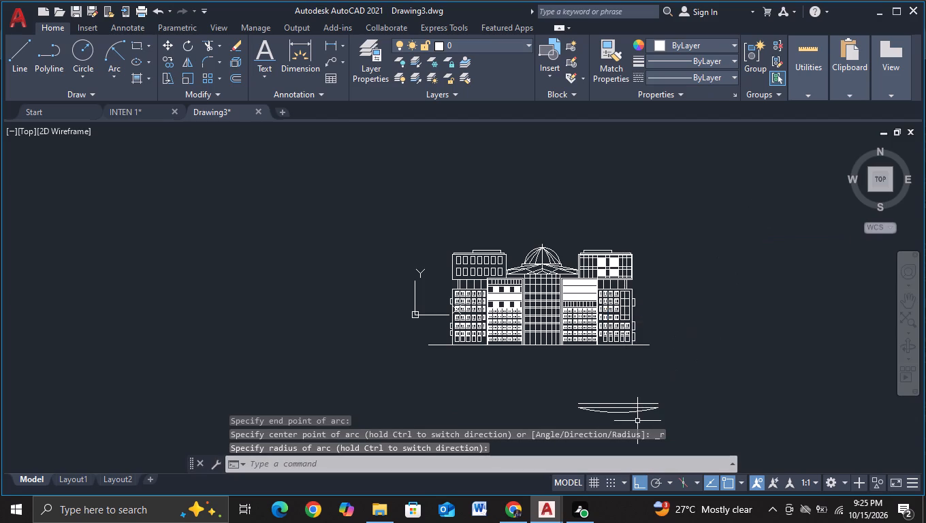
Draw a shallow downward-bulging arc between the upper horizontal line's endpoints, with a radius of about 231 units.
scroll(637, 421, up, 2)
click(102, 50)
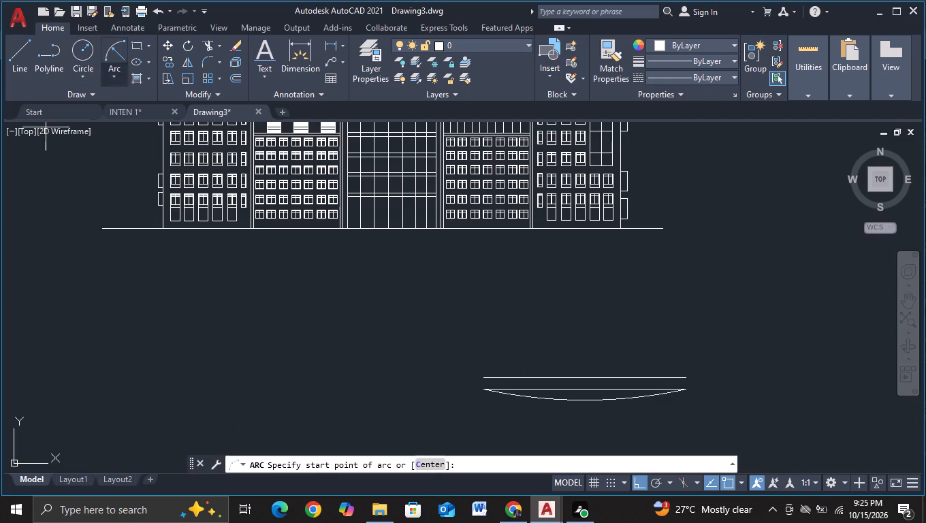
click(483, 377)
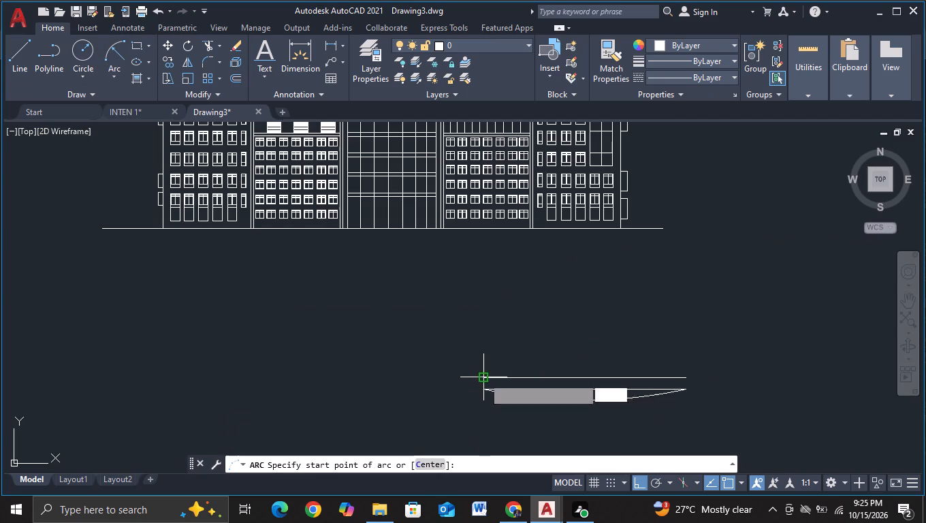
click(688, 379)
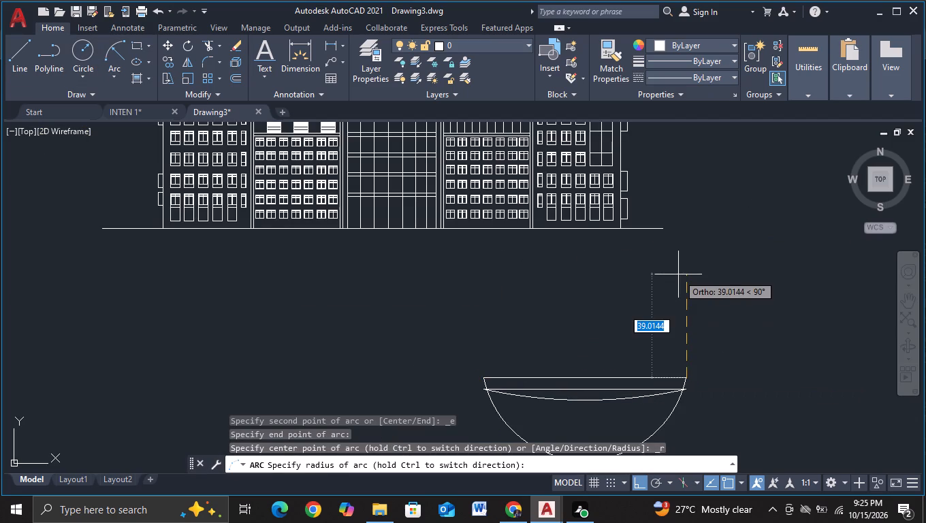
scroll(678, 274, down, 2)
middle_drag(680, 274, 671, 396)
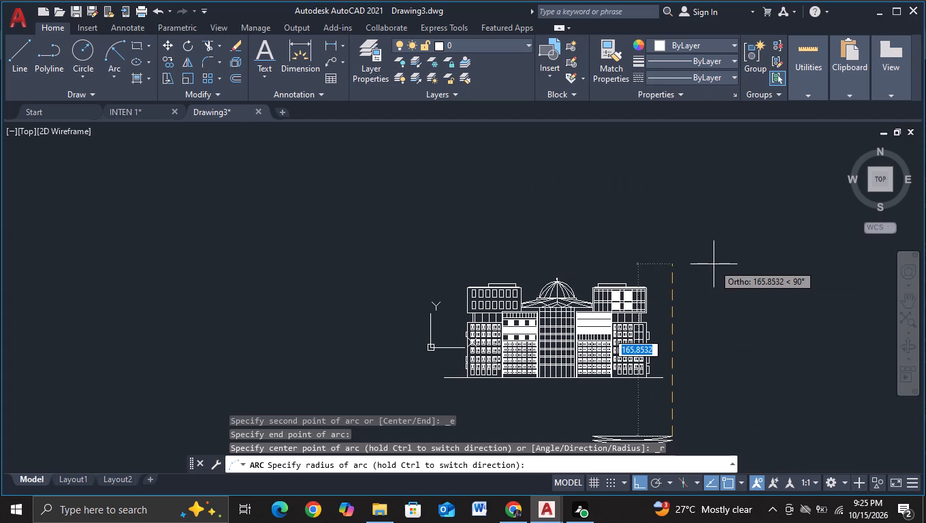
middle_drag(713, 264, 697, 230)
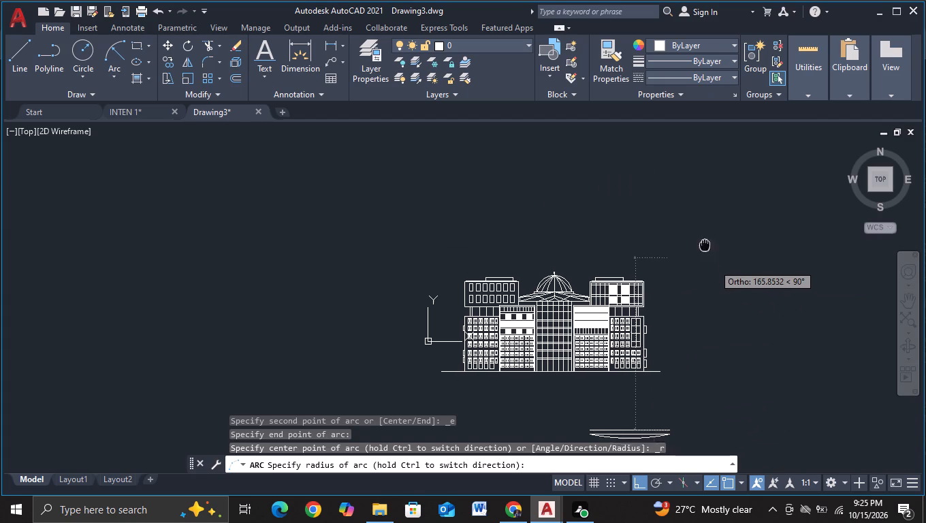
middle_drag(697, 230, 652, 146)
middle_drag(735, 152, 728, 268)
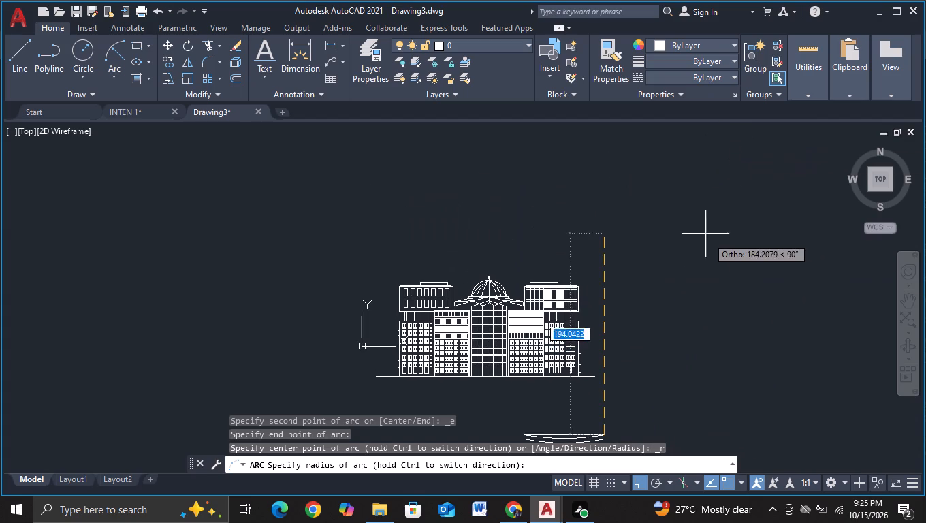
click(709, 195)
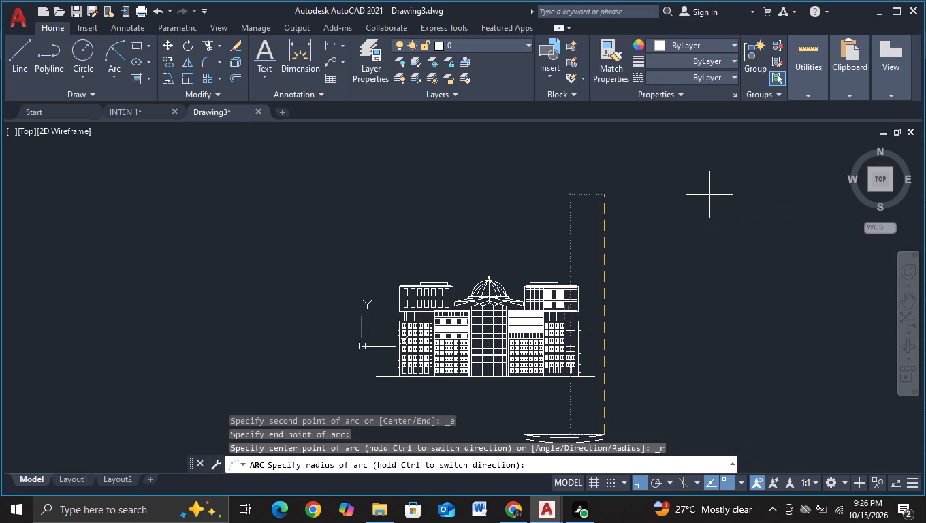
Trim away the two straight horizontal lines, keeping only the two shallow arcs.
scroll(696, 274, down, 1)
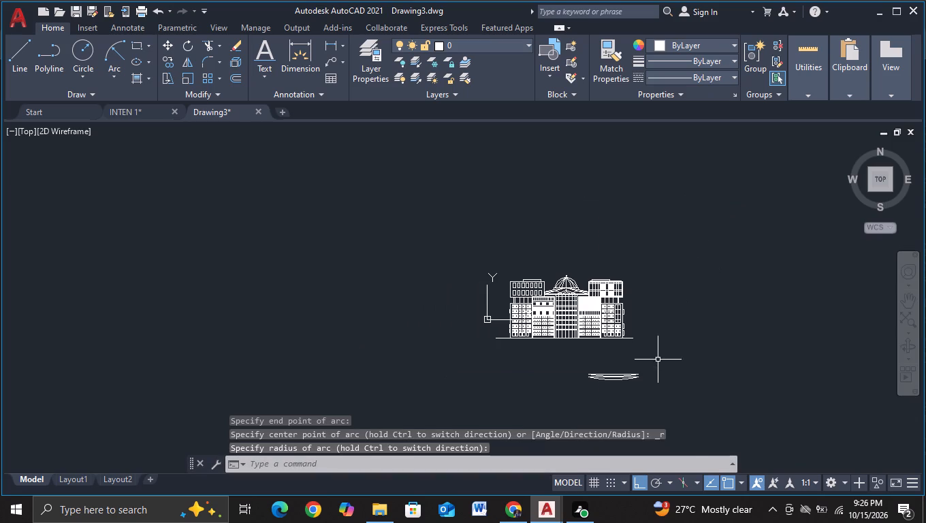
middle_drag(658, 364, 658, 280)
scroll(658, 291, up, 4)
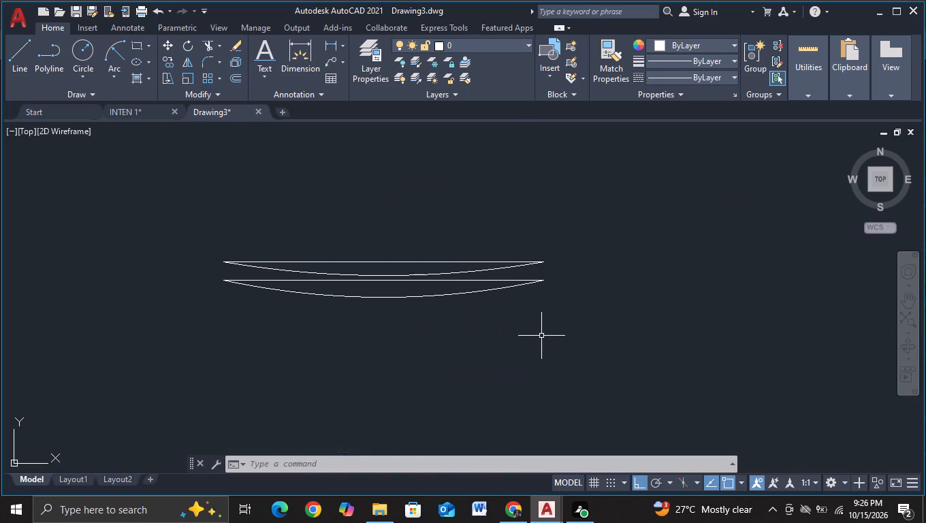
click(204, 44)
click(291, 279)
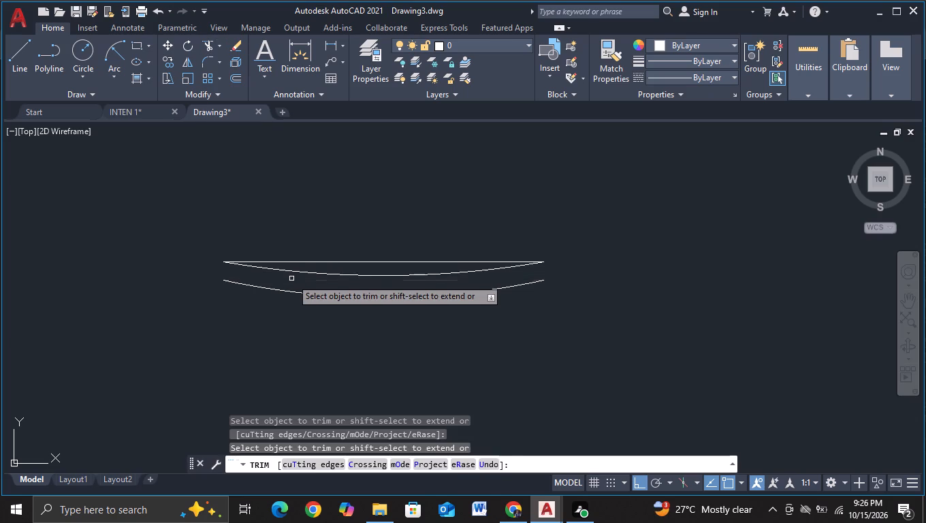
click(308, 261)
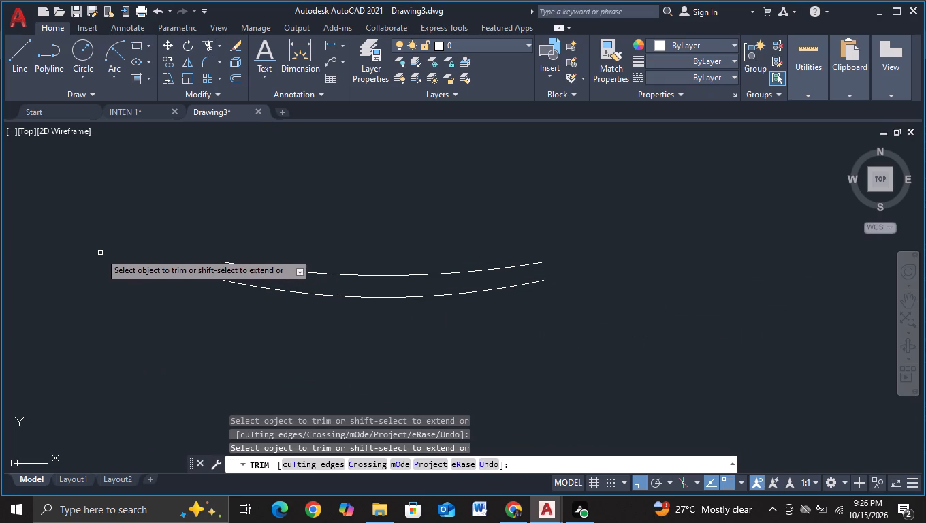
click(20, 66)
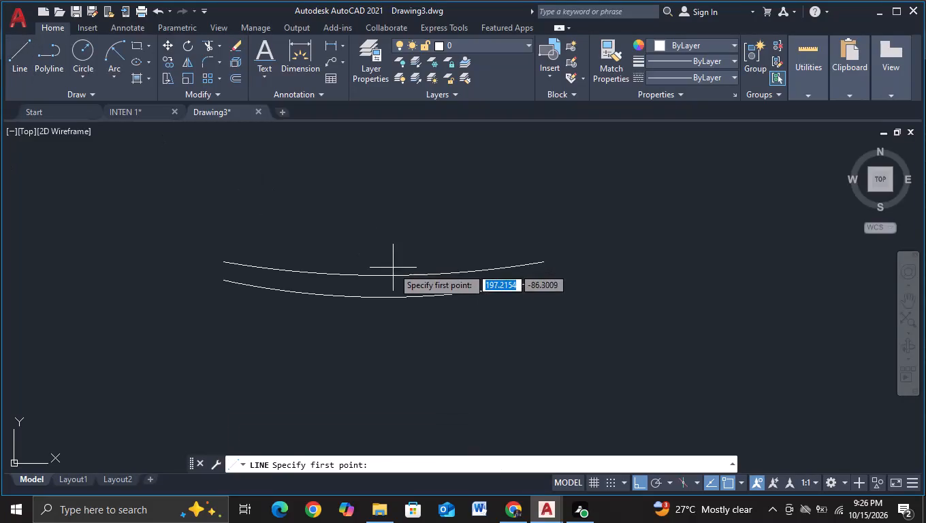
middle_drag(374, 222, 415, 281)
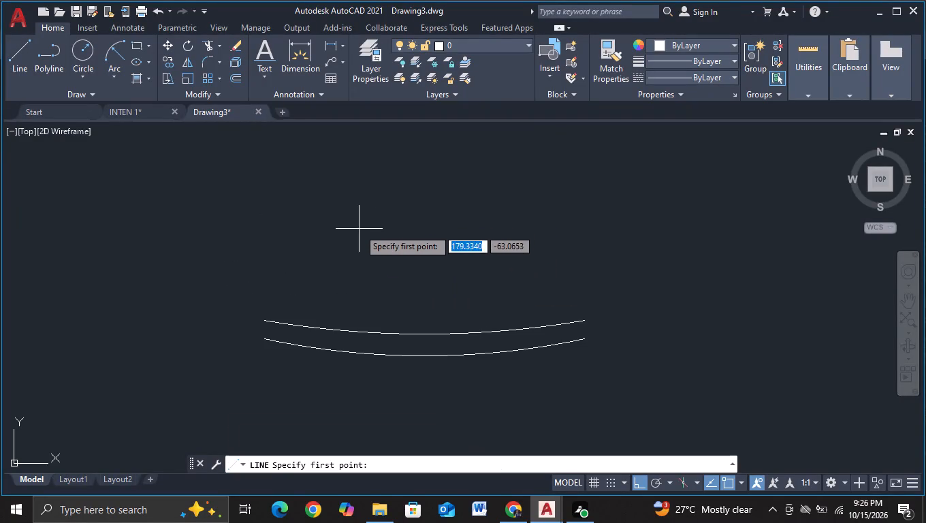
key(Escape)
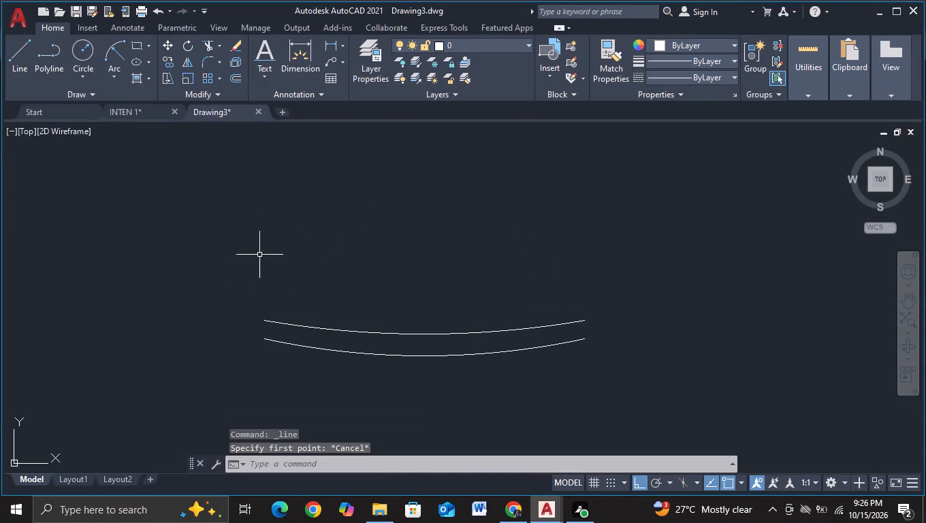
Scale the two shallow arcs up together to roughly one and a half times their size.
click(254, 255)
click(644, 402)
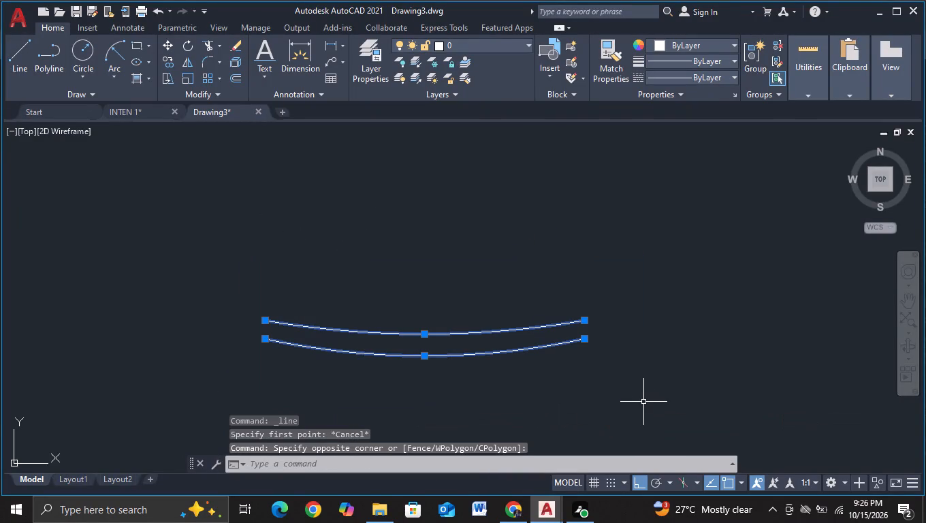
key(s)
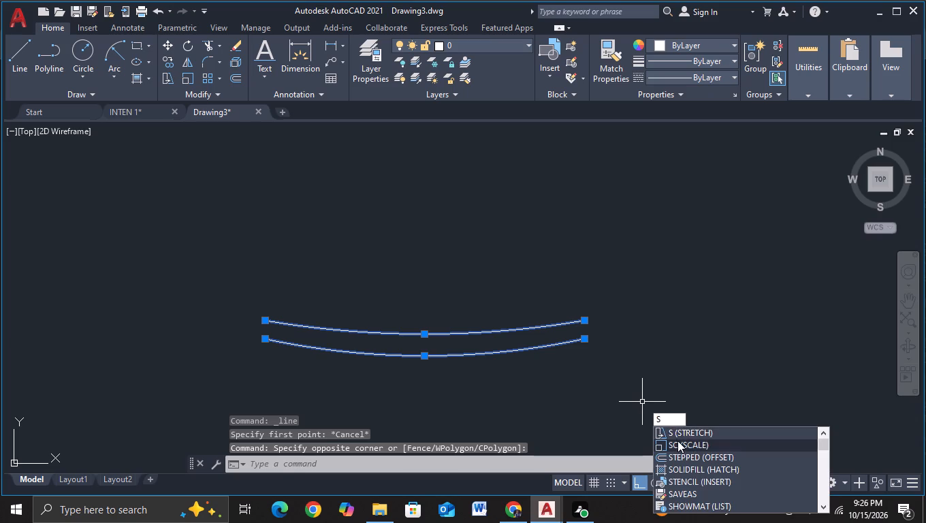
click(677, 441)
drag(494, 311, 548, 333)
scroll(639, 353, down, 1)
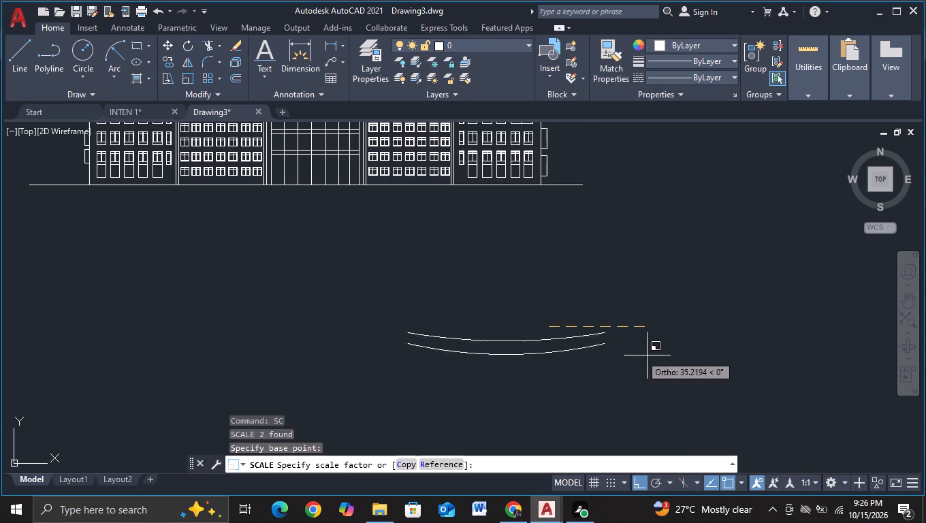
click(694, 367)
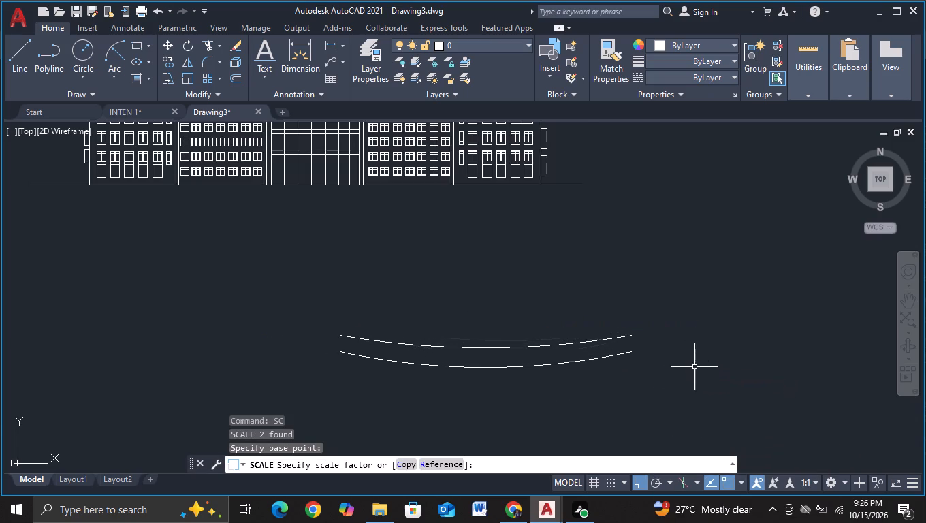
Draw a horizontal line about 58 units long above the two arcs, roughly centred over them.
click(12, 71)
scroll(451, 257, up, 1)
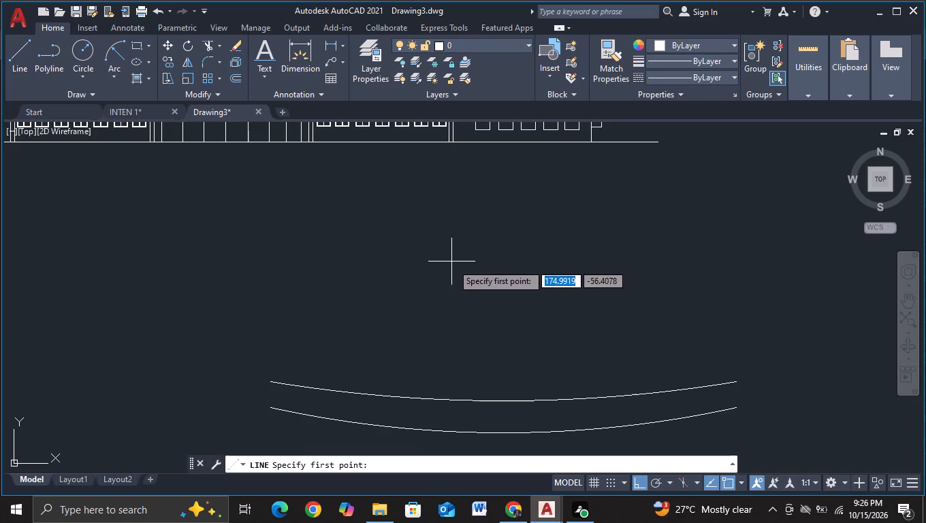
middle_drag(445, 287, 445, 265)
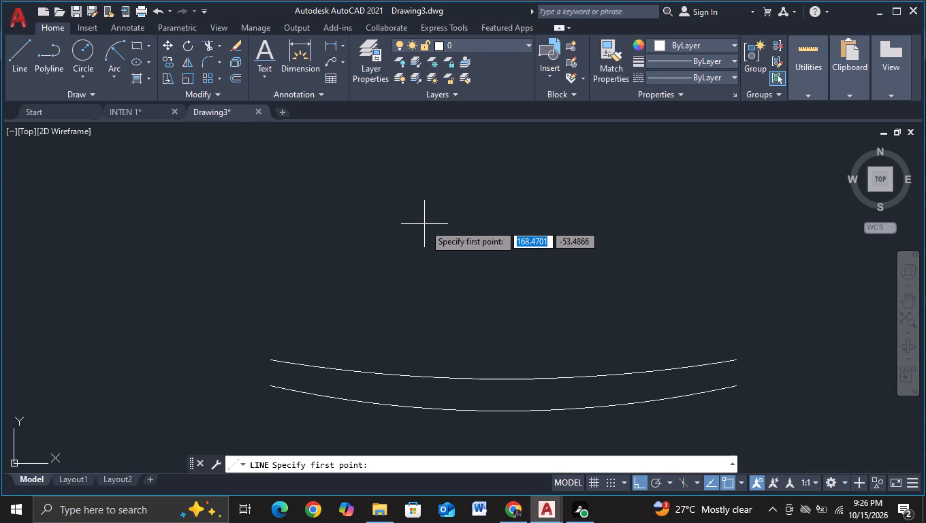
click(381, 193)
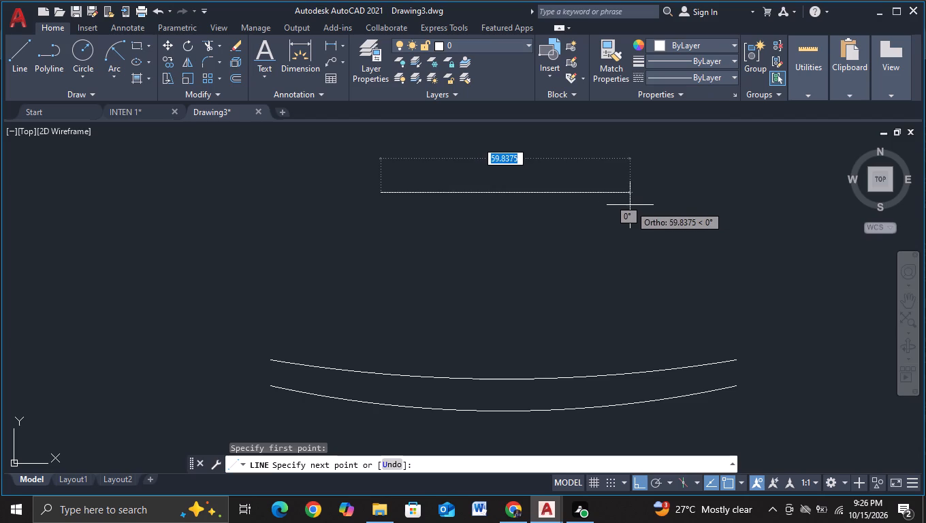
click(620, 203)
key(Escape)
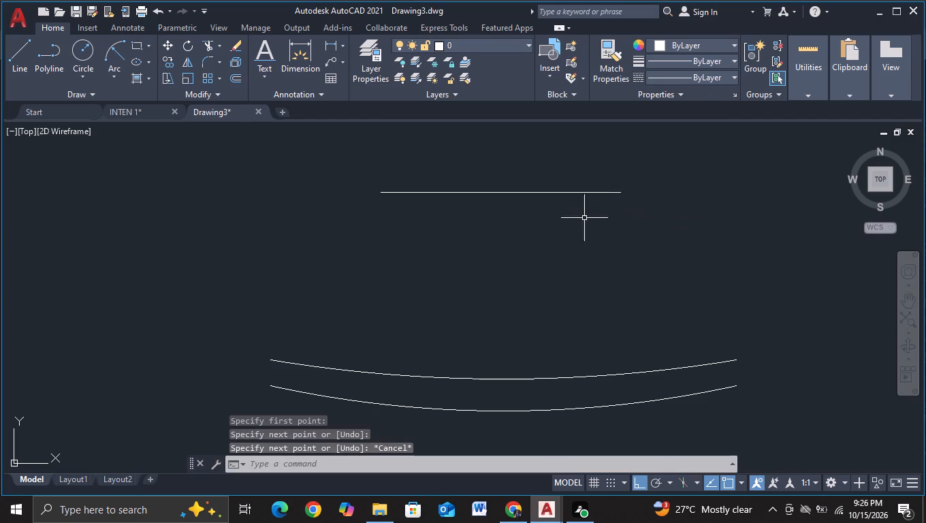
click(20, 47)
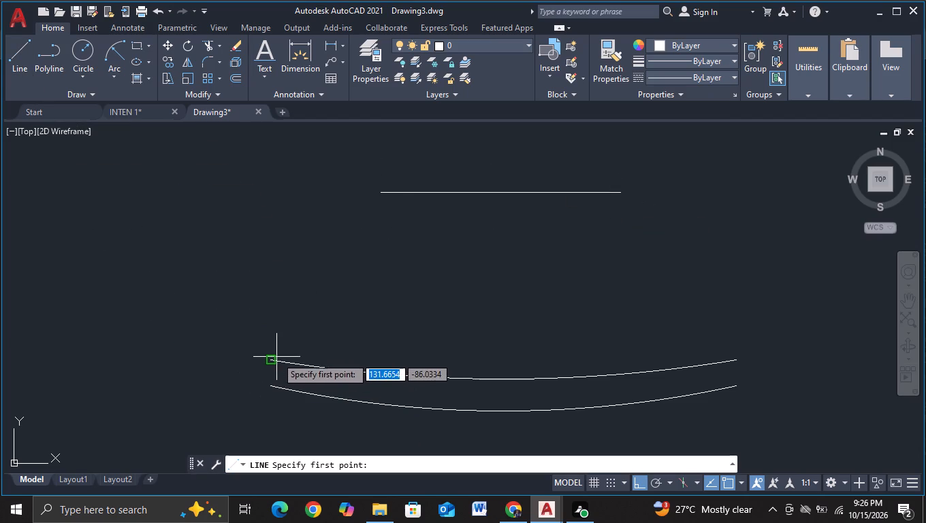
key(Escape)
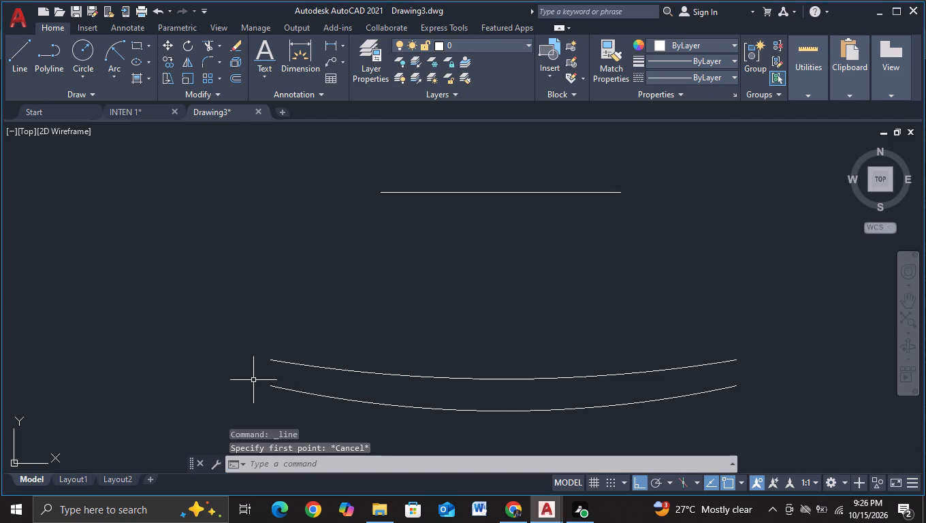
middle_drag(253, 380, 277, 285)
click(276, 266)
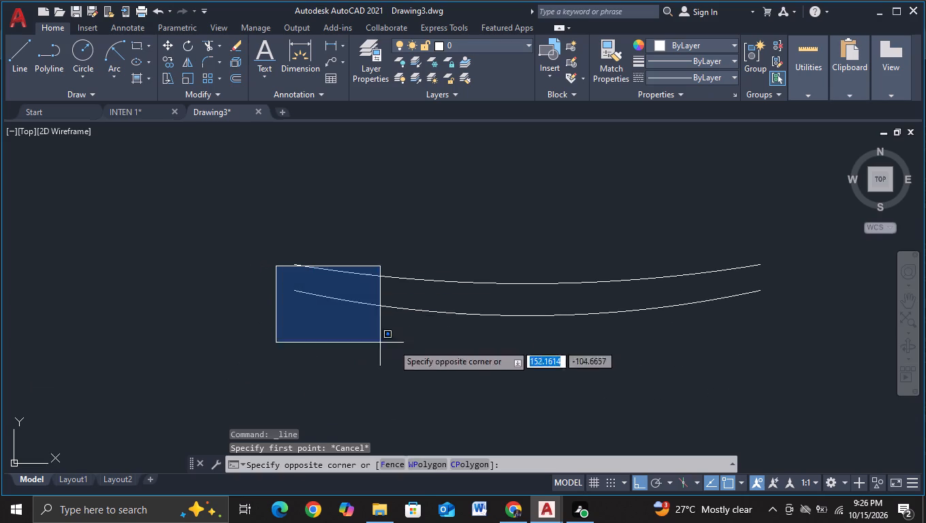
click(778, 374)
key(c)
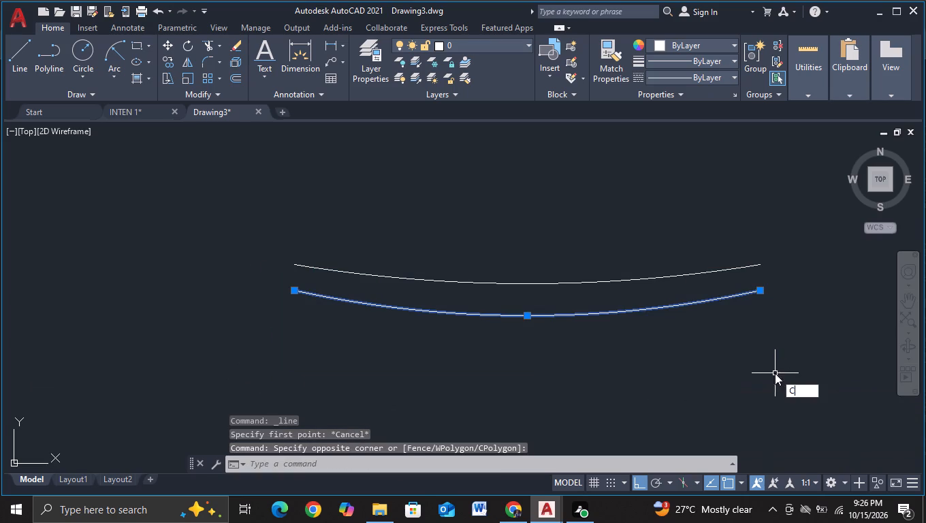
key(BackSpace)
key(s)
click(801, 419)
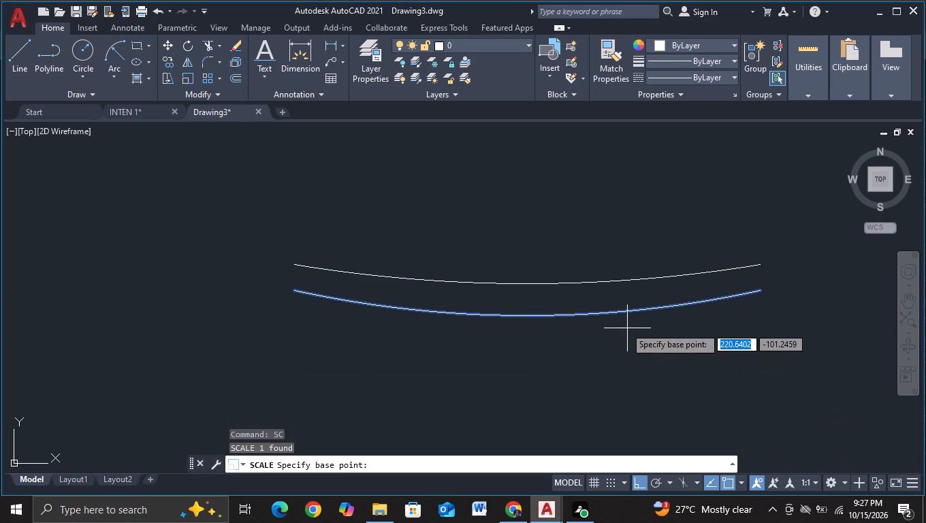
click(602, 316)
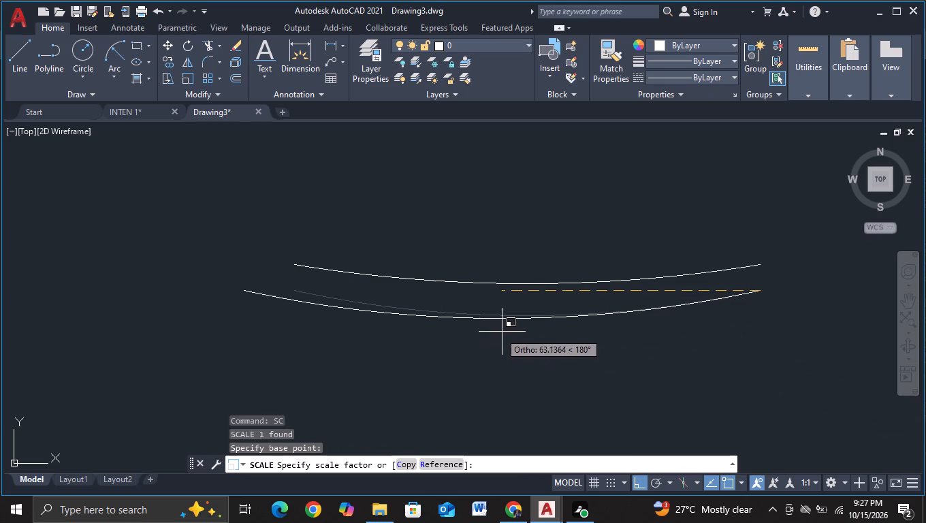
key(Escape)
Connect both ends of the lower arc to the matching ends of the horizontal line with two slanted lines.
scroll(514, 331, down, 1)
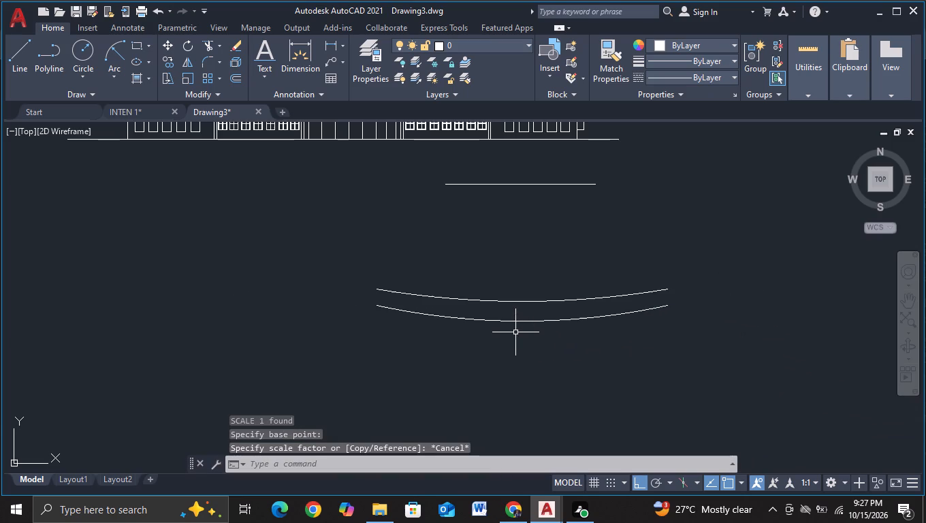
click(10, 69)
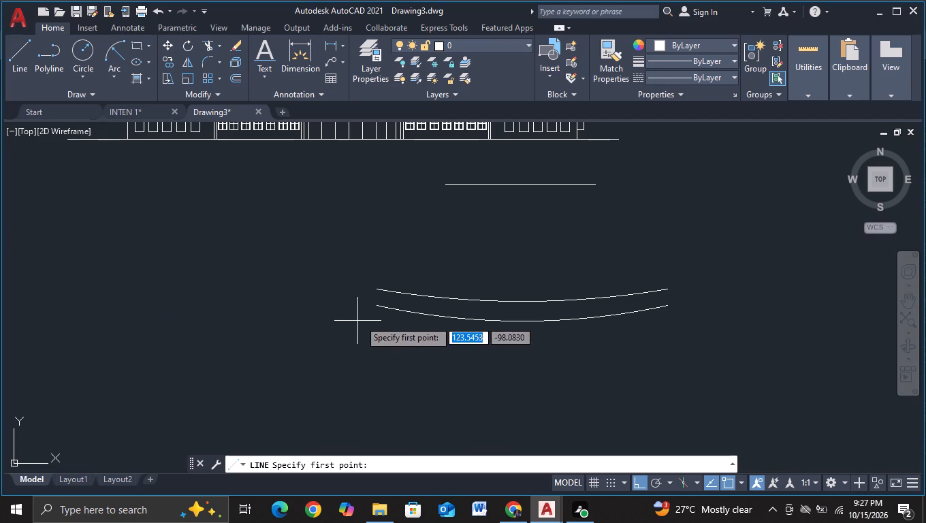
click(377, 308)
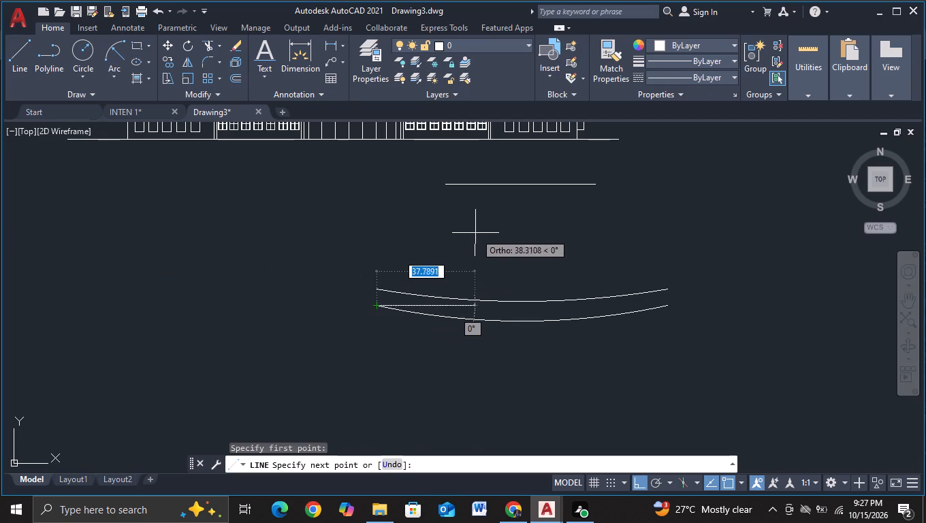
click(448, 187)
key(Escape)
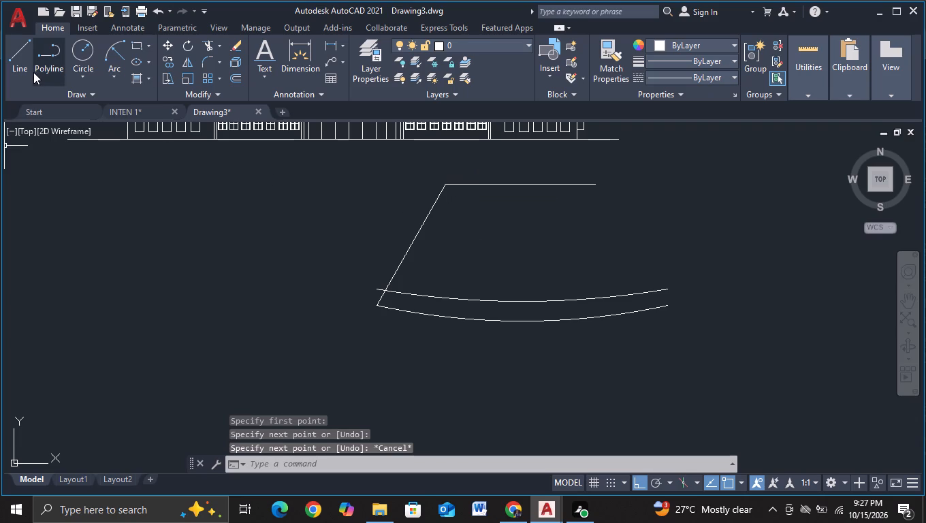
click(29, 71)
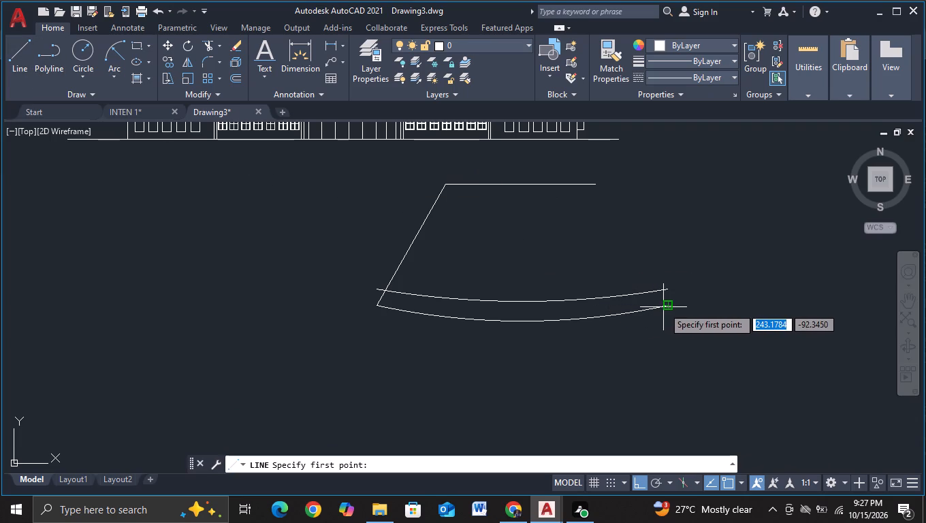
click(665, 306)
click(590, 187)
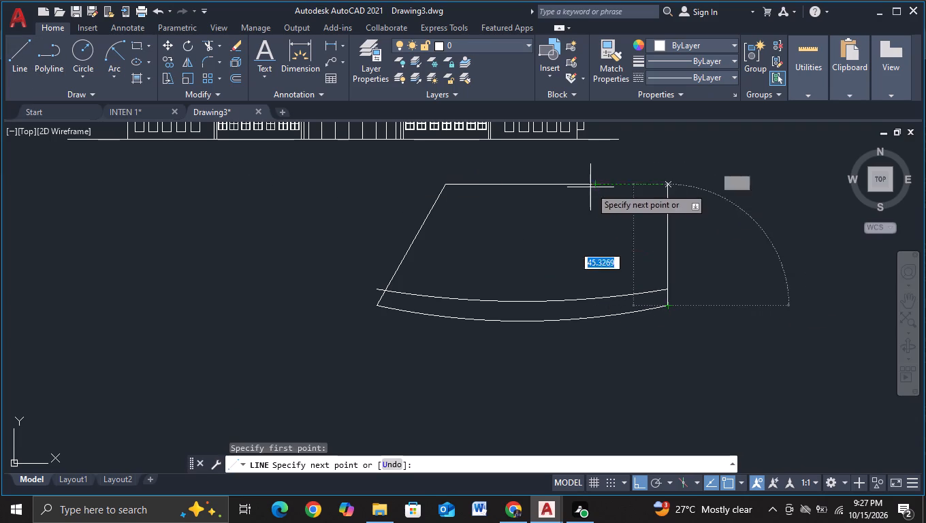
key(Escape)
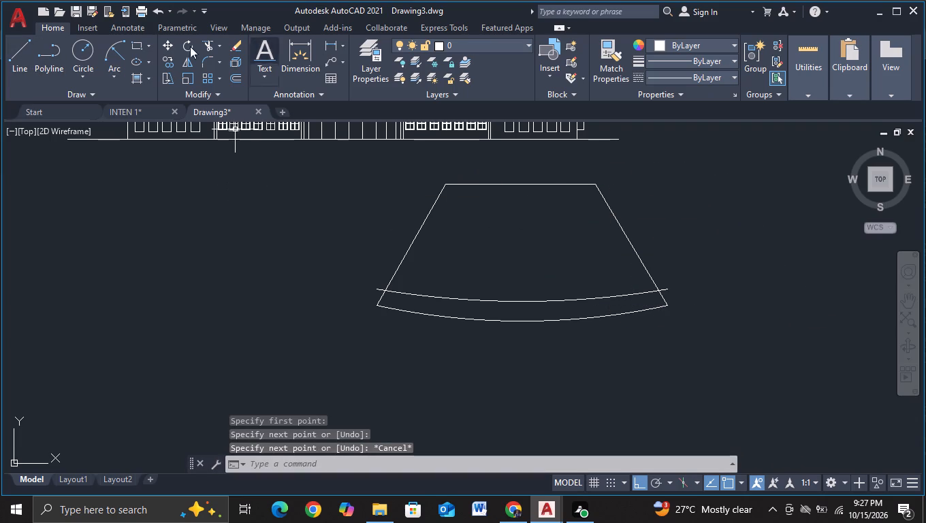
Trim the two short ends of the upper arc that overhang outside the slanted side lines.
click(202, 42)
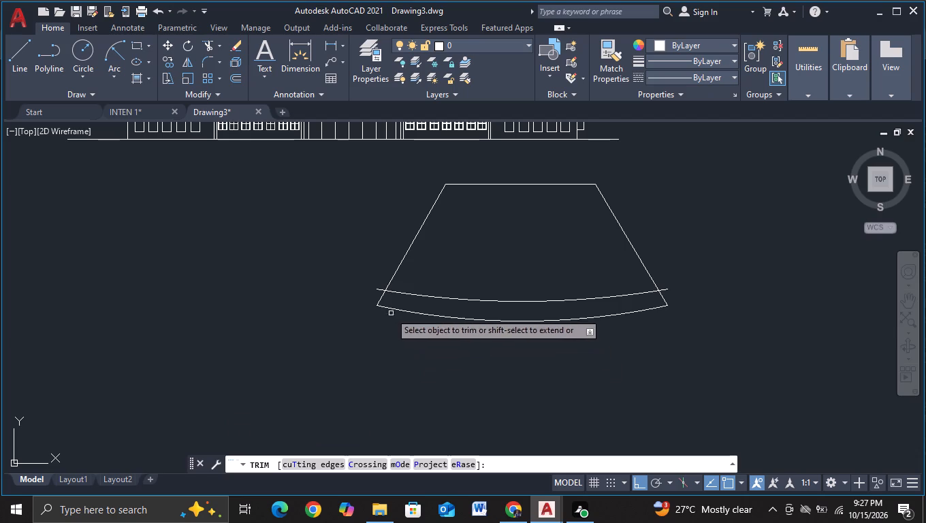
click(379, 291)
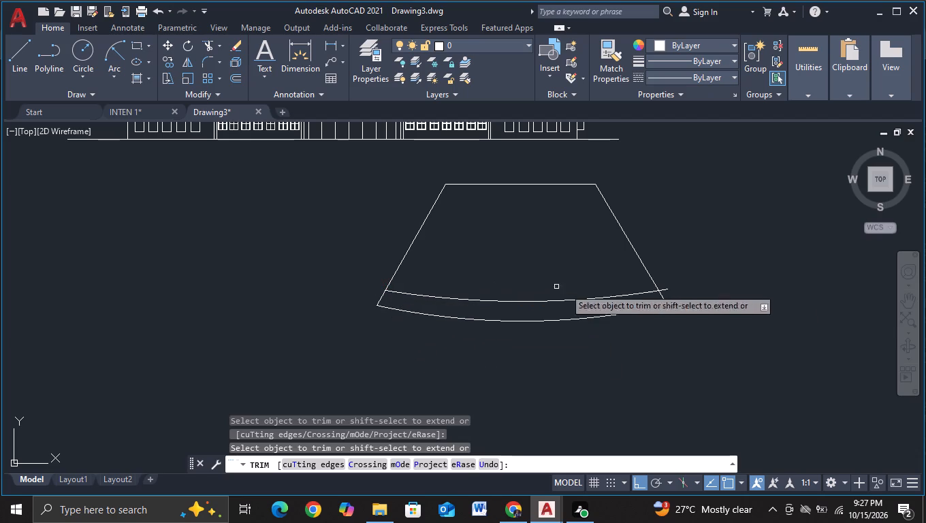
click(669, 291)
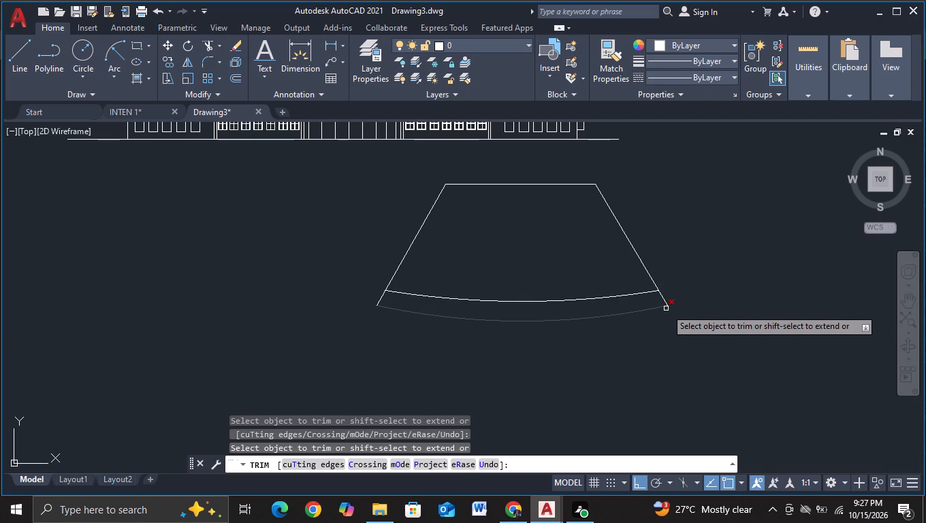
key(Escape)
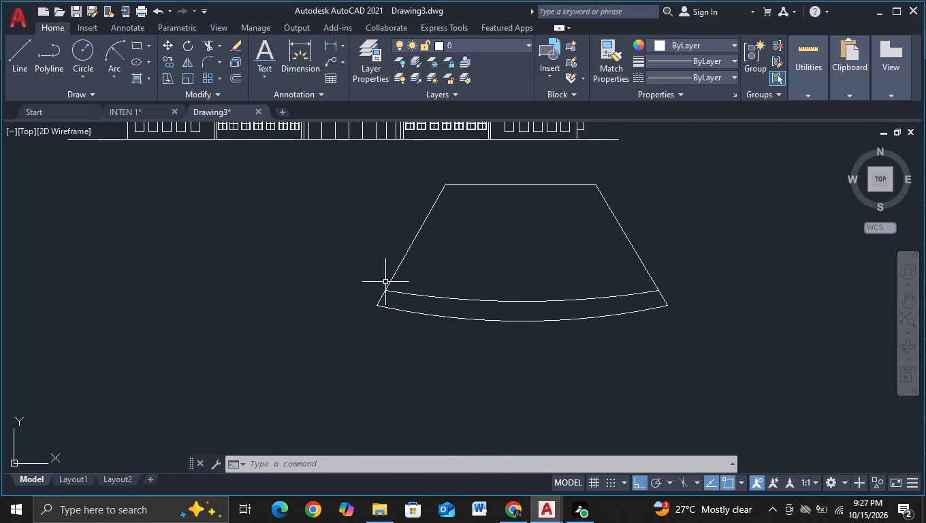
Scale the whole five-object trapezoidal outline, including both arcs, down to about 0.4 of its size.
middle_drag(335, 285, 286, 311)
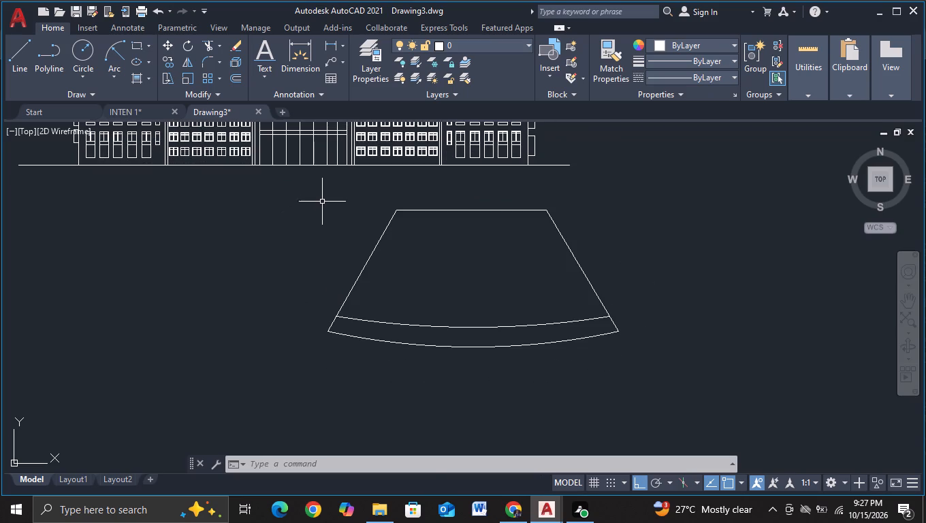
click(323, 198)
click(751, 381)
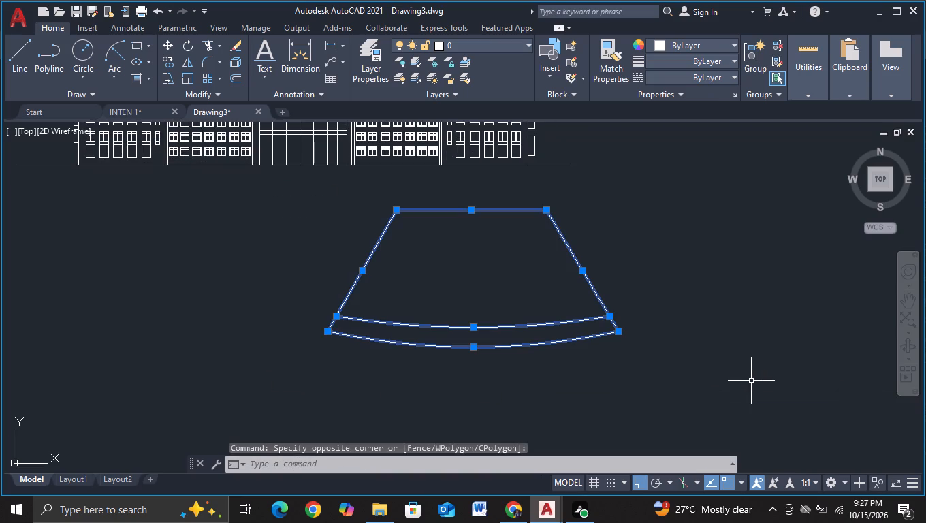
key(s)
click(772, 424)
drag(443, 281, 502, 261)
click(502, 261)
scroll(461, 270, up, 2)
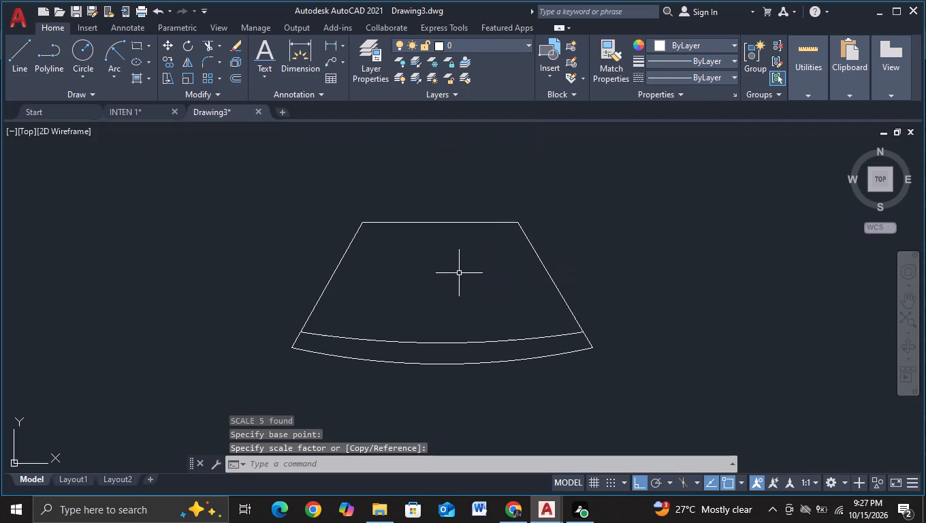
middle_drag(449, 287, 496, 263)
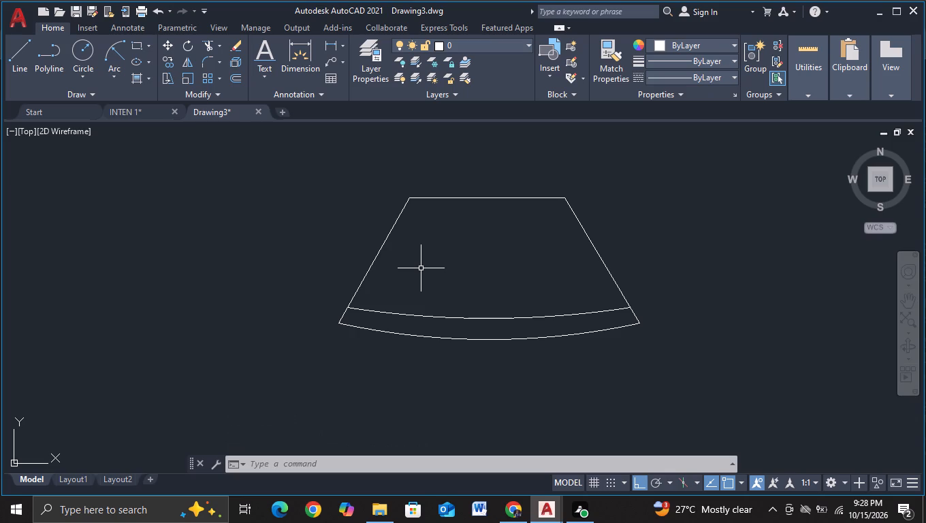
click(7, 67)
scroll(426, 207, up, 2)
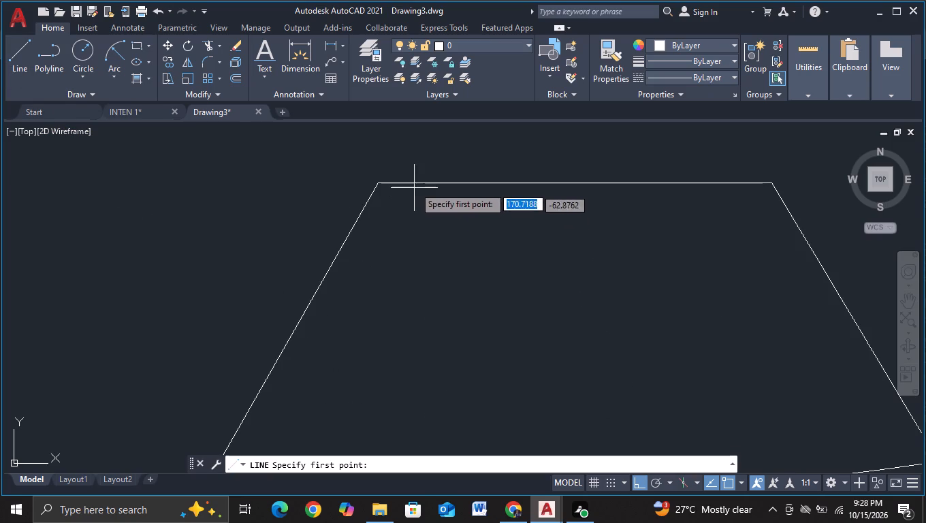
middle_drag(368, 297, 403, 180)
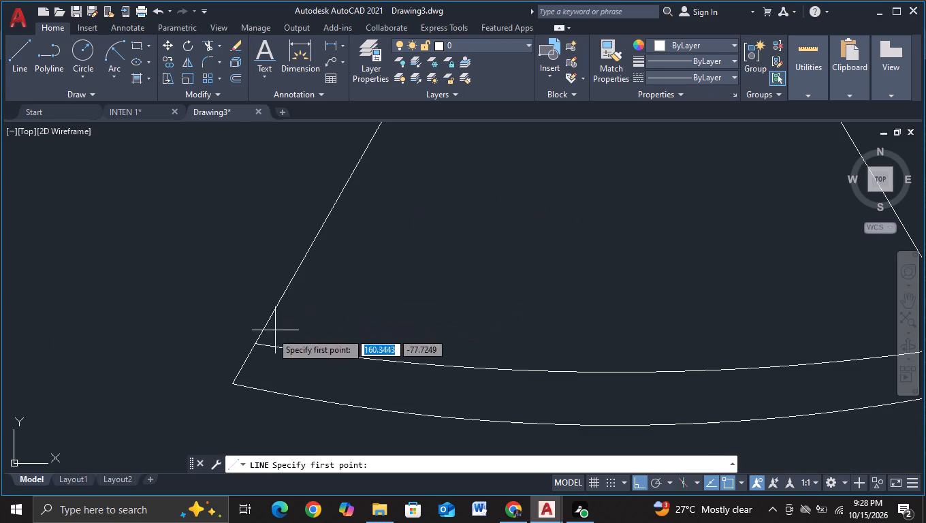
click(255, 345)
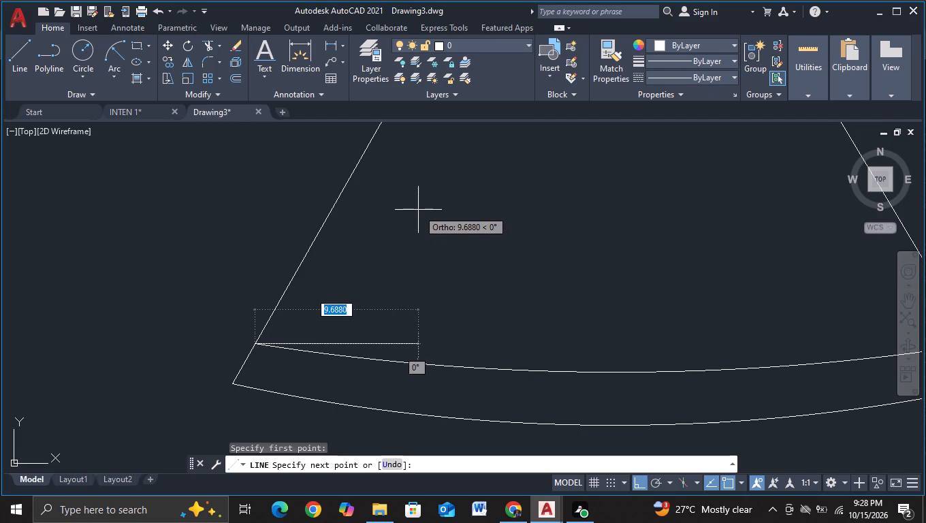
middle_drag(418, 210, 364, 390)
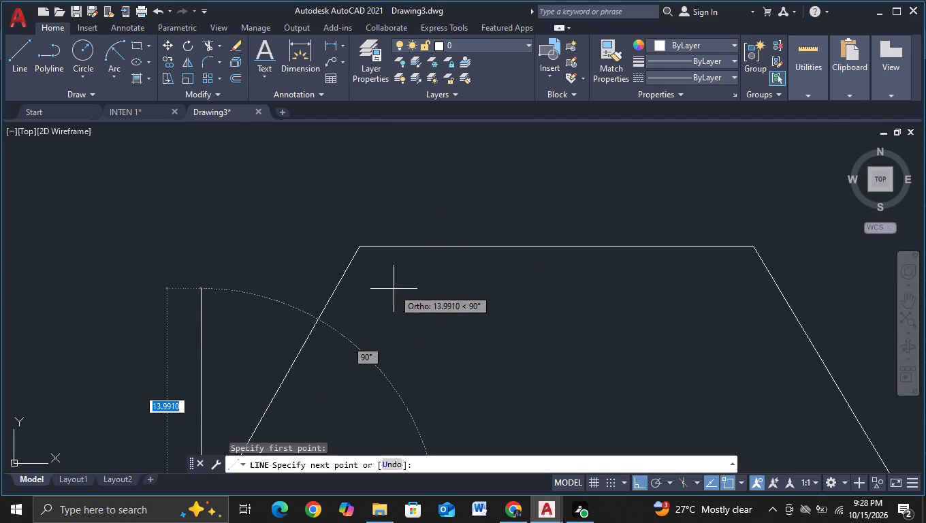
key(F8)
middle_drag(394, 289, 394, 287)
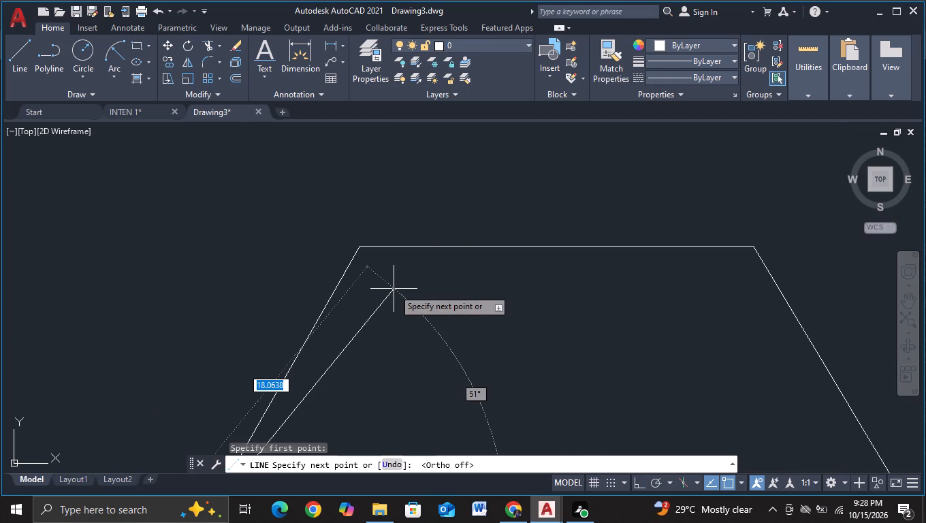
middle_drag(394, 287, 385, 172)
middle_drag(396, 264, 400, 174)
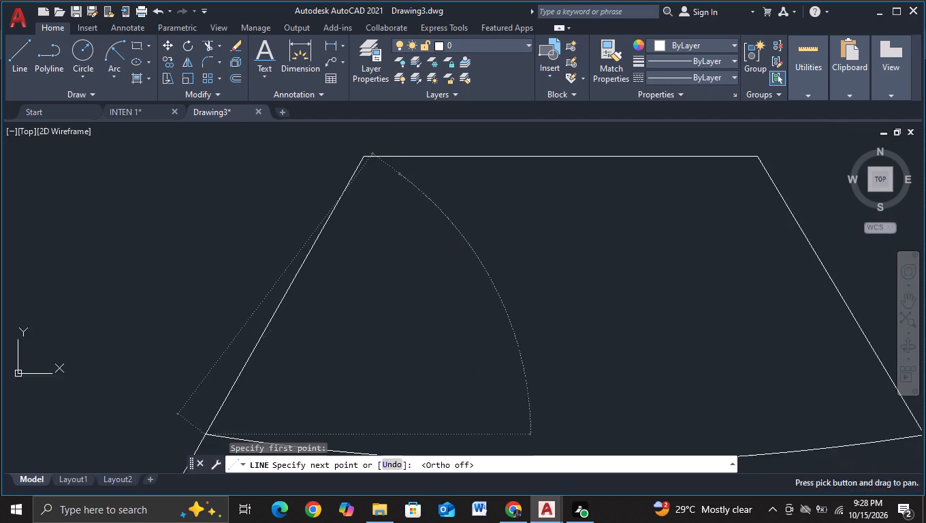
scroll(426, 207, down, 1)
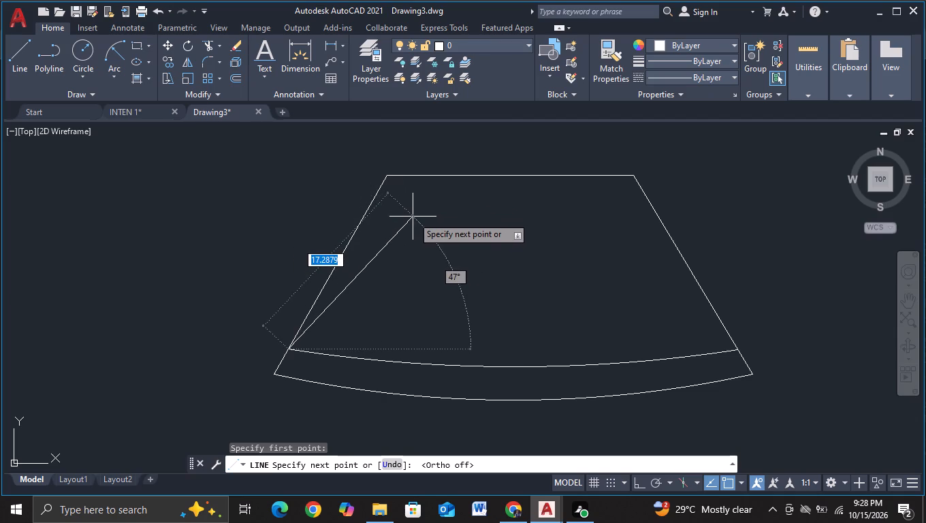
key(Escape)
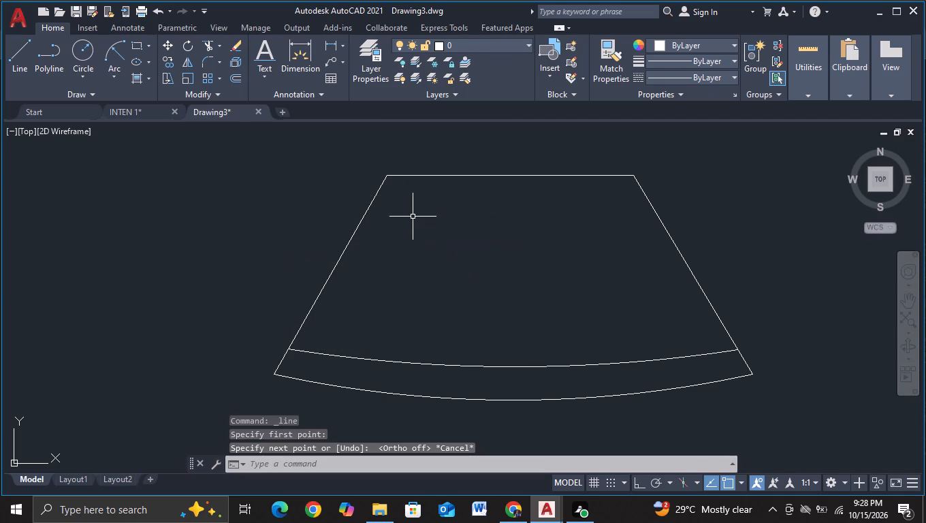
Trim away both slanted side lines above the upper arc and remove the top horizontal line of the trapezoidal outline.
click(208, 46)
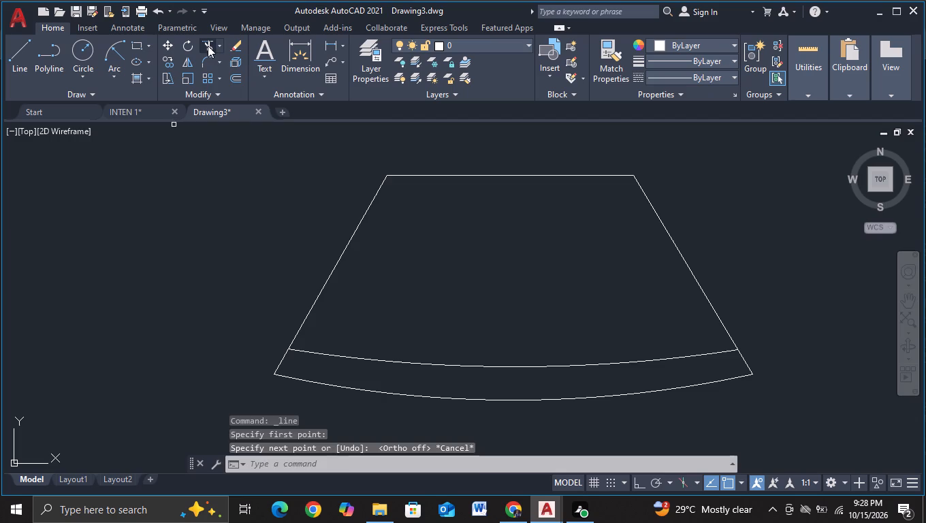
drag(302, 215, 394, 283)
drag(691, 212, 571, 274)
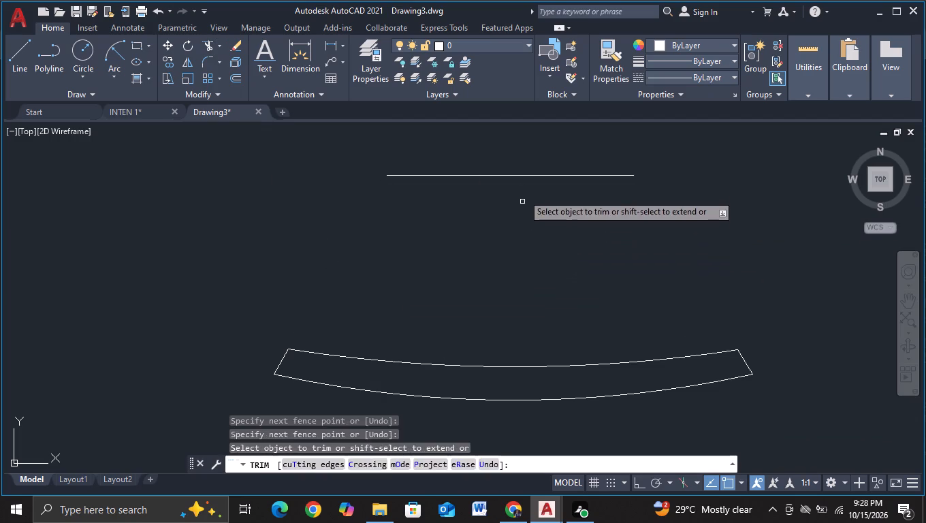
drag(511, 160, 503, 208)
Draw a shorter horizontal line about 16 units long above the two arcs, with ortho on.
click(21, 60)
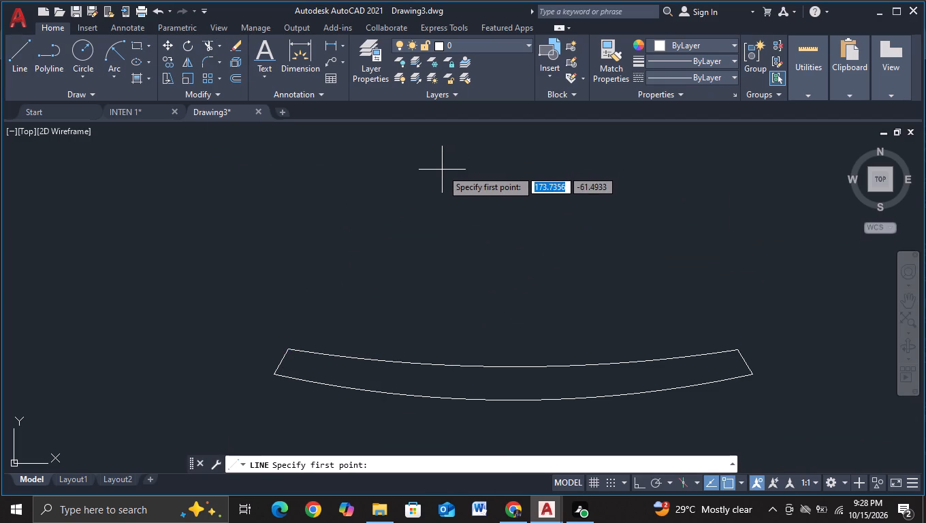
click(408, 165)
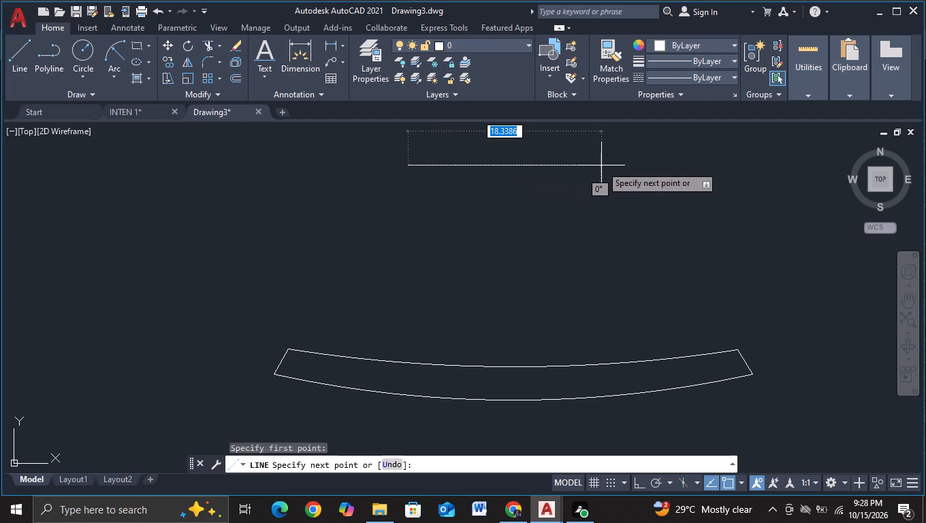
key(F8)
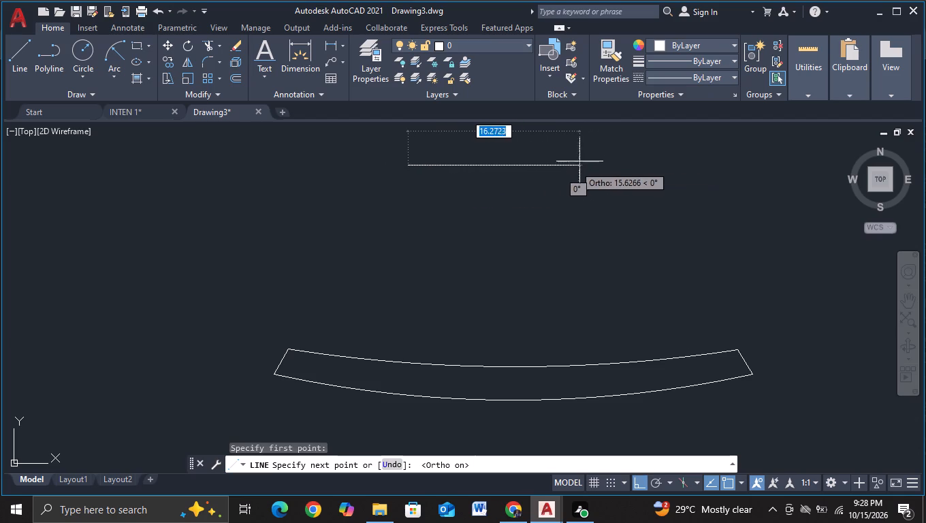
click(573, 158)
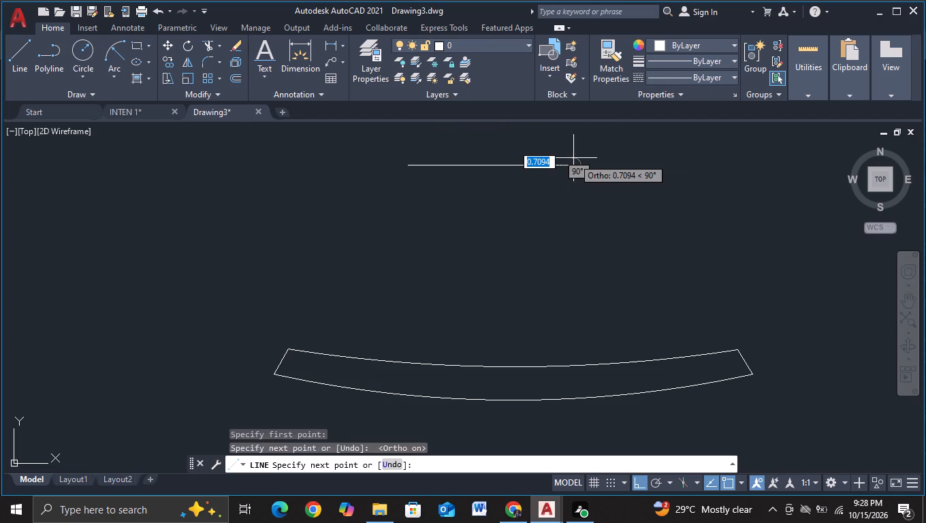
key(Escape)
Connect both ends of the lower arc to the matching ends of the new horizontal line with two slanted lines.
click(10, 71)
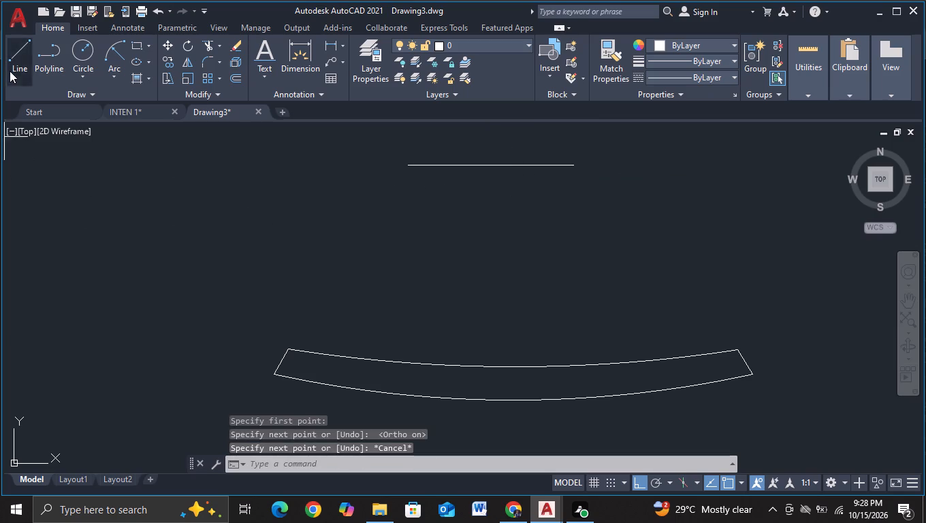
click(269, 375)
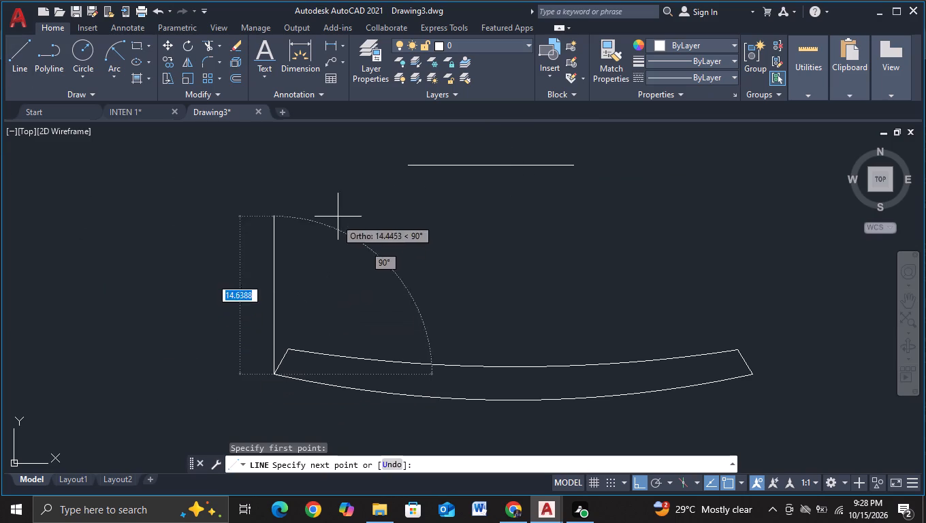
click(408, 168)
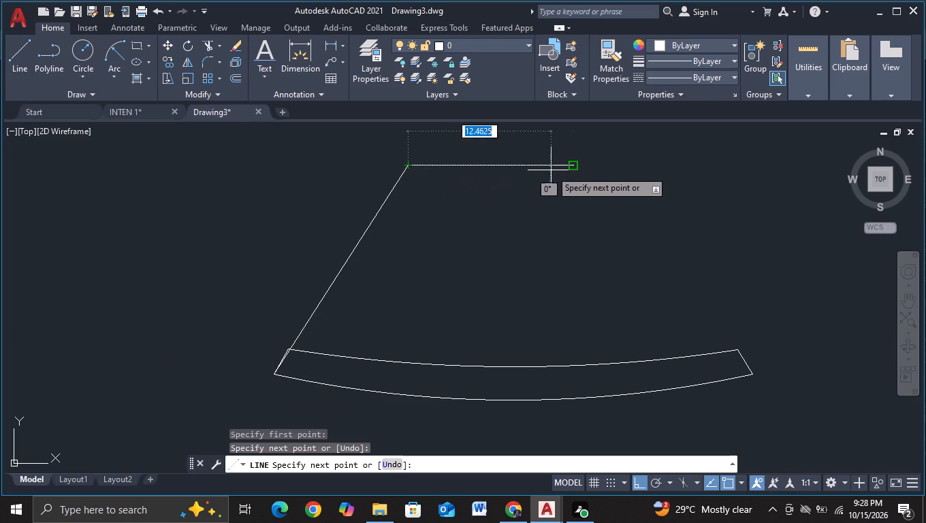
key(Escape)
click(14, 59)
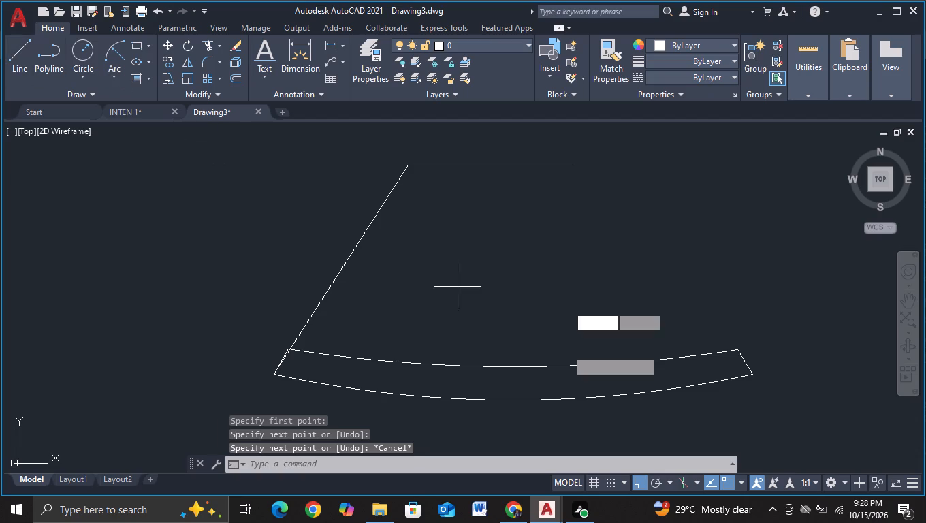
click(748, 377)
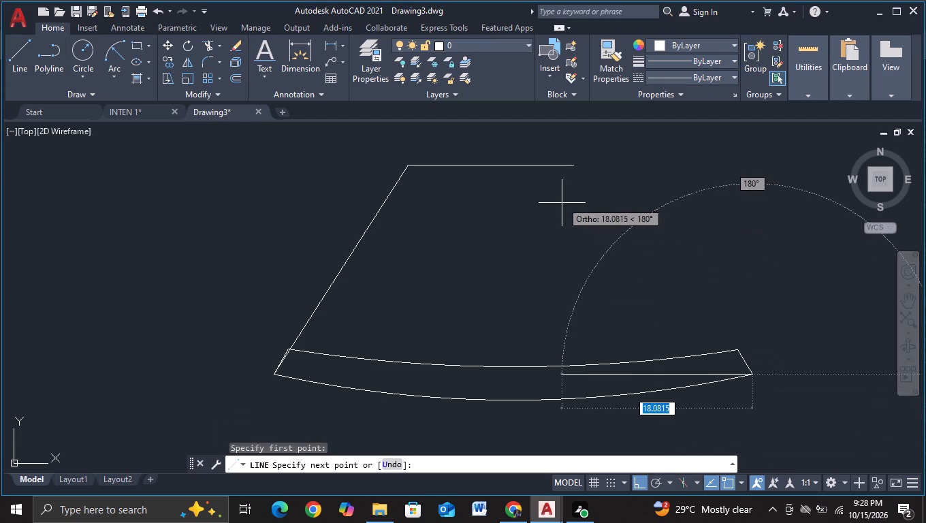
click(571, 167)
key(Escape)
Trim the old short side segments and the upper arc's overhanging ends outside the new slanted lines at both lower corners.
scroll(545, 287, down, 1)
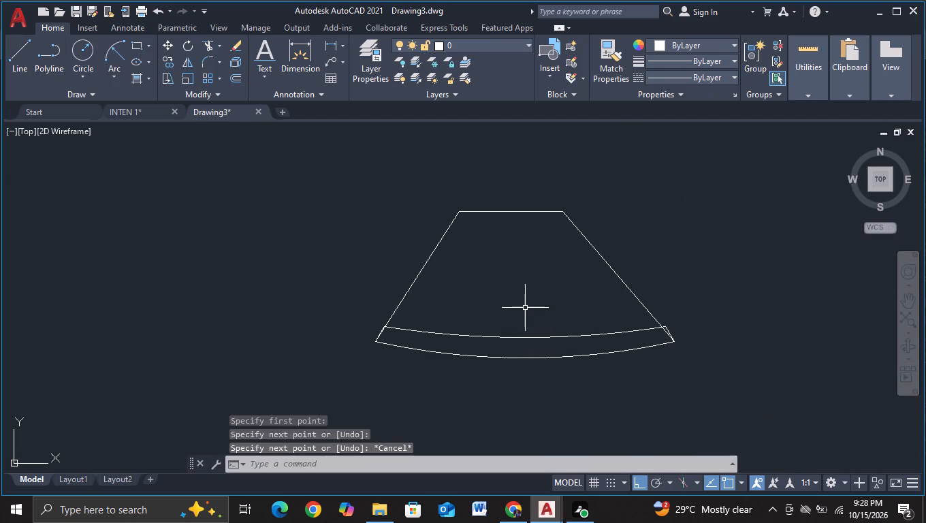
scroll(526, 302, down, 1)
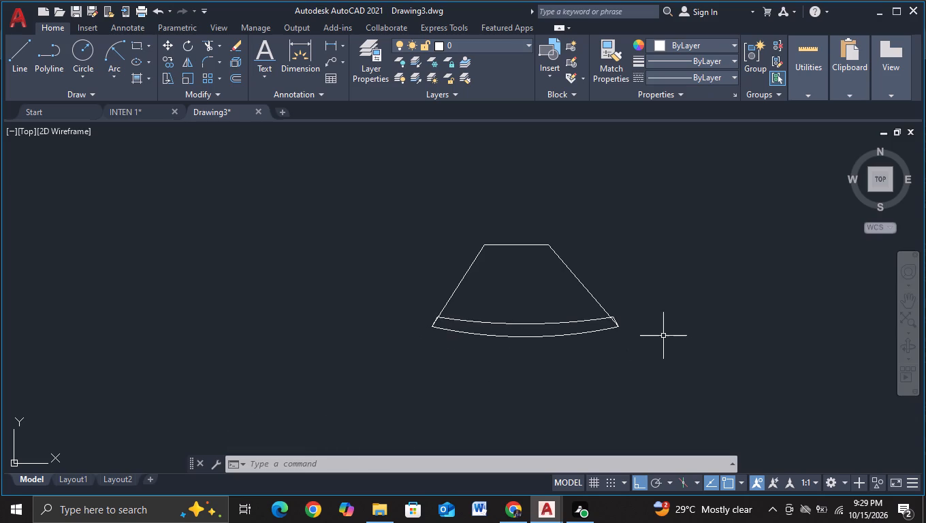
scroll(667, 336, up, 2)
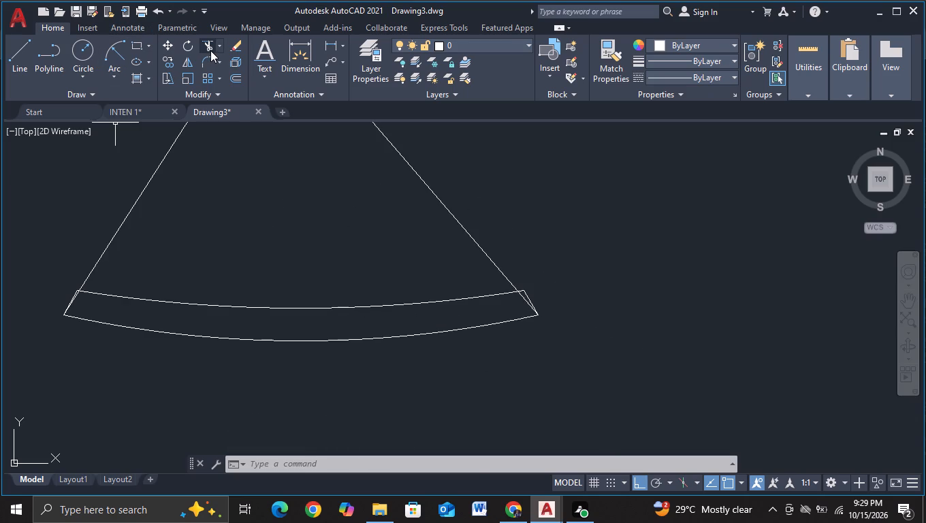
click(210, 48)
scroll(72, 387, up, 2)
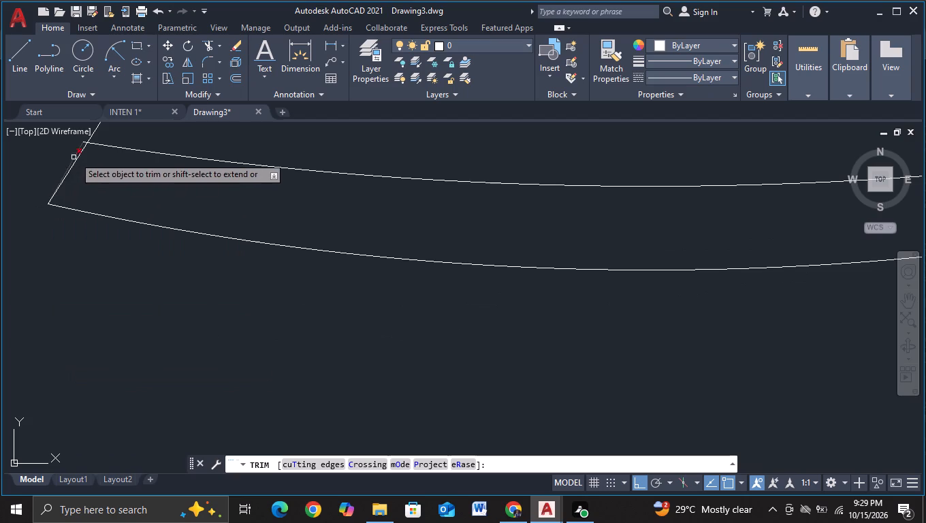
click(77, 152)
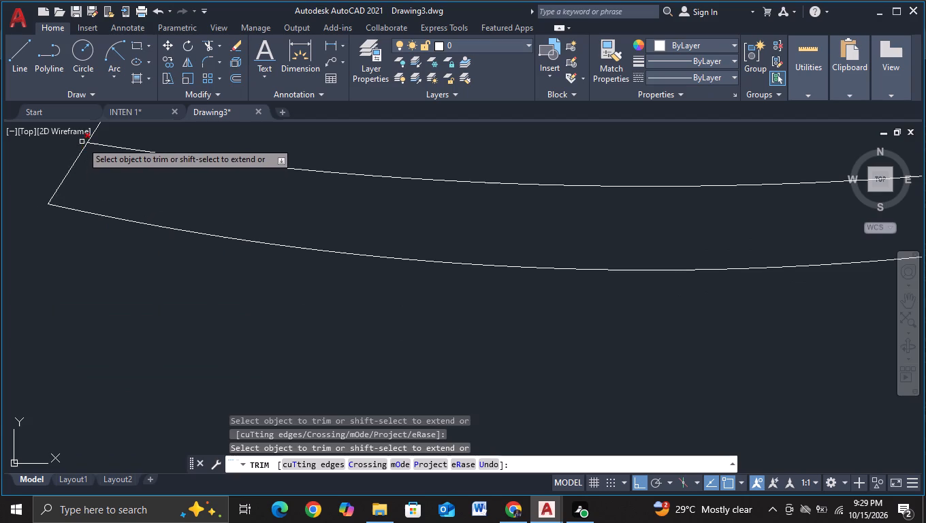
click(82, 142)
scroll(176, 249, down, 2)
middle_drag(290, 348, 0, 373)
scroll(312, 263, up, 2)
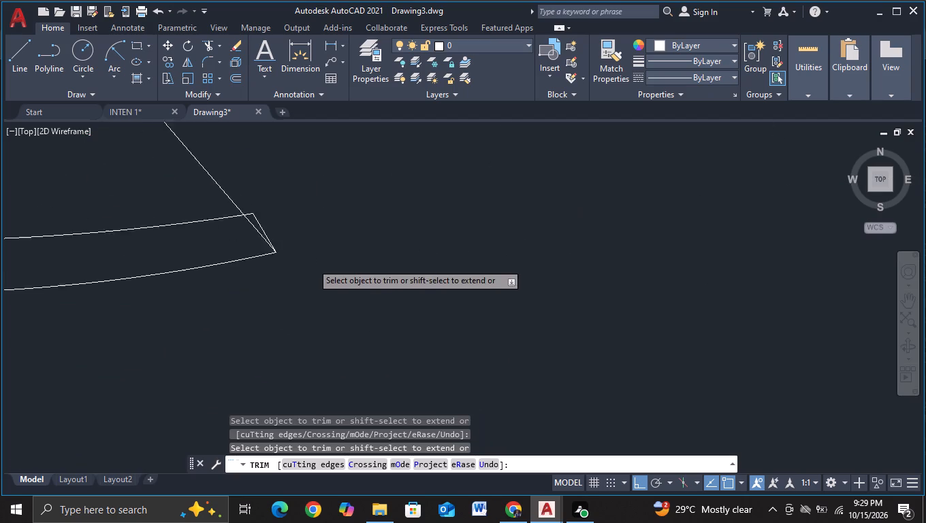
drag(208, 174, 219, 192)
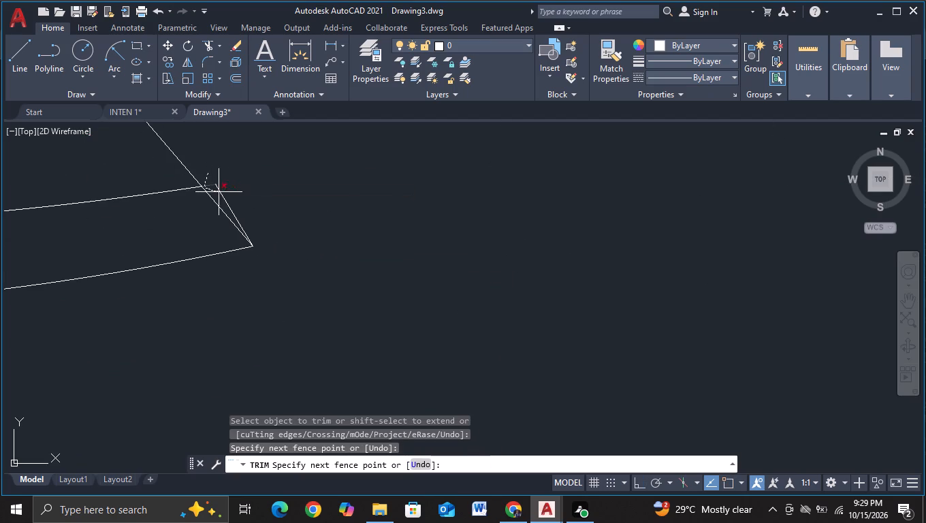
drag(219, 192, 230, 192)
scroll(242, 211, down, 2)
middle_drag(236, 308, 577, 317)
scroll(327, 304, down, 2)
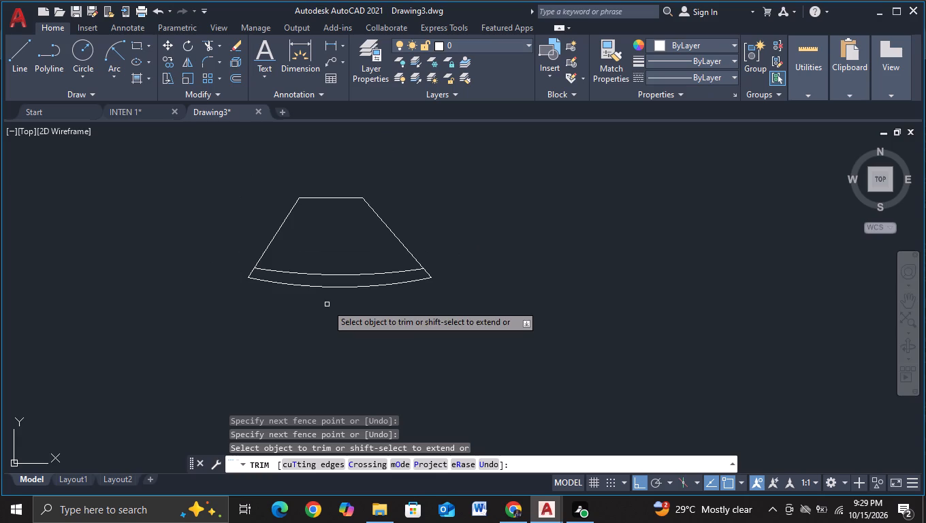
middle_drag(327, 304, 398, 326)
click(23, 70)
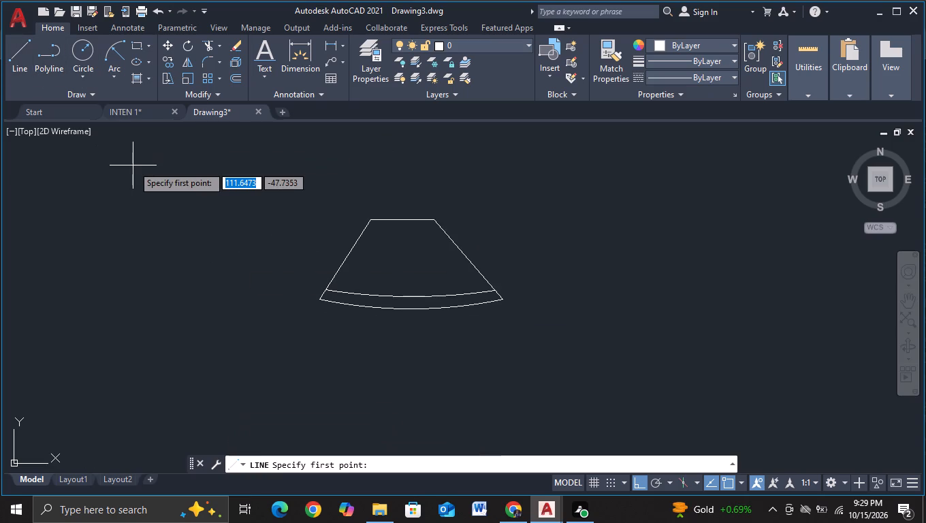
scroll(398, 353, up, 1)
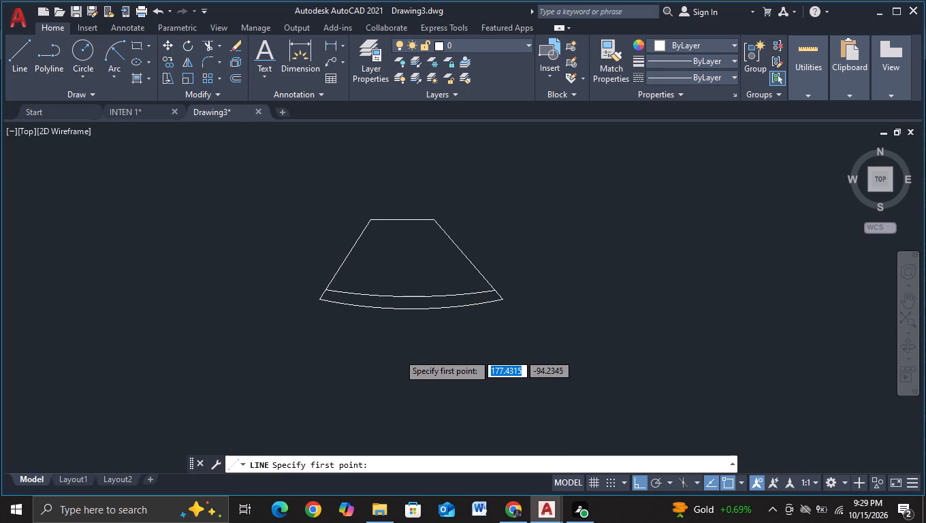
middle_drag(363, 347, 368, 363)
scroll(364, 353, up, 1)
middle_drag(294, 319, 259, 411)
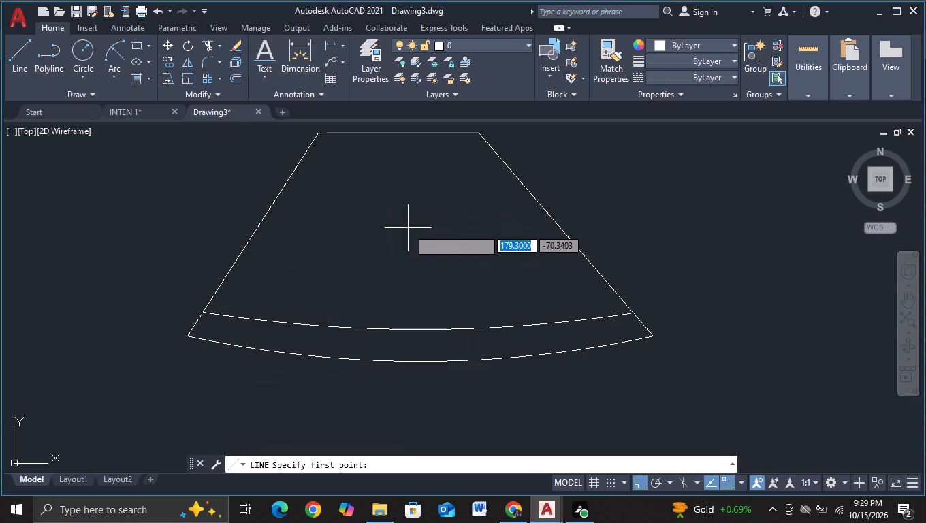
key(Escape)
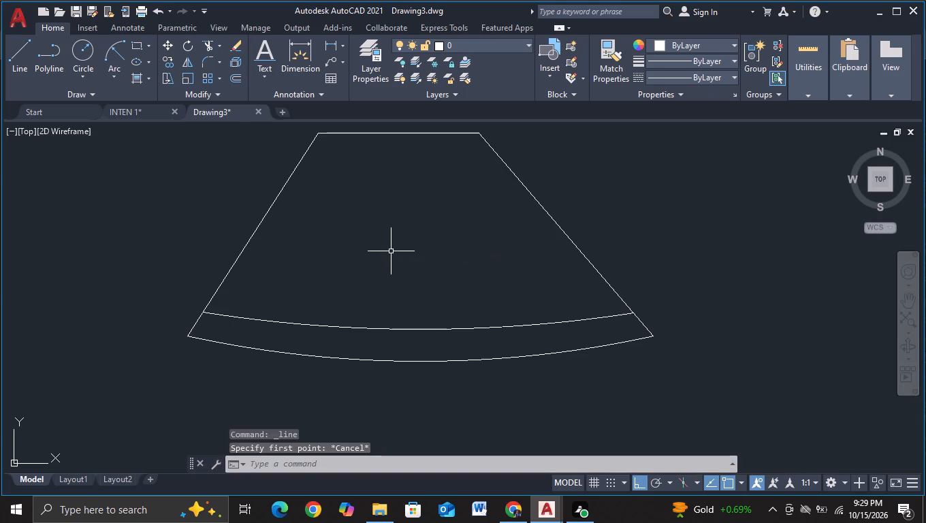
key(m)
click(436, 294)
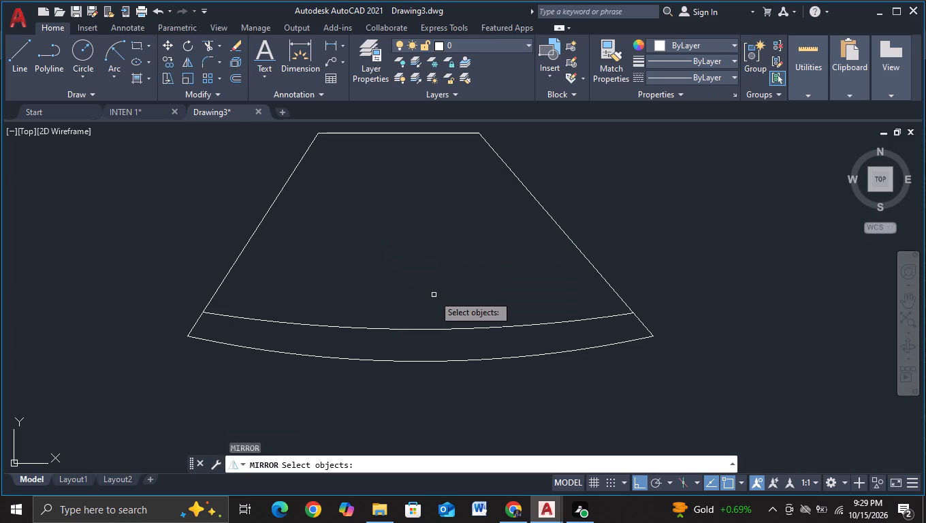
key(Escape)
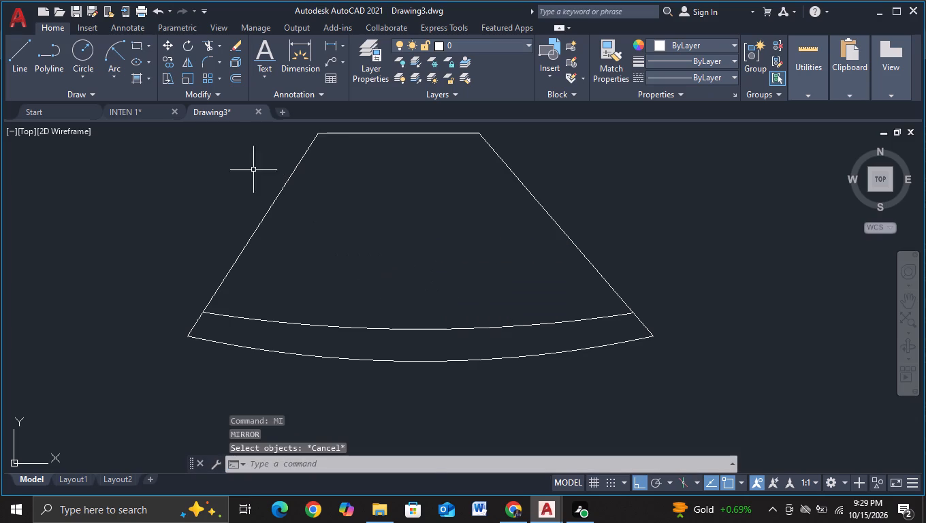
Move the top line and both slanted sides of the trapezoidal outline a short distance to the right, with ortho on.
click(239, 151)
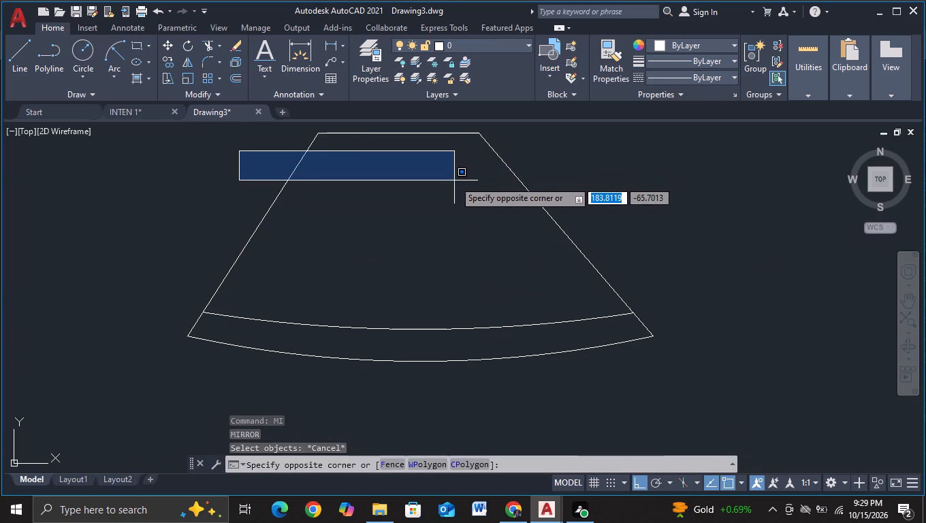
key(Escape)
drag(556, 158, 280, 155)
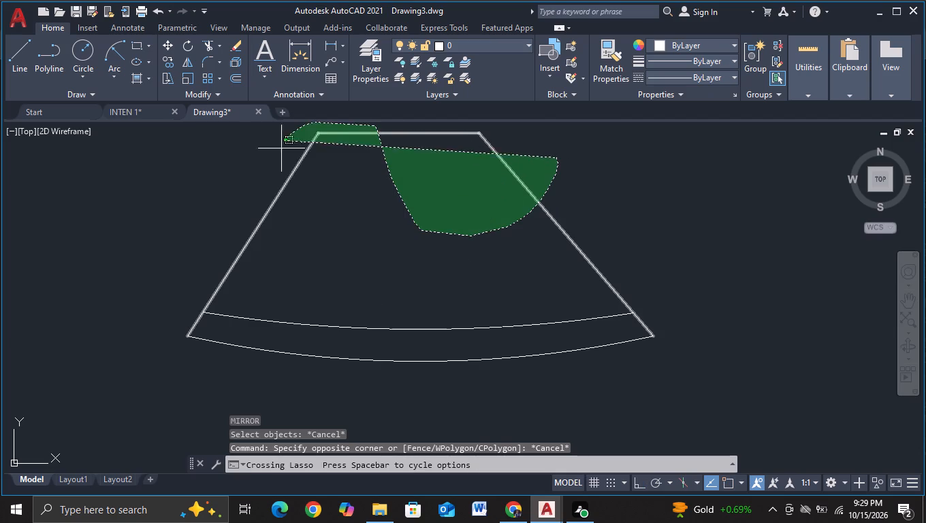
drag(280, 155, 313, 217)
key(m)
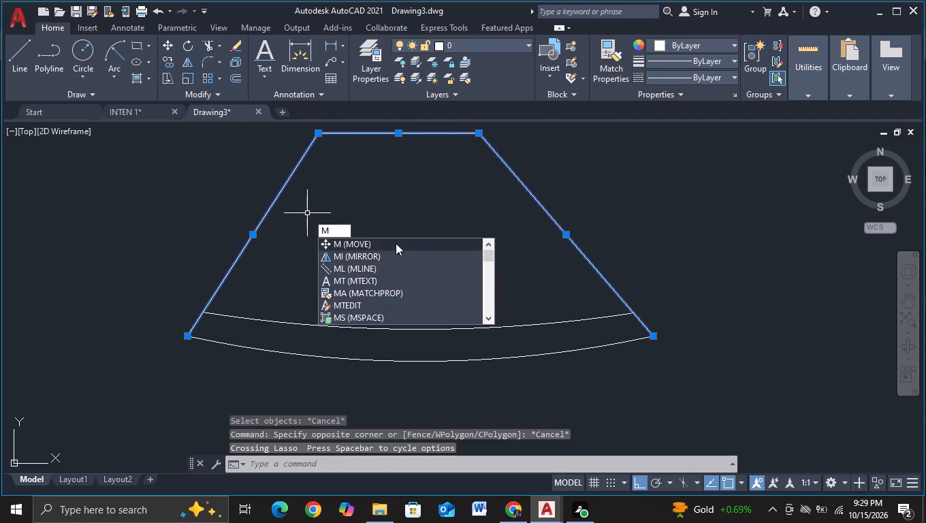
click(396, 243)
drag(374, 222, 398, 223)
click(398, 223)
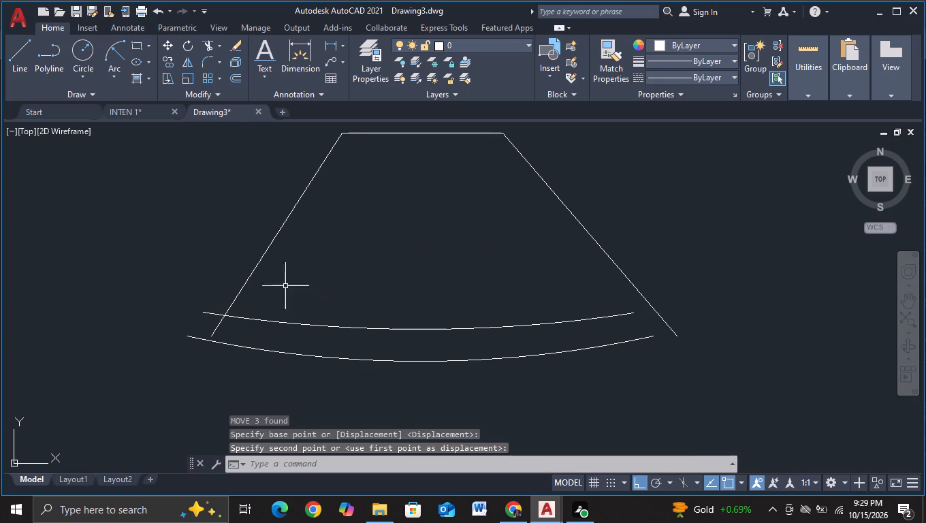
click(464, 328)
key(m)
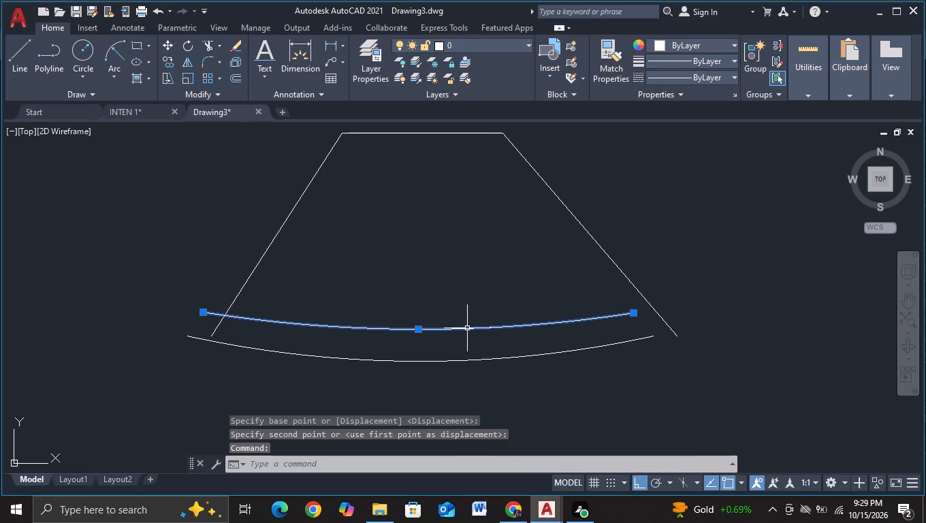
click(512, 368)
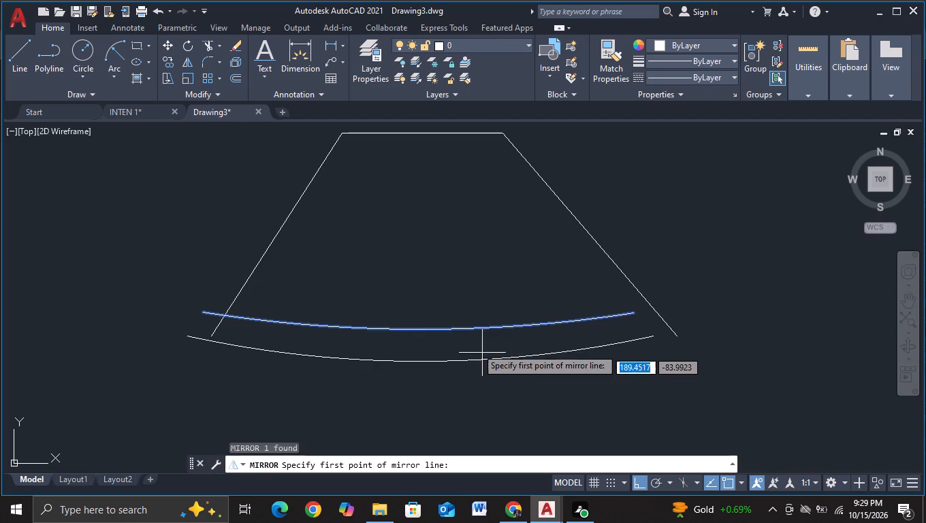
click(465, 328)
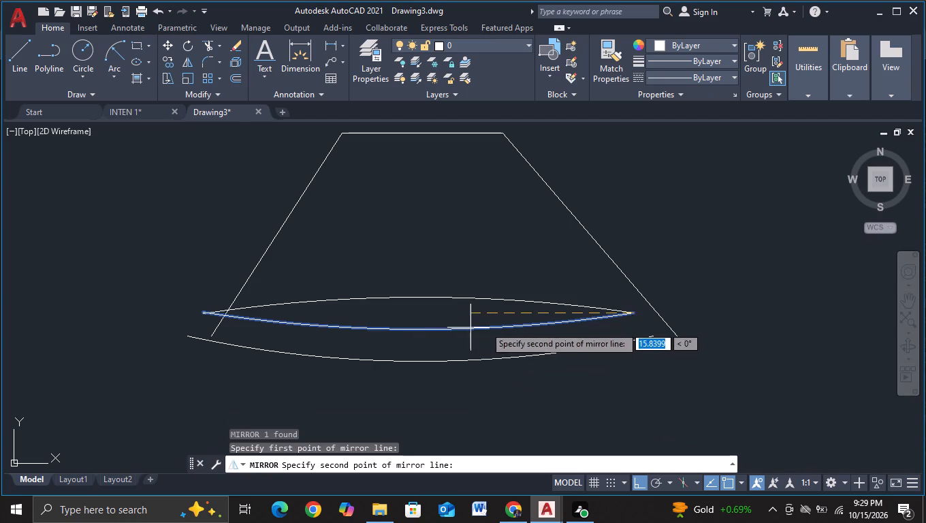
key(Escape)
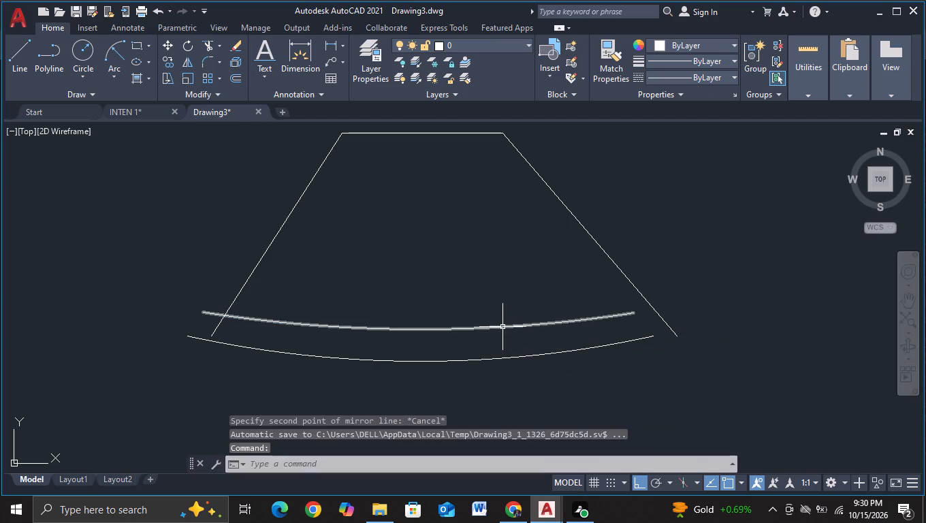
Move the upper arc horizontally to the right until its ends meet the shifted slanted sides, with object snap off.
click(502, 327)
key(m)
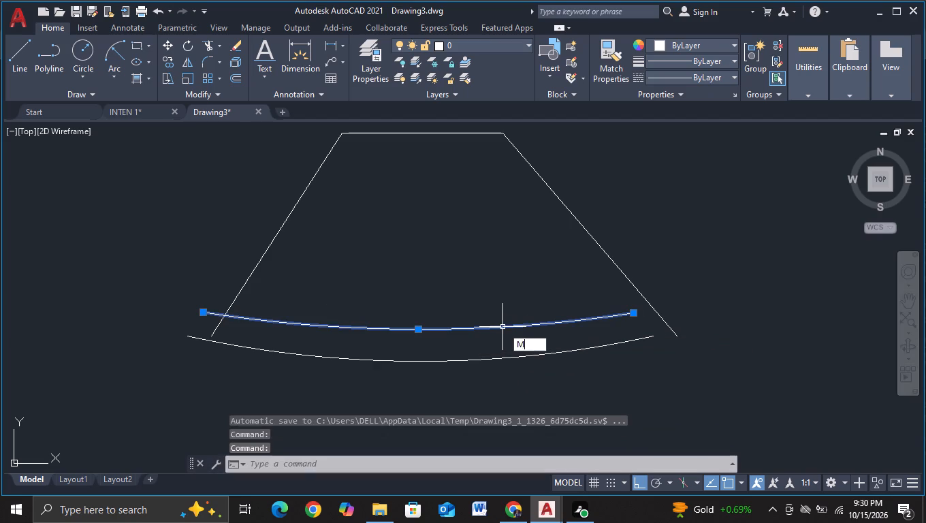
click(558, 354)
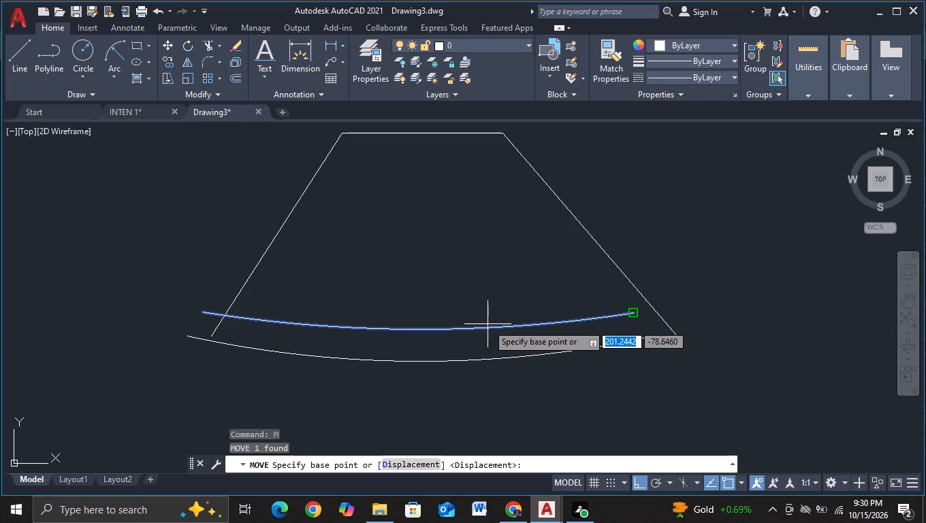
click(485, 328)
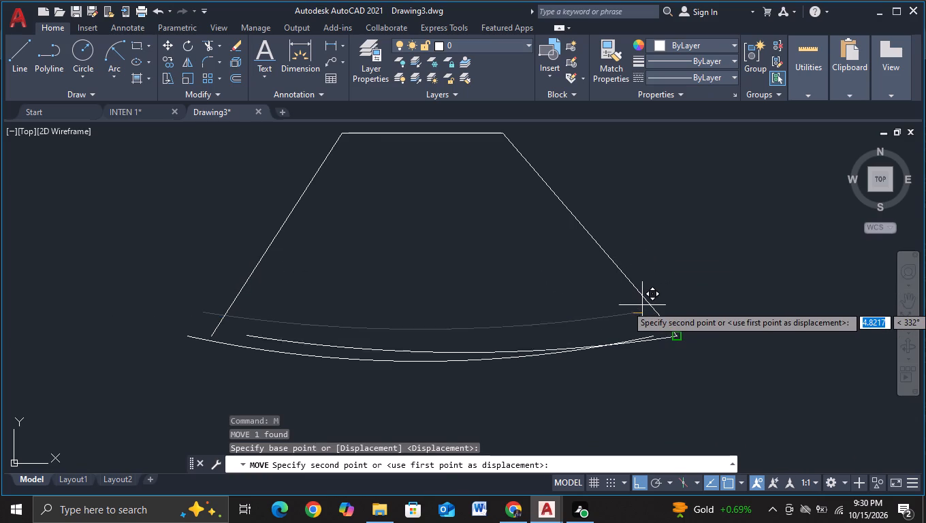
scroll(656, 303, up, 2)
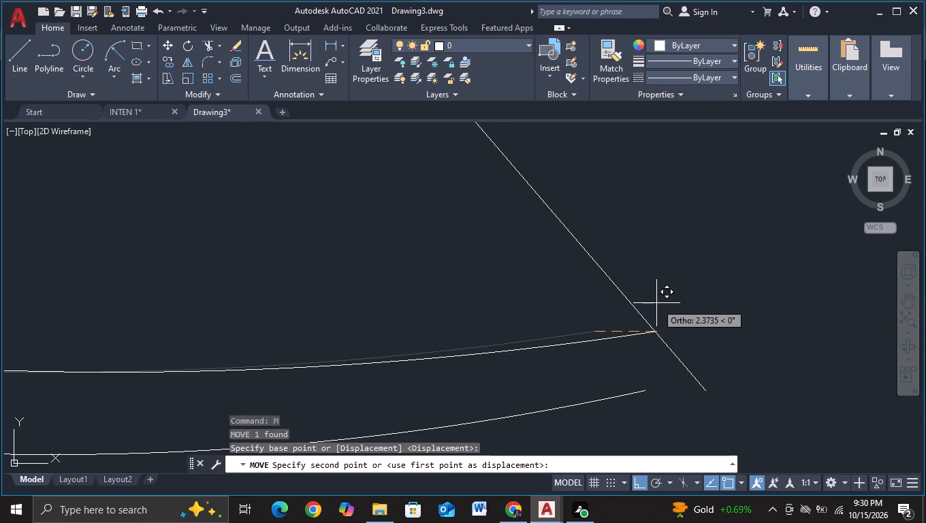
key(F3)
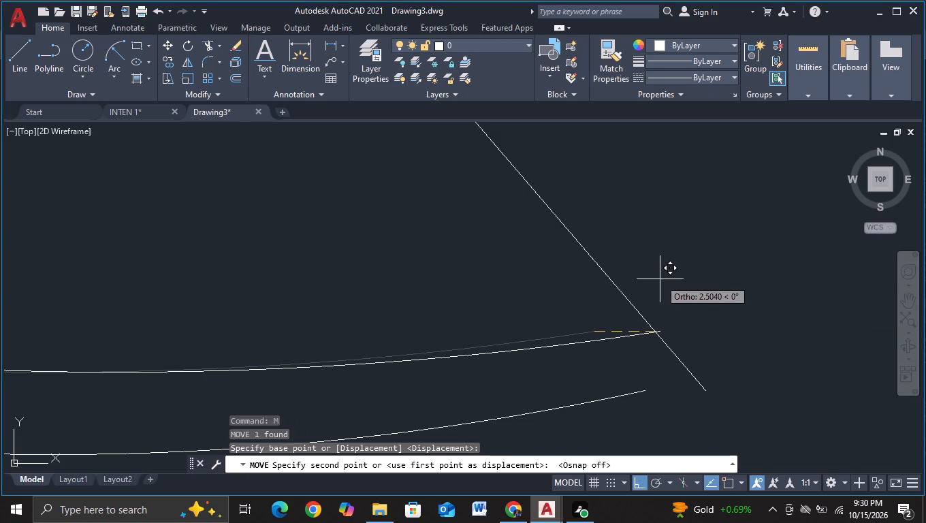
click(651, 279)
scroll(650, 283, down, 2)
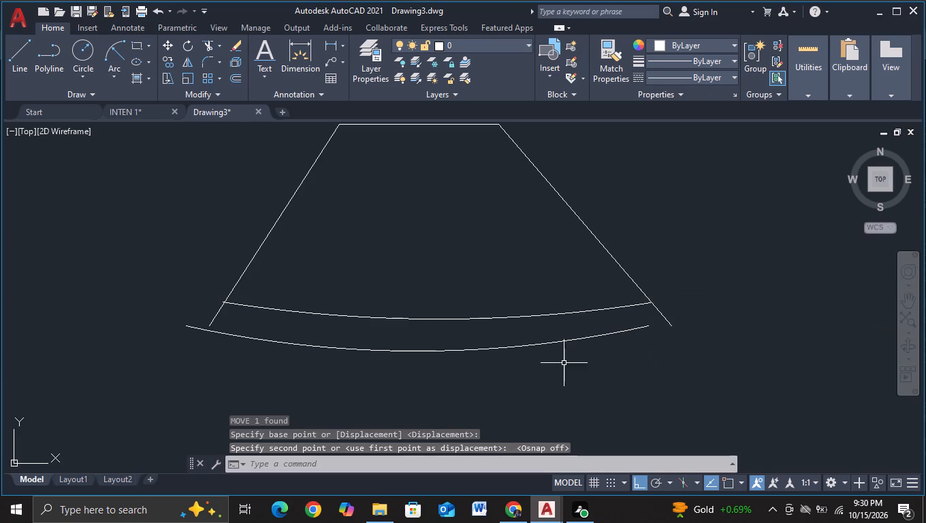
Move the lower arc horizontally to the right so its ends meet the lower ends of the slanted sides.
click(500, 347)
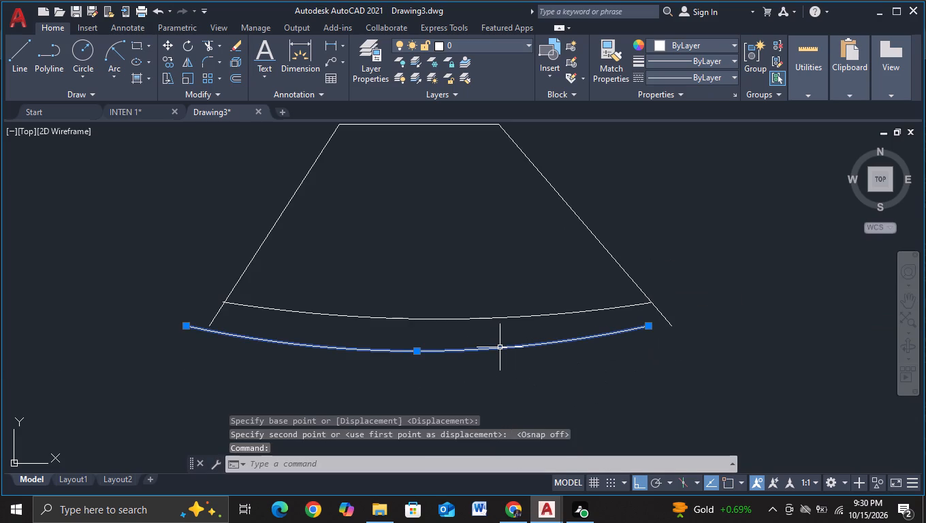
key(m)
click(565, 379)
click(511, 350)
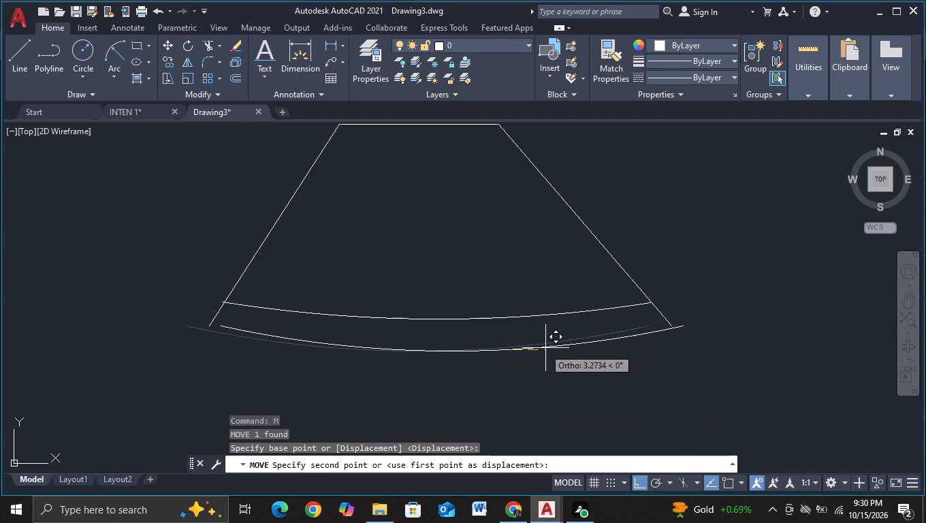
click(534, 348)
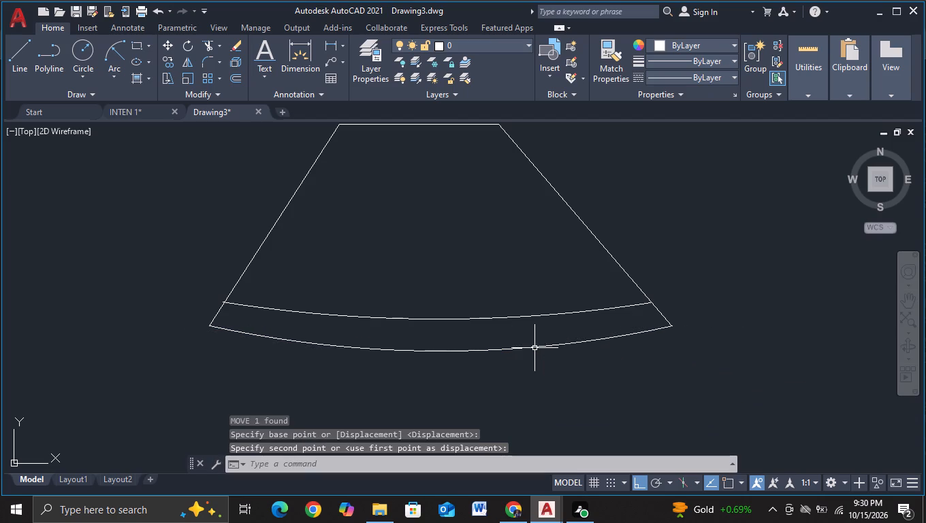
Remove the entire trapezoidal outline, including both arcs, with the Trim command.
scroll(537, 347, down, 2)
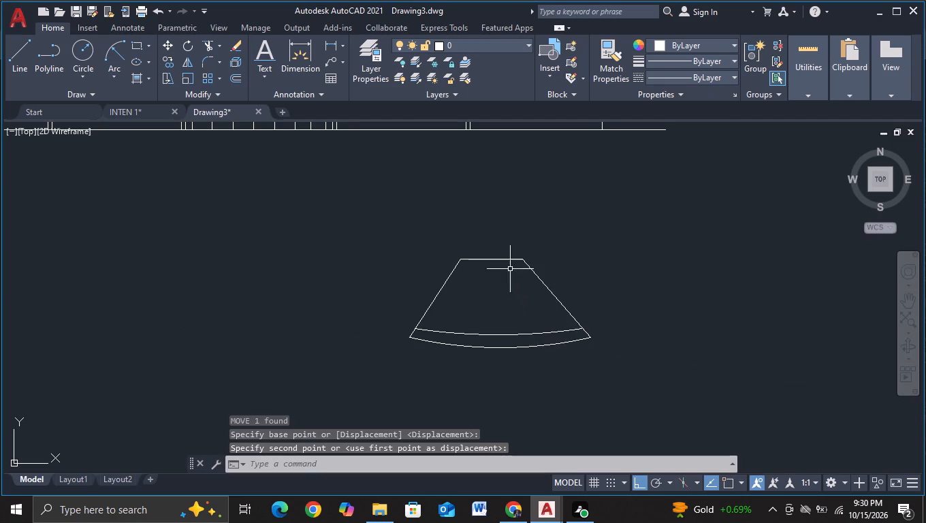
key(Escape)
click(206, 46)
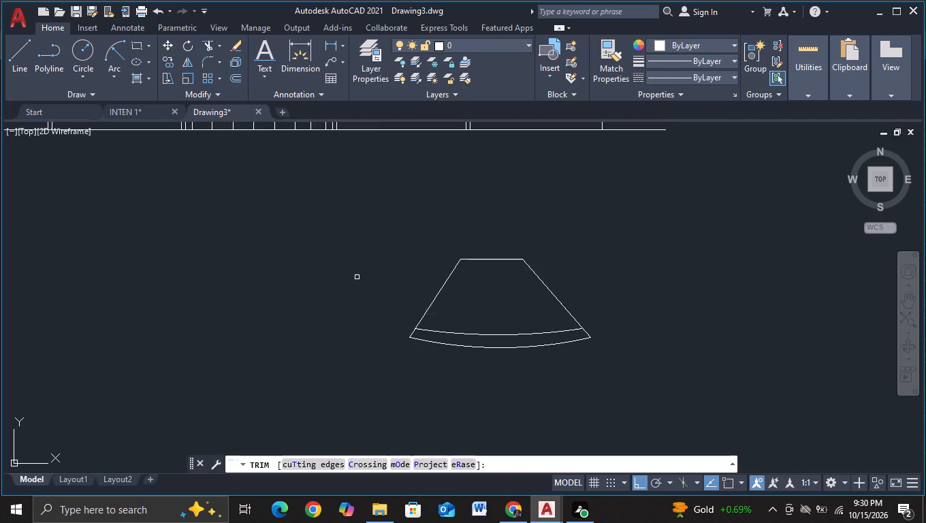
drag(417, 298, 481, 247)
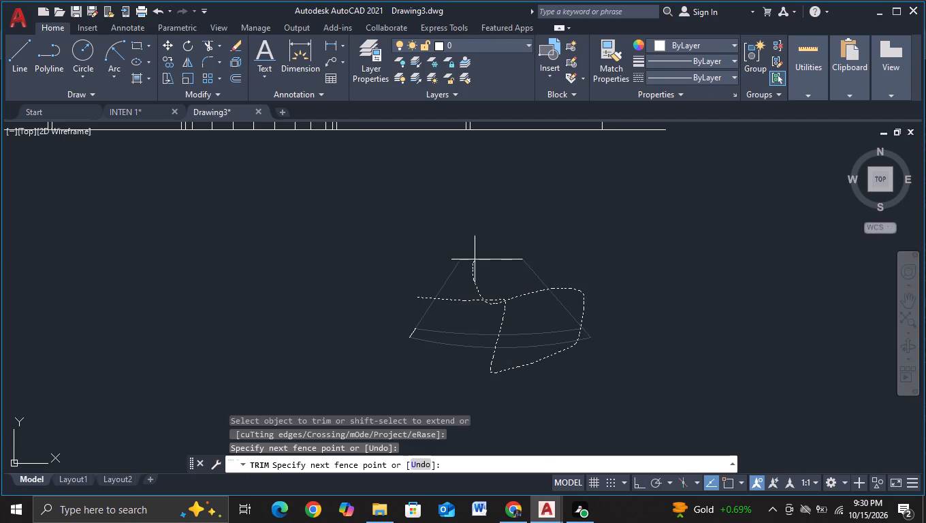
drag(481, 247, 407, 326)
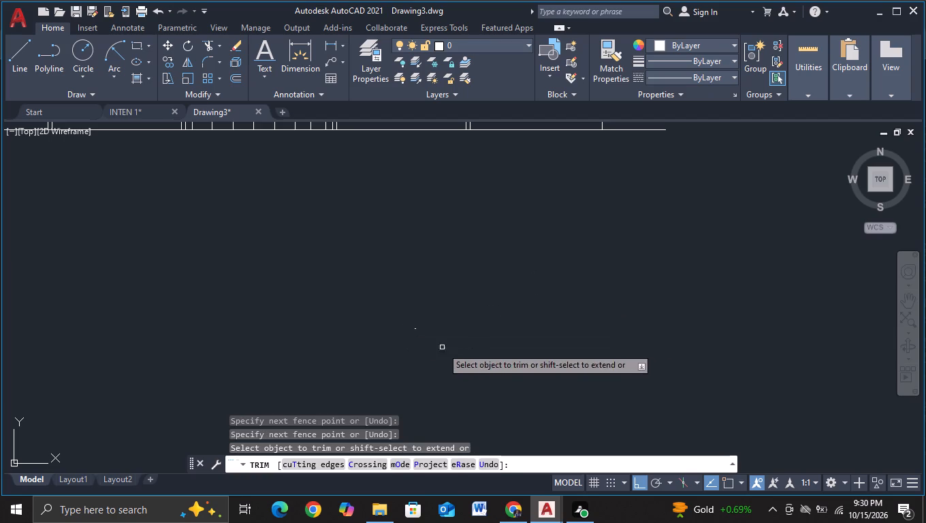
scroll(419, 333, up, 2)
click(404, 322)
key(Escape)
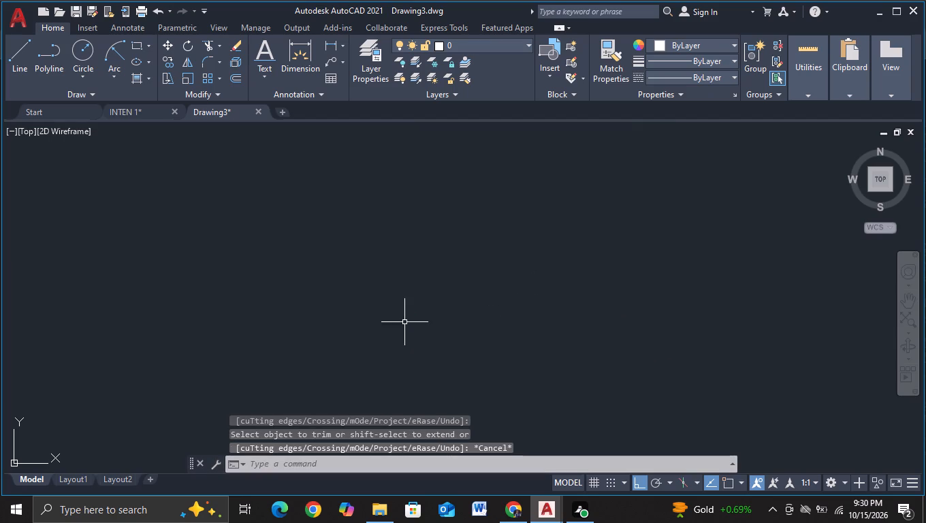
Draw a horizontal line about 137 units long in the empty area below the building's ground line.
click(12, 72)
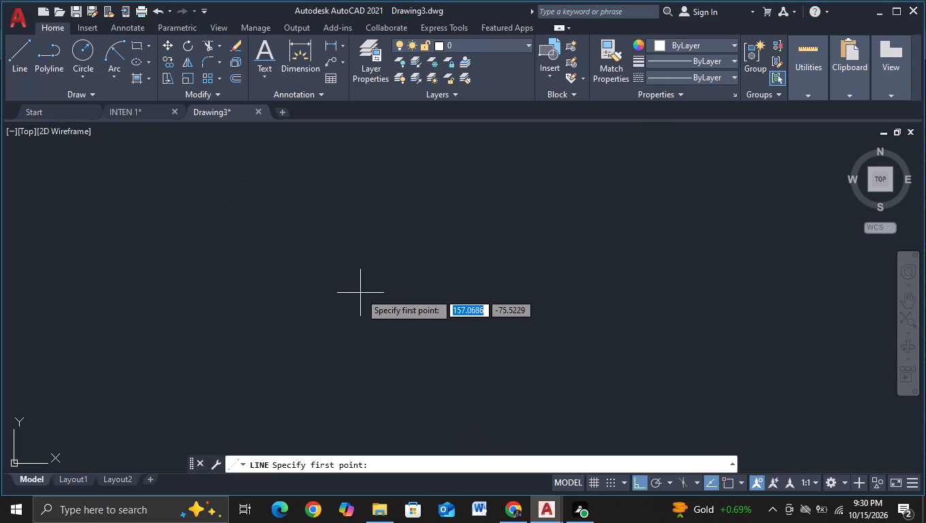
scroll(367, 345, down, 3)
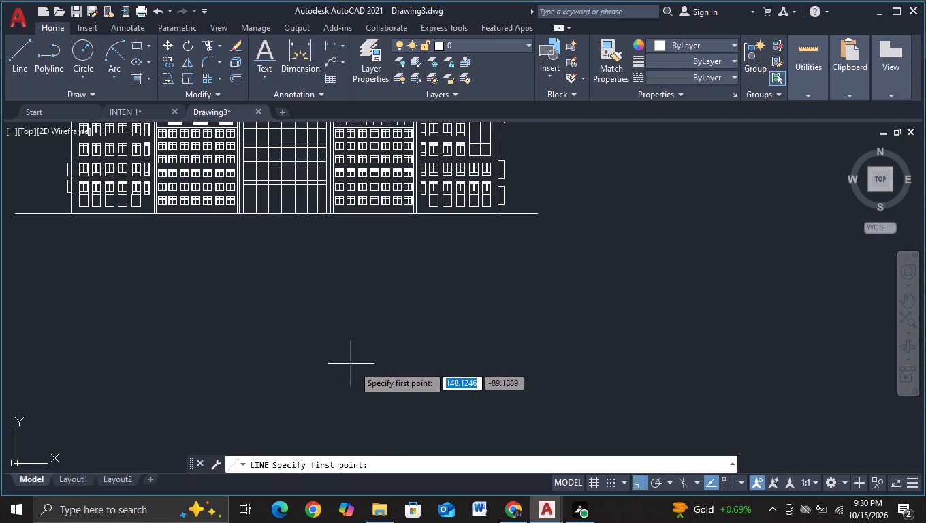
middle_drag(370, 362, 462, 308)
drag(396, 332, 407, 336)
click(736, 334)
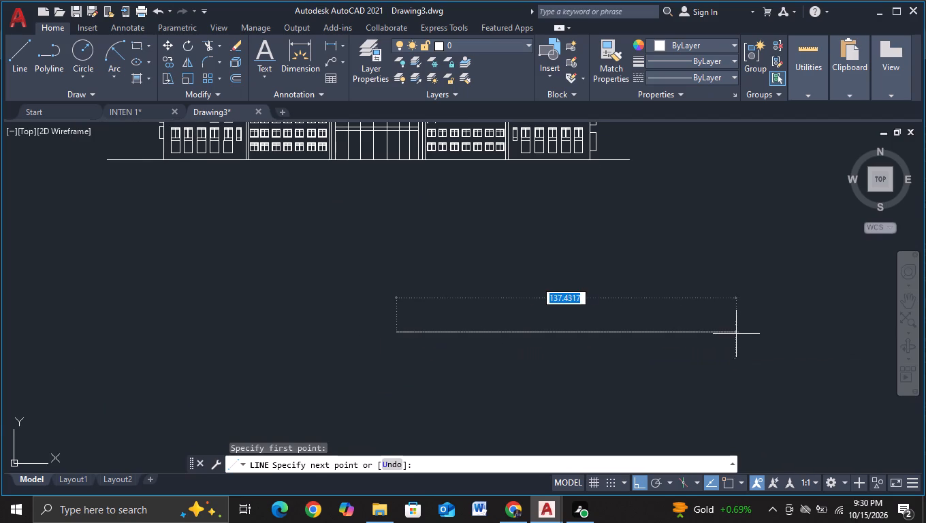
key(Escape)
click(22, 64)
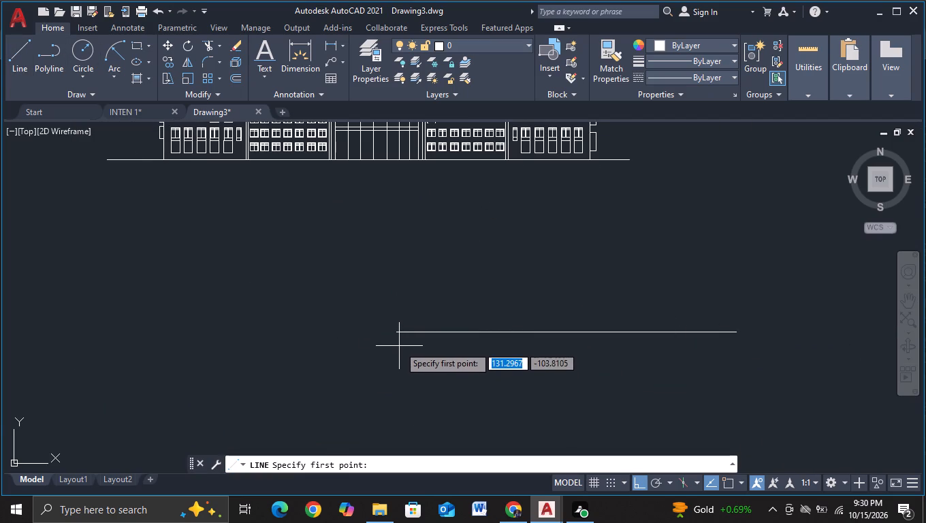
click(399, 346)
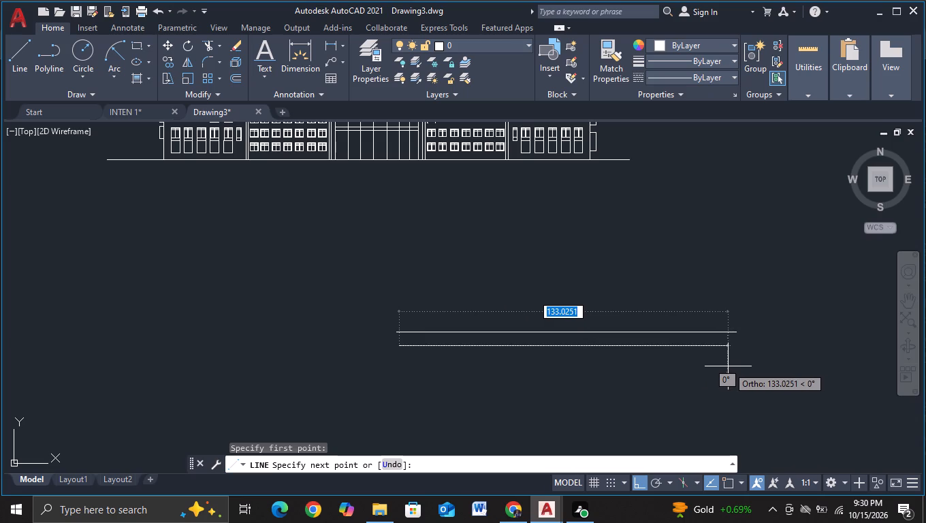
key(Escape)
Close a thin rectangle under the horizontal line with two short vertical ends and a parallel lower line about 137 units long, with object snap on.
click(20, 56)
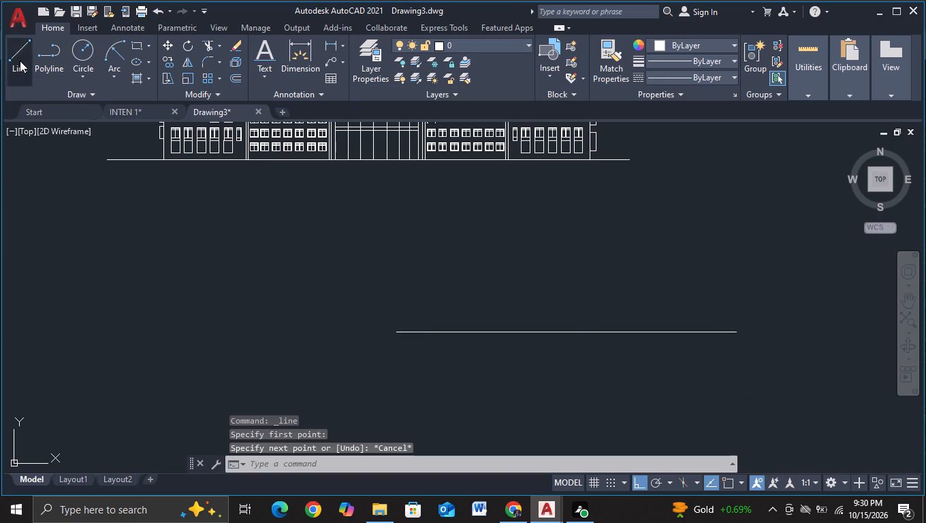
key(F3)
click(396, 333)
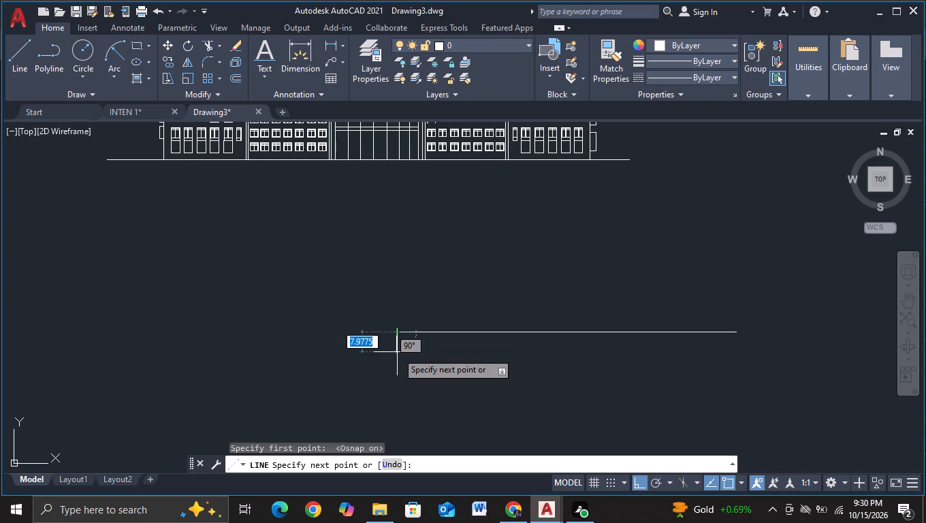
click(397, 348)
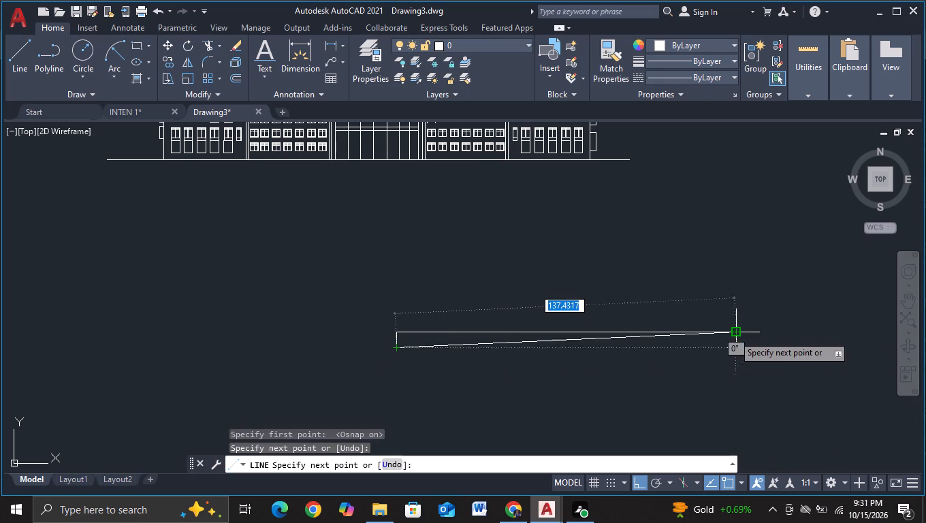
click(736, 349)
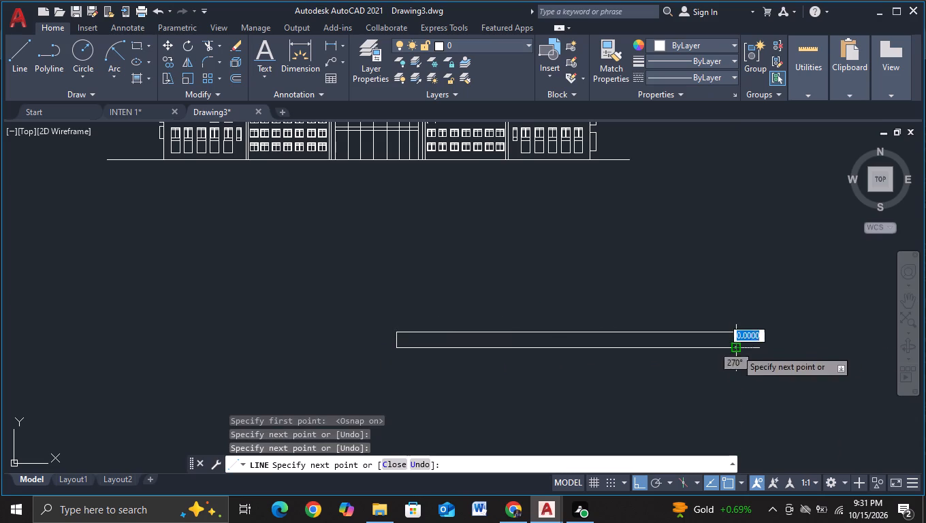
click(737, 337)
key(Escape)
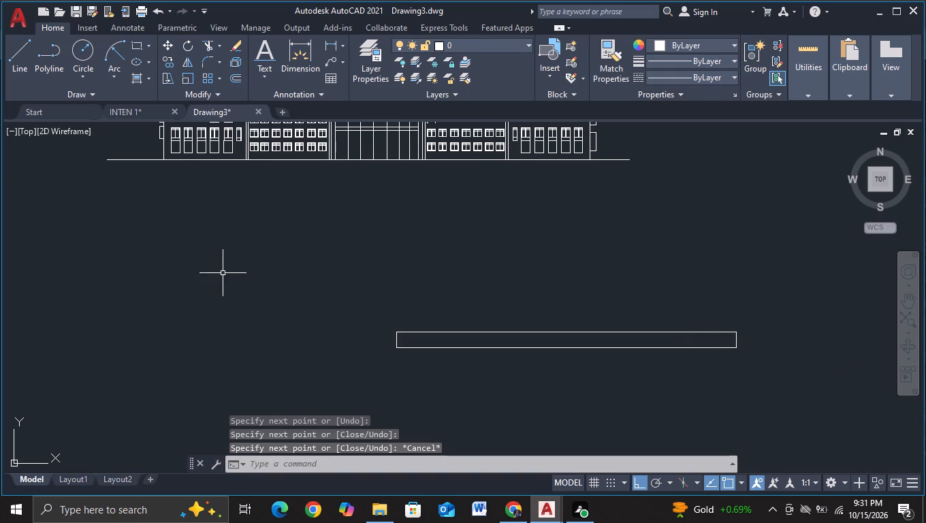
Trim away both short vertical ends of the thin rectangle below the ground line, leaving the two long parallel lines.
click(210, 48)
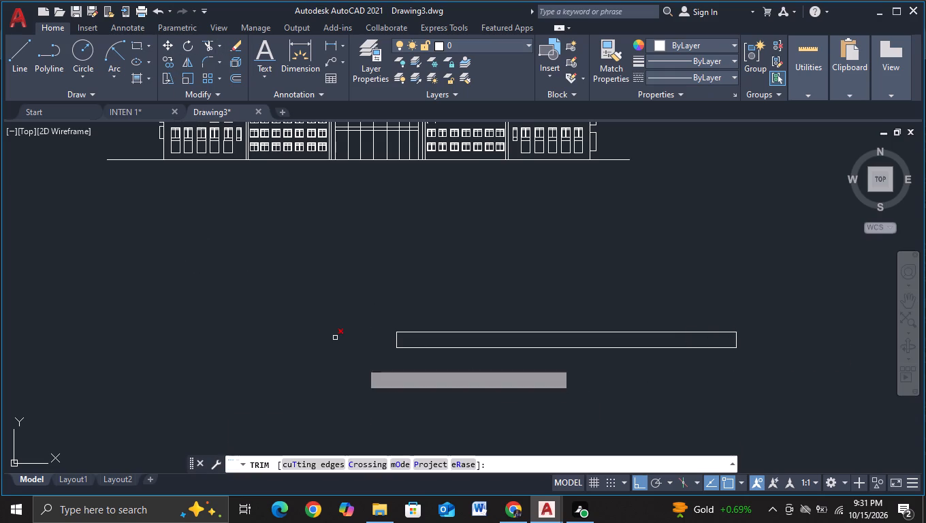
click(397, 340)
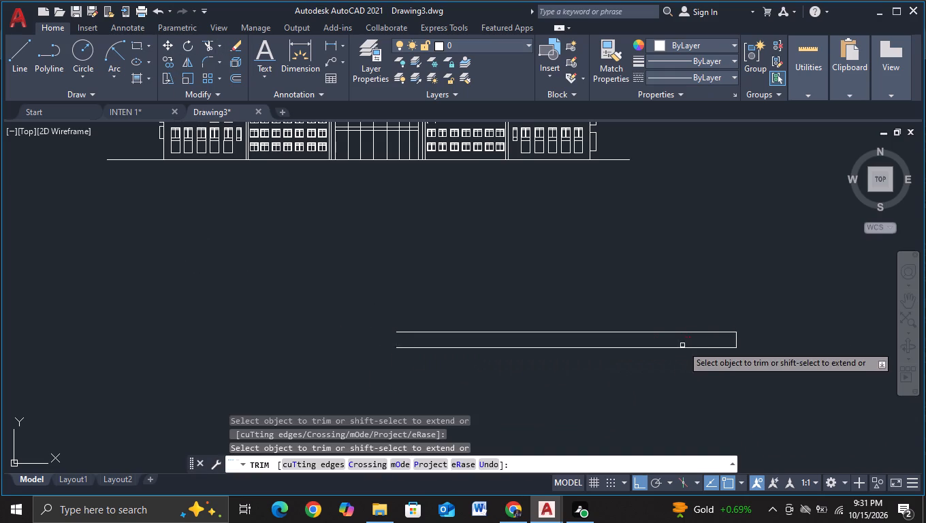
click(736, 343)
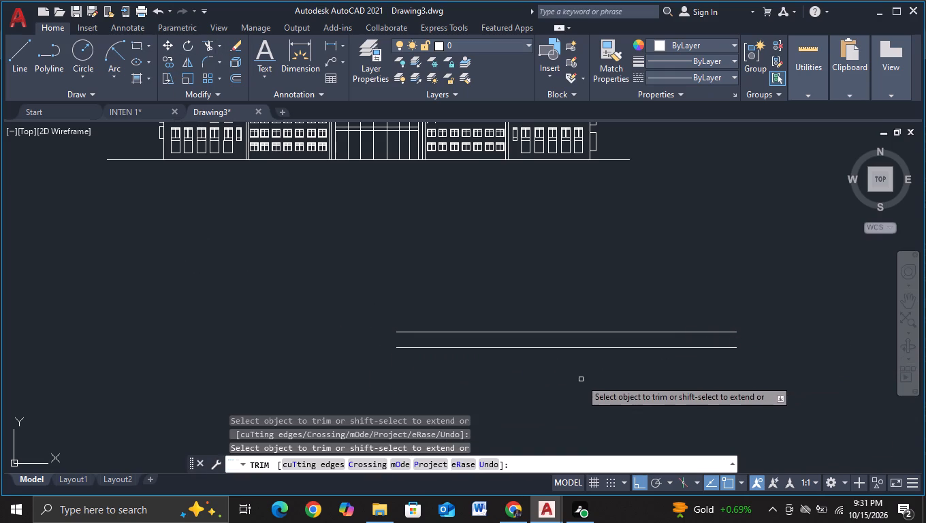
Build a rectangular outline up from the lower parallel line's ends, with sides about 55 units high and a top line about 137 units long.
scroll(563, 386, down, 1)
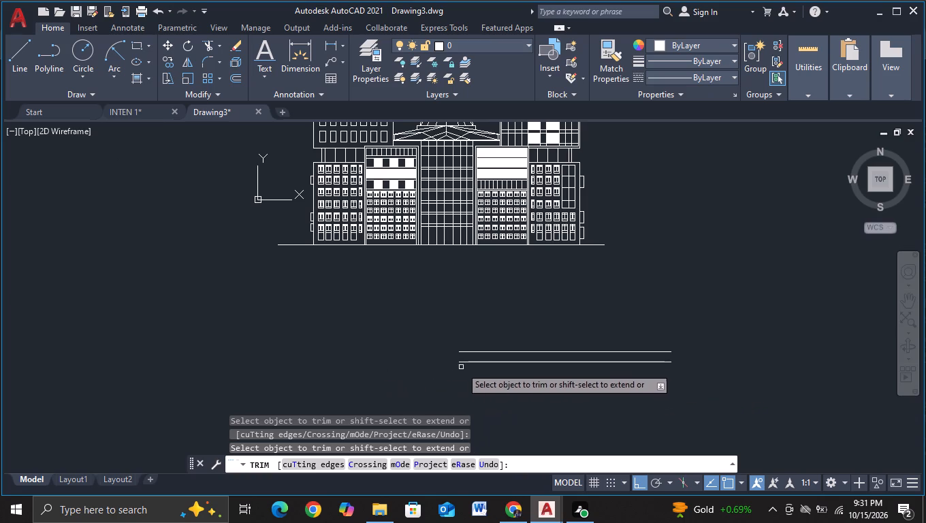
click(22, 58)
scroll(546, 312, up, 1)
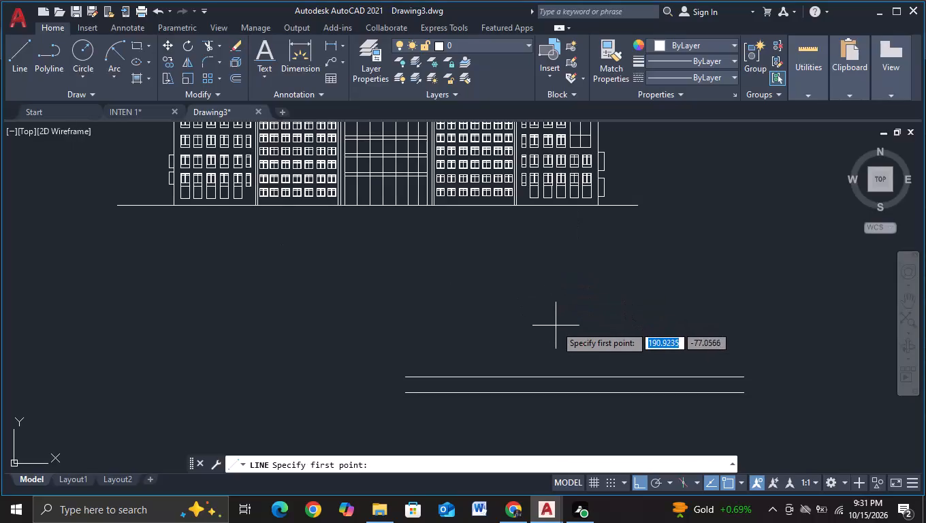
middle_drag(556, 340, 553, 322)
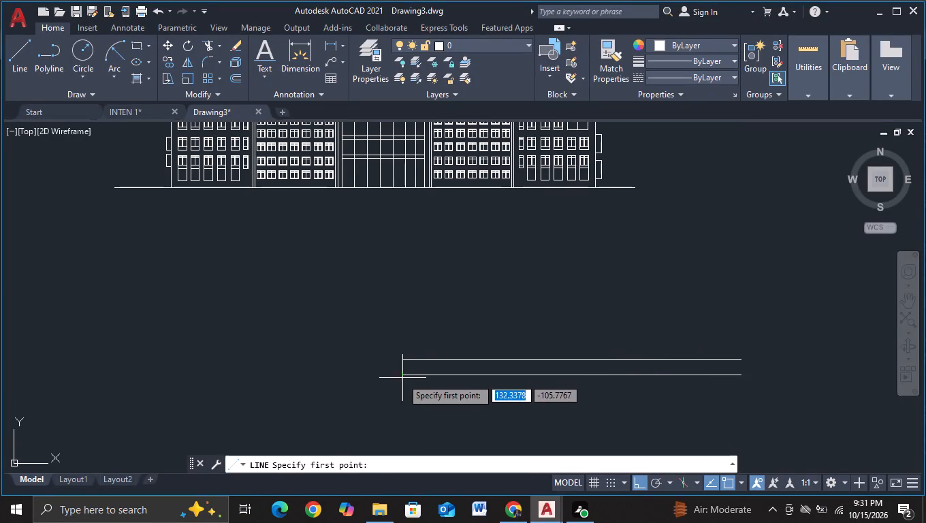
click(402, 378)
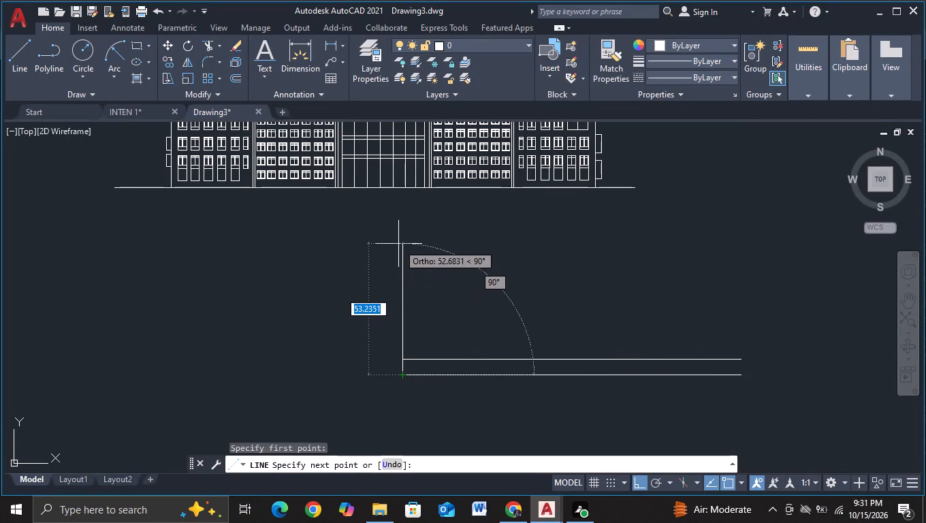
click(400, 238)
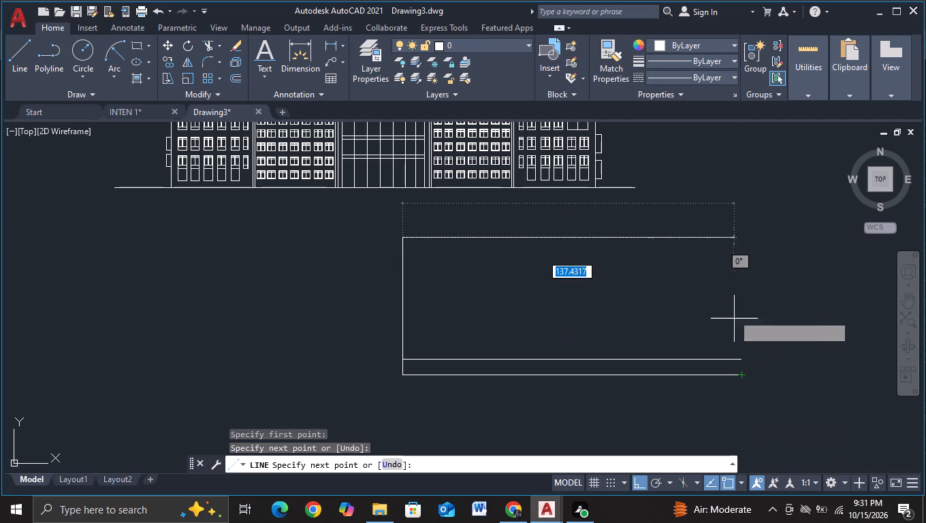
click(741, 237)
key(Escape)
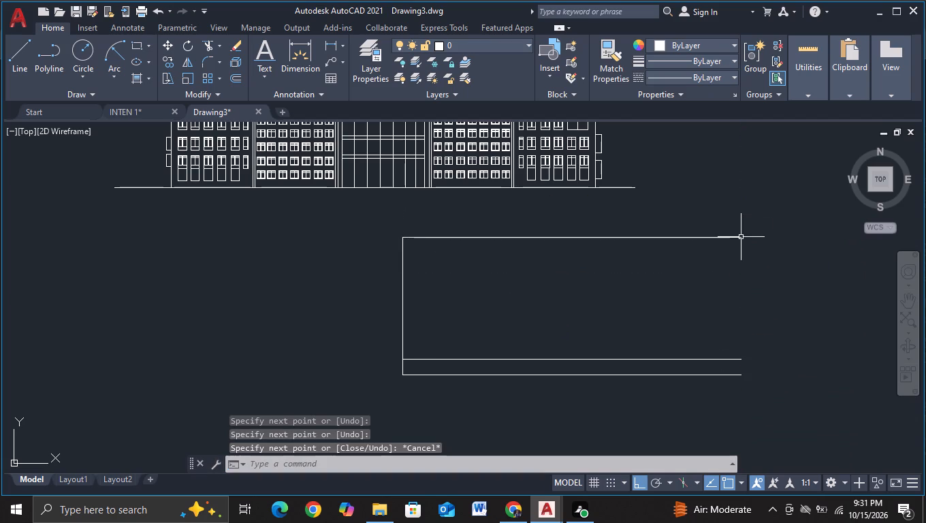
click(23, 60)
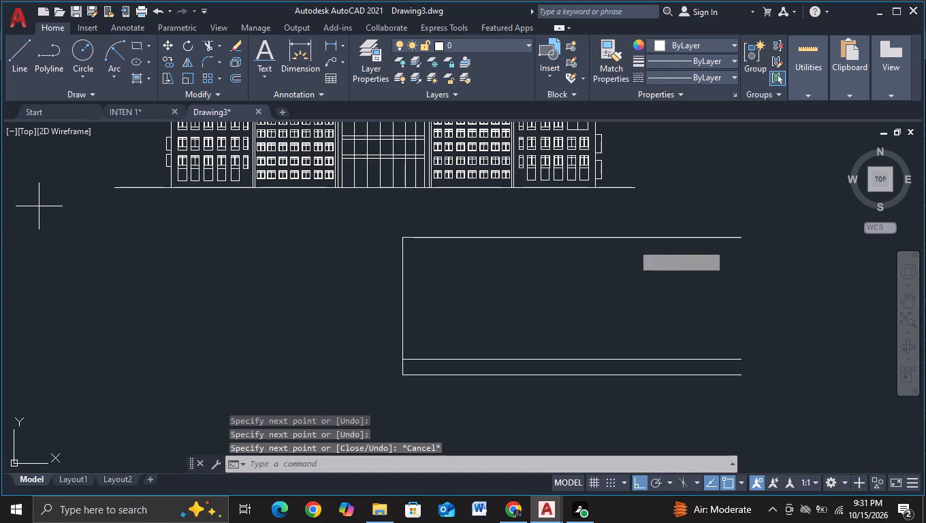
click(744, 236)
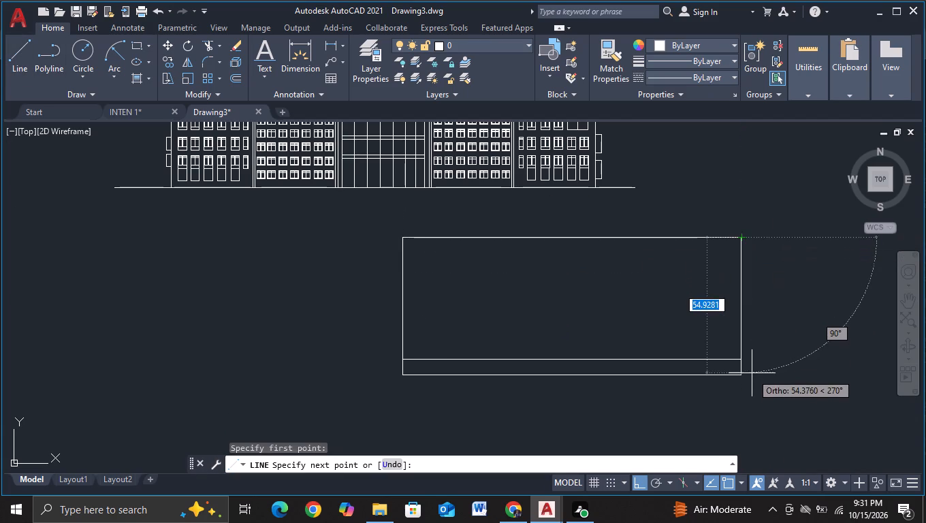
click(744, 378)
key(Escape)
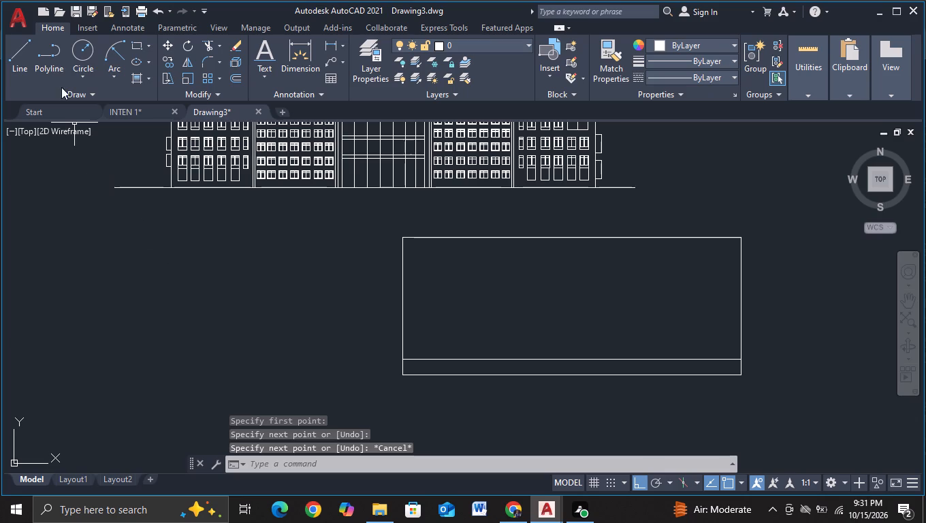
Draw two separate vertical lines crossing the large rectangle's top line, one on each side of its middle section.
click(25, 60)
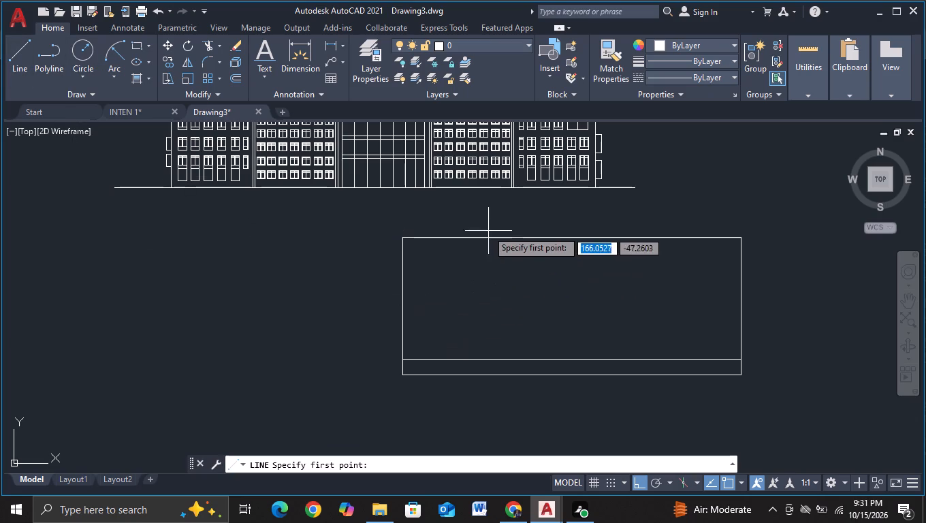
click(494, 208)
click(494, 317)
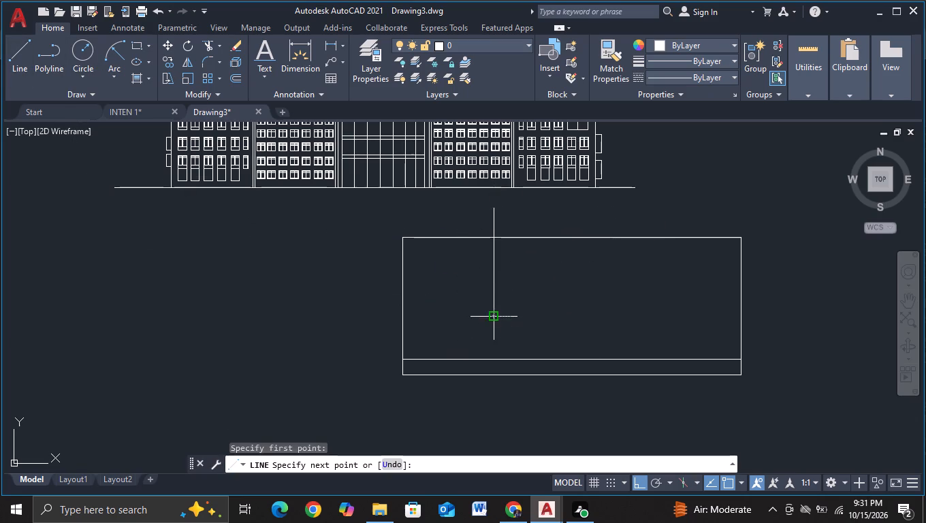
key(Escape)
click(12, 62)
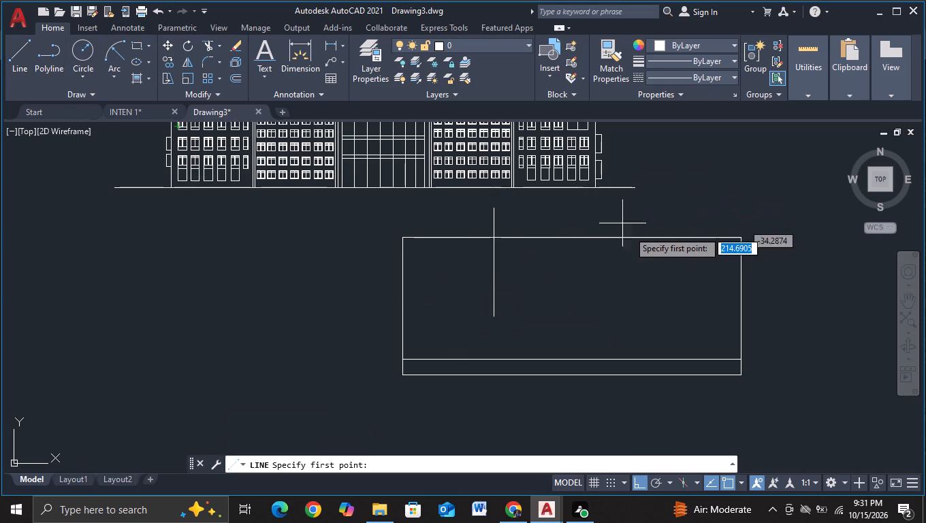
click(637, 209)
click(638, 302)
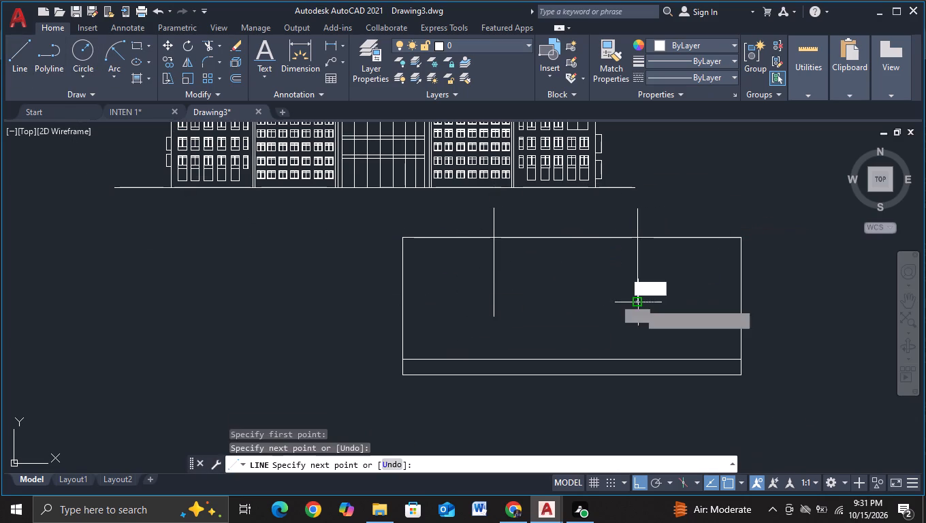
key(Escape)
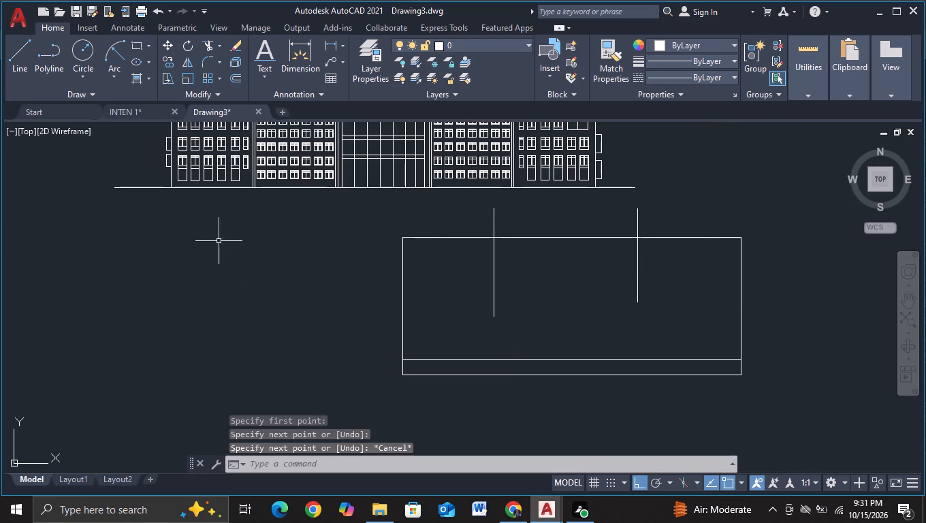
Trim the outline down to the top line's section between the two verticals and the thin rectangle at the bottom.
click(205, 43)
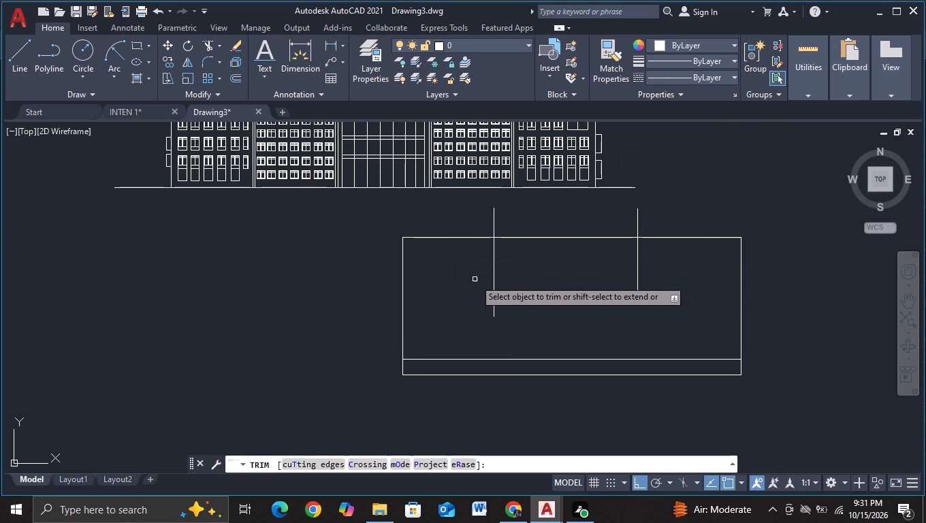
drag(474, 281, 671, 290)
drag(451, 221, 451, 272)
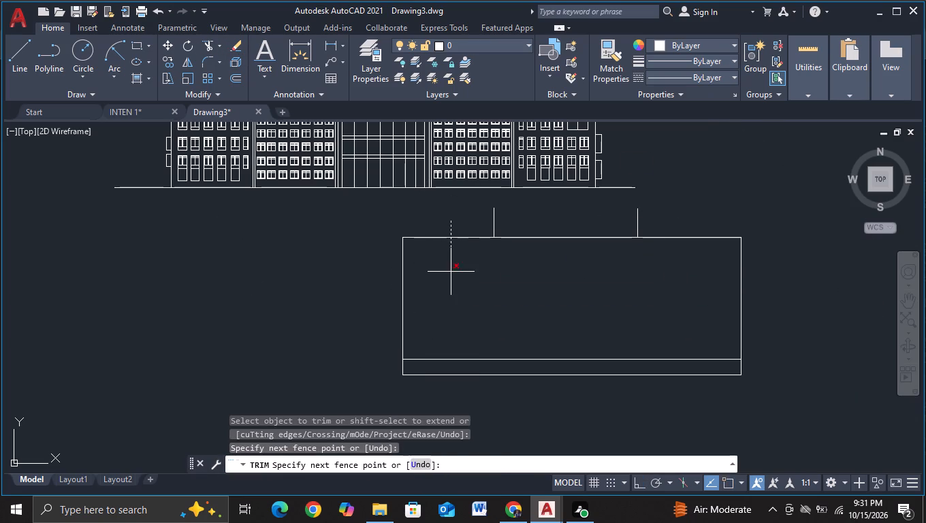
drag(701, 212, 709, 269)
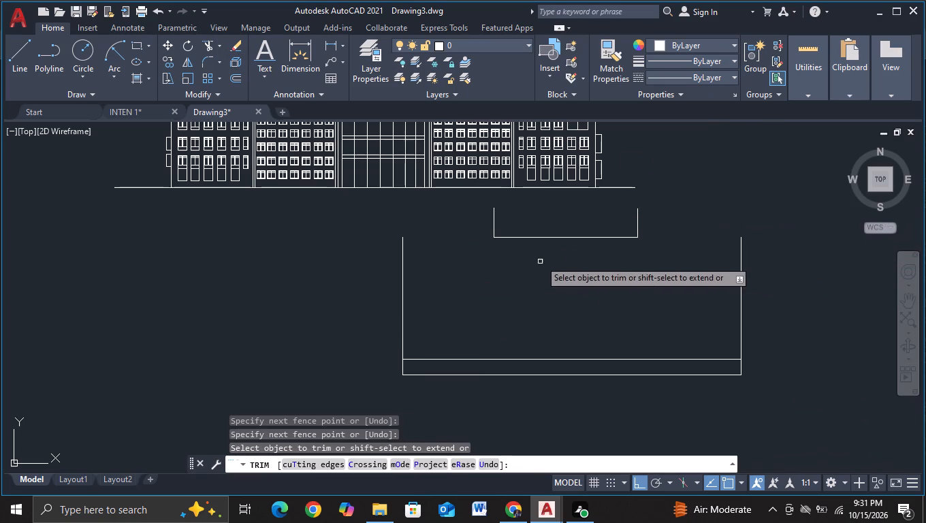
drag(465, 221, 497, 221)
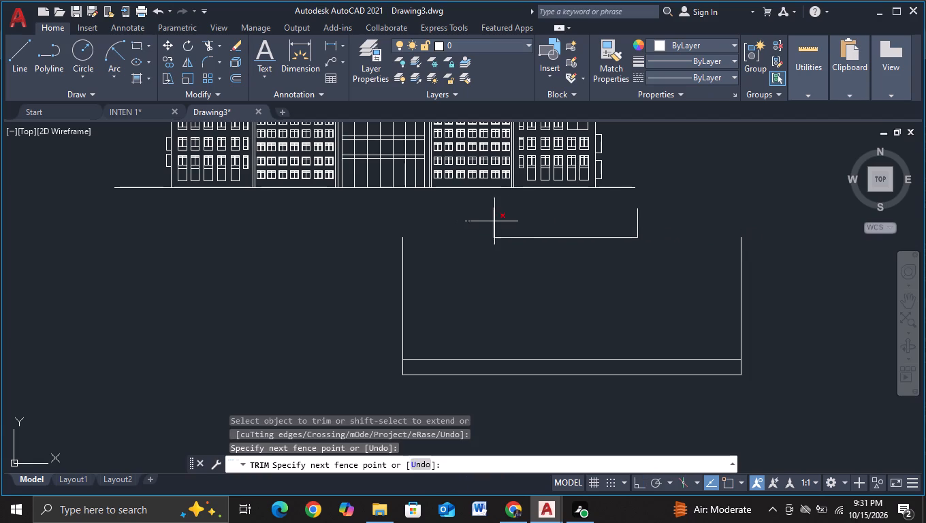
drag(497, 221, 656, 222)
drag(348, 313, 428, 296)
click(752, 285)
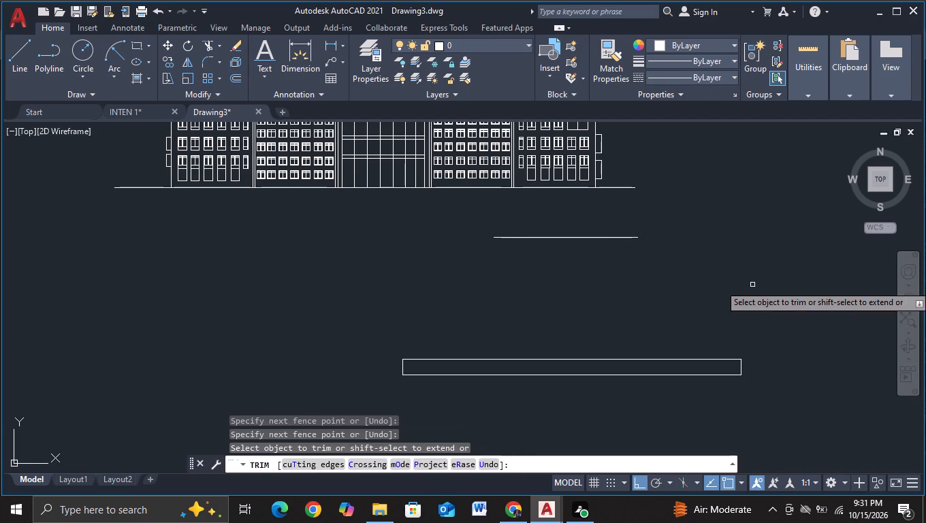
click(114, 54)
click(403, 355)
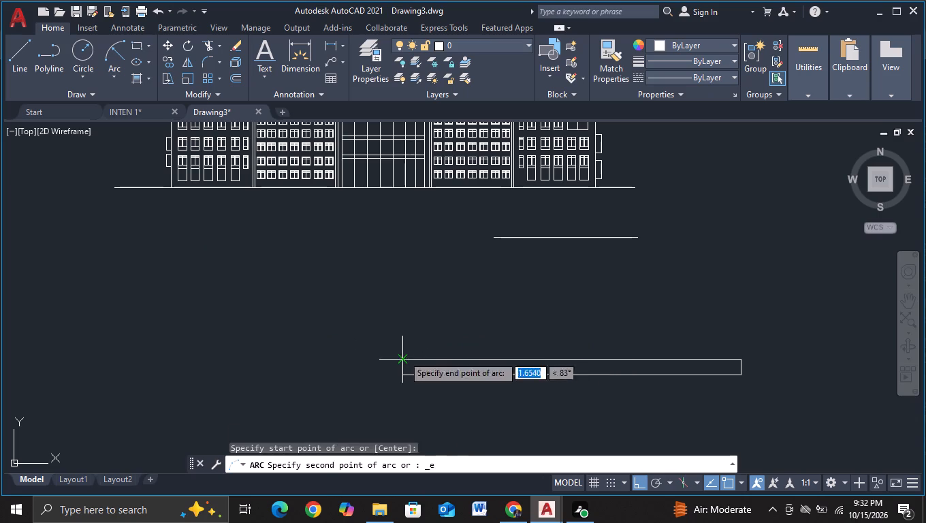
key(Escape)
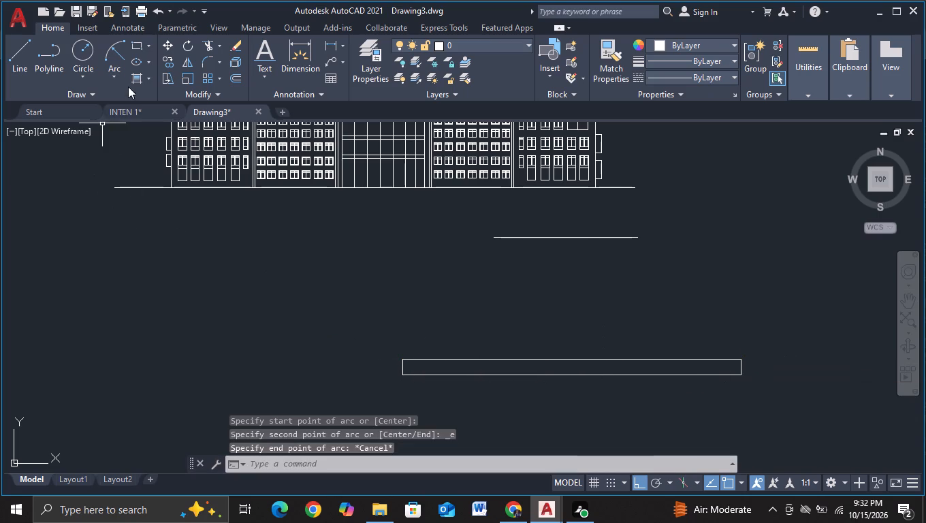
Trim off the two short vertical ends between the long parallel lines.
click(208, 41)
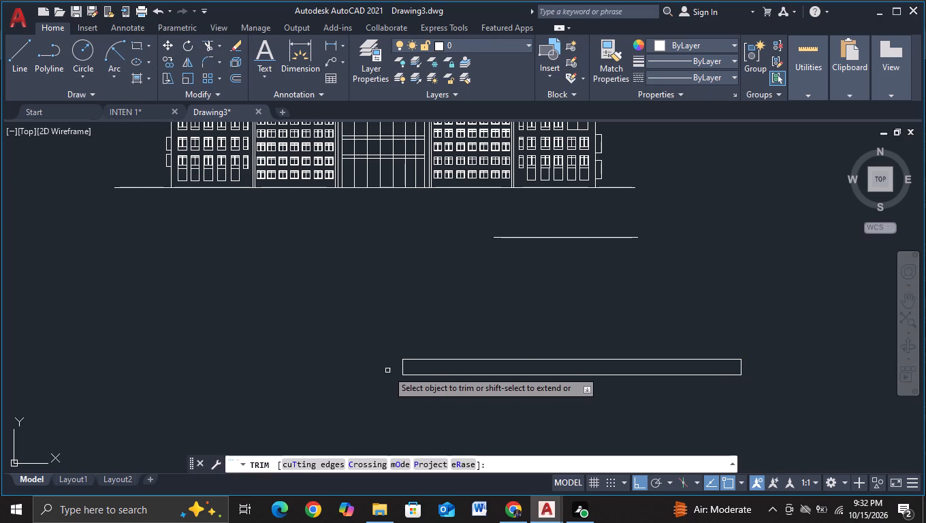
click(402, 364)
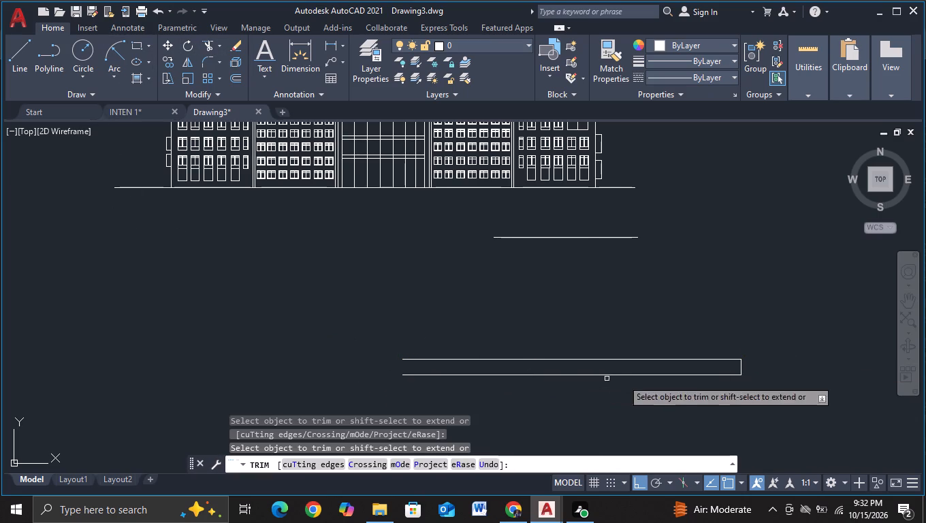
click(741, 370)
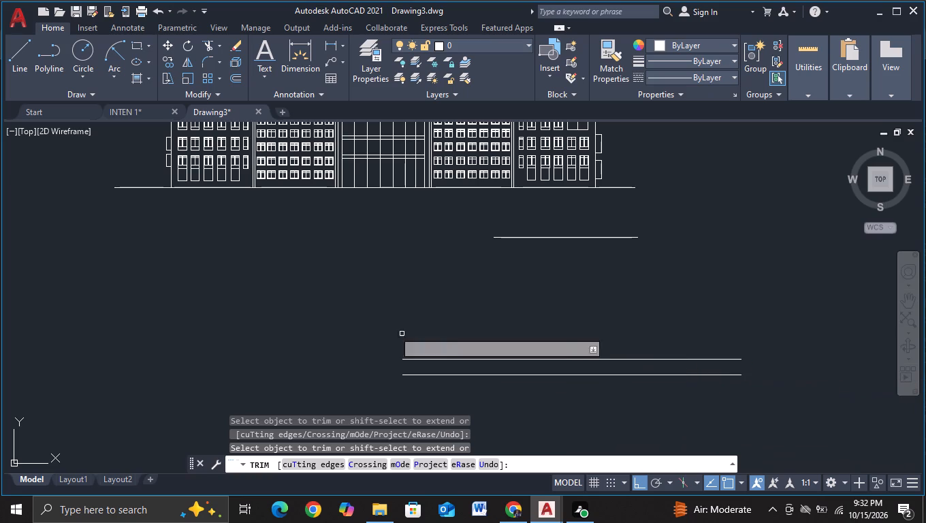
key(Escape)
Draw a downward-bulging start-end-radius arc between the ends of the upper long parallel line, with a radius of about 242 units.
click(108, 45)
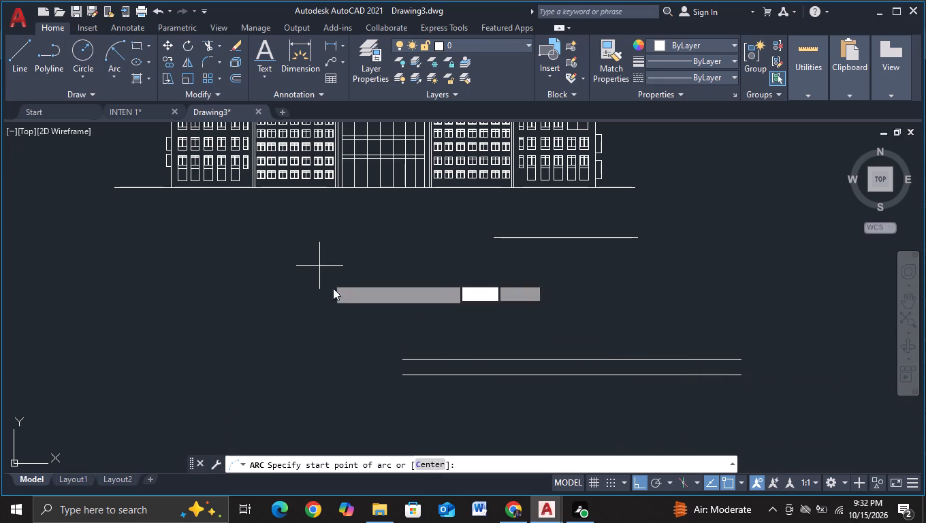
click(406, 361)
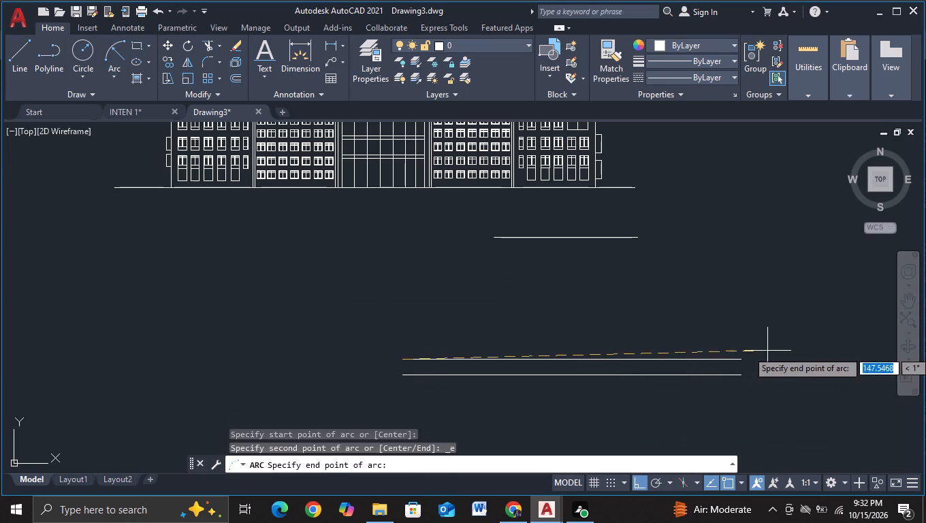
click(742, 360)
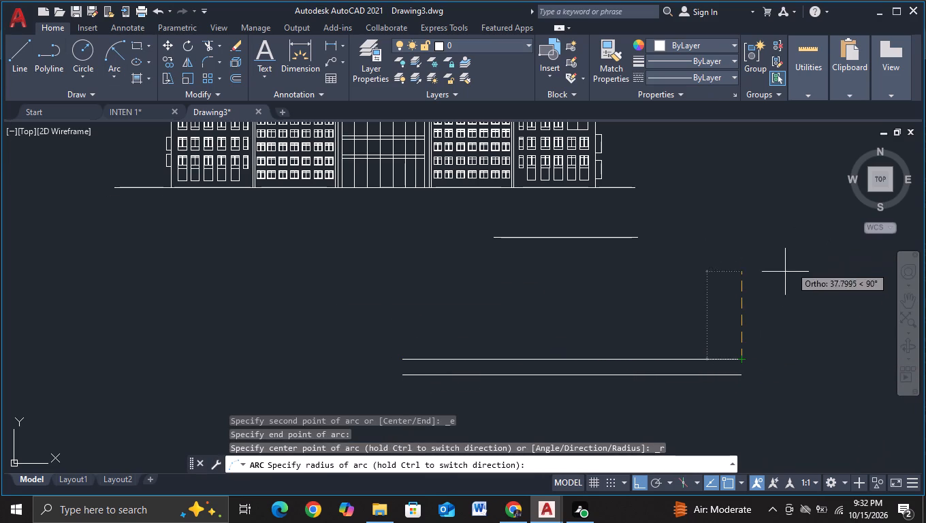
scroll(750, 307, down, 2)
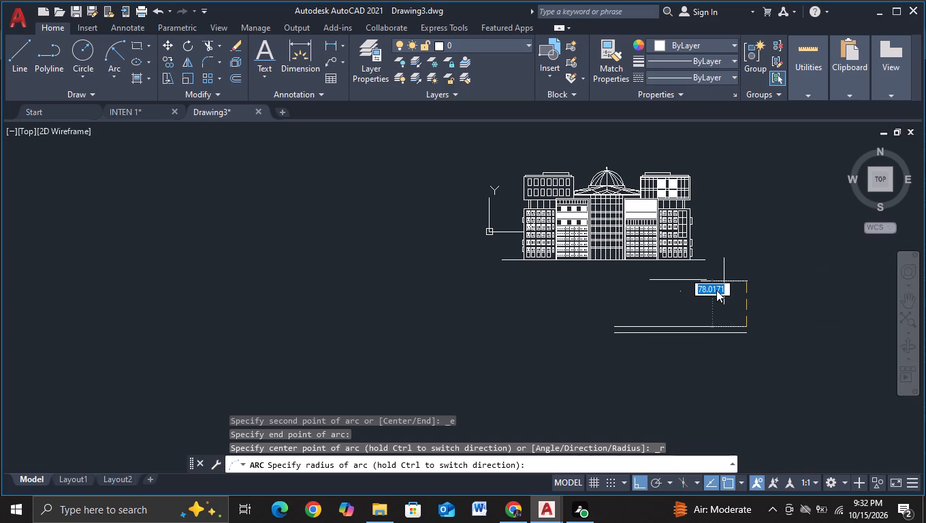
middle_drag(747, 217, 686, 409)
scroll(691, 306, down, 2)
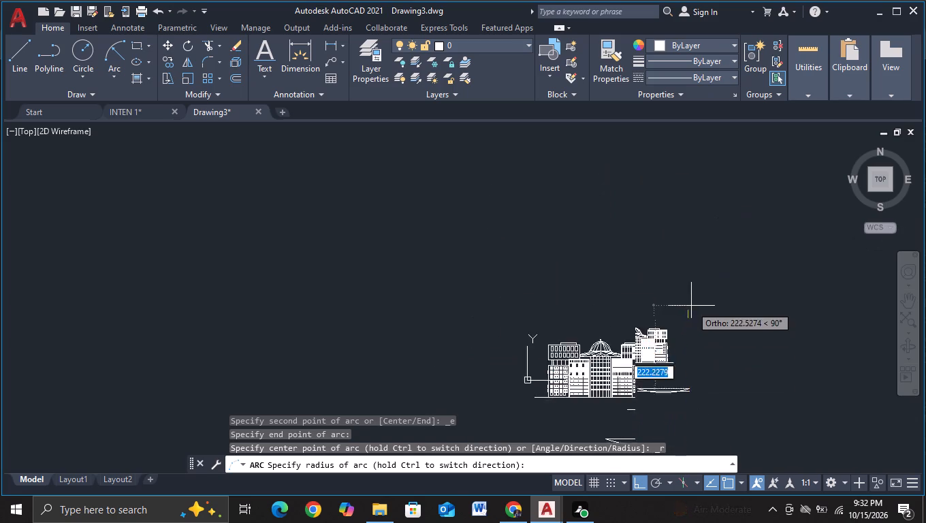
scroll(691, 306, down, 1)
scroll(706, 287, up, 2)
middle_drag(698, 298, 671, 187)
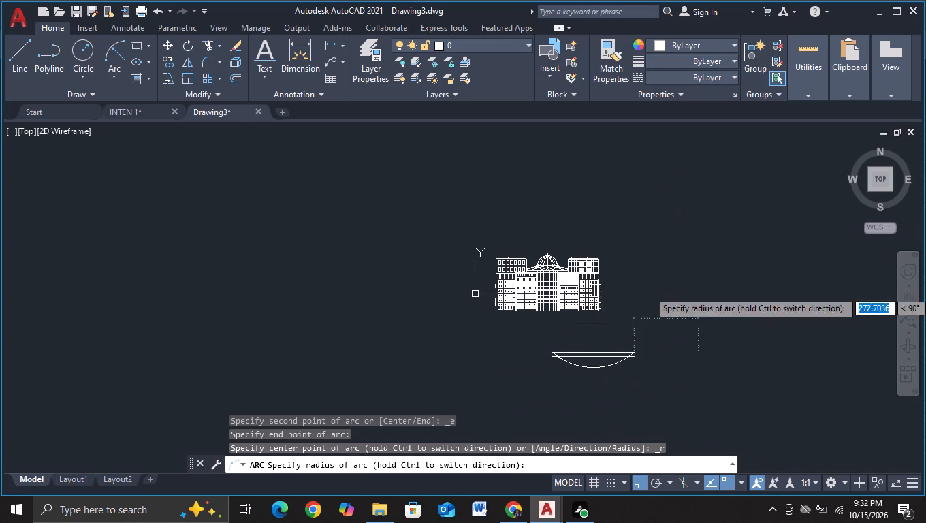
scroll(670, 251, up, 1)
middle_drag(670, 251, 682, 191)
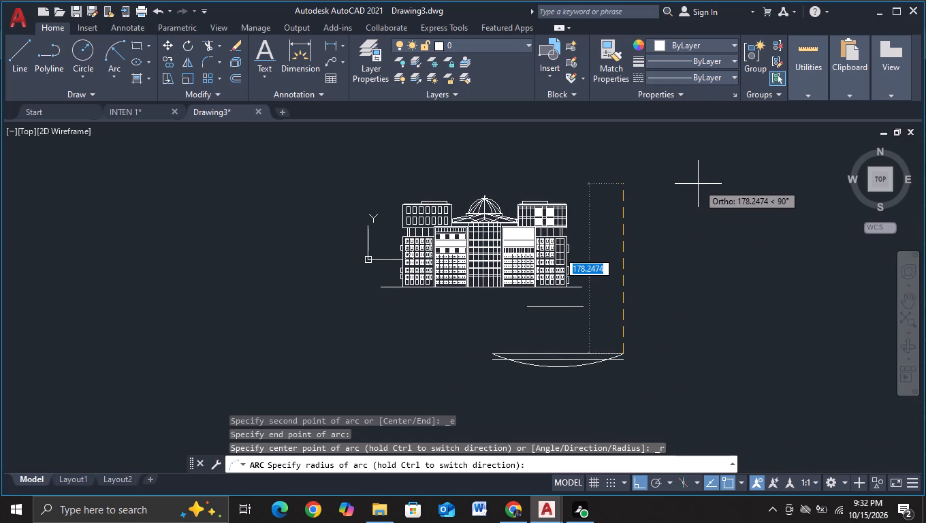
click(727, 123)
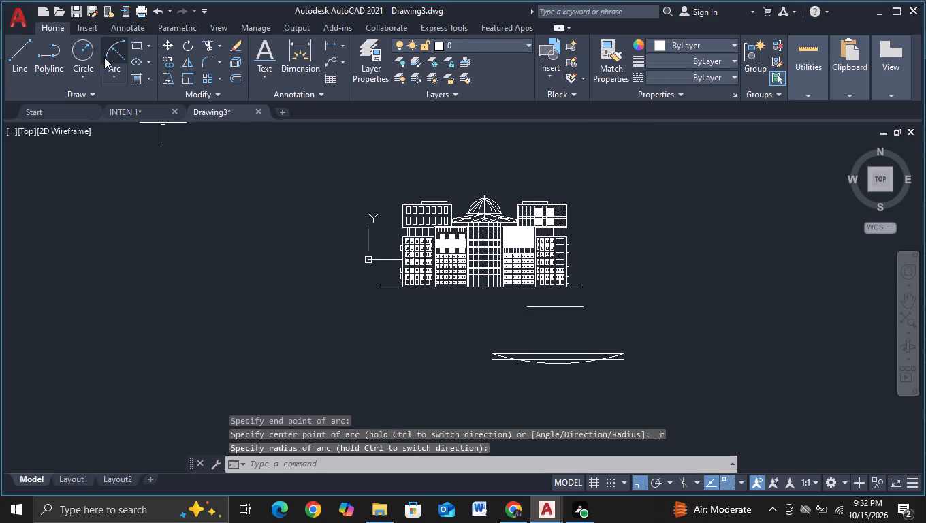
Draw a downward-bulging start-end-radius arc between the two ends of the lower long parallel line.
click(105, 57)
scroll(479, 334, up, 1)
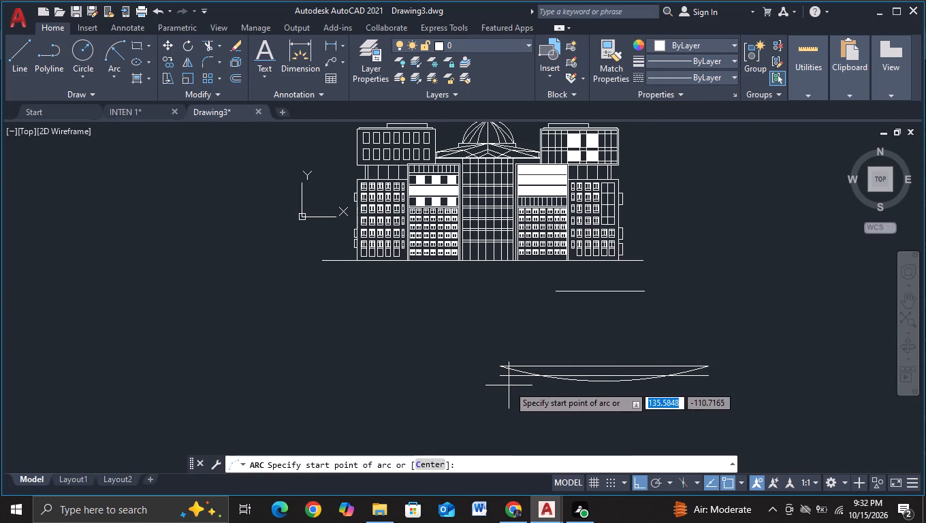
click(503, 379)
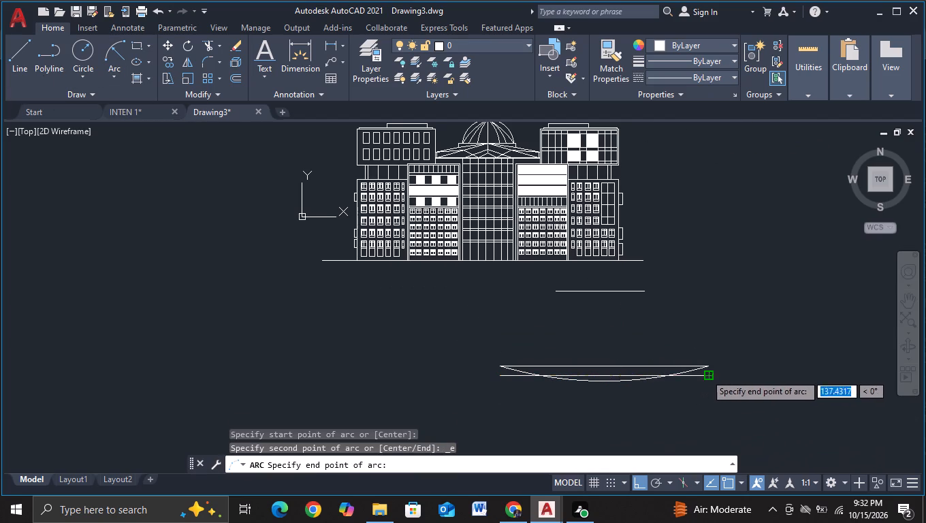
click(705, 374)
middle_drag(777, 202, 769, 210)
scroll(769, 210, down, 2)
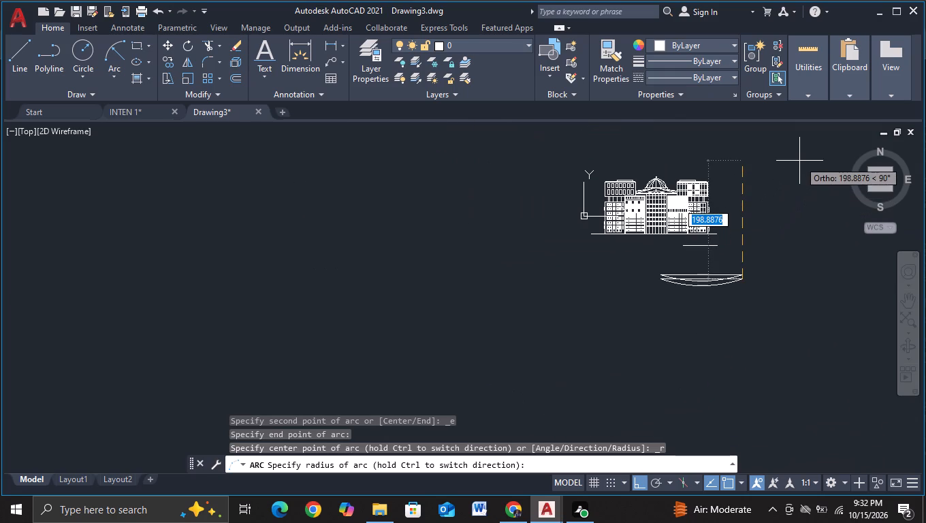
click(802, 149)
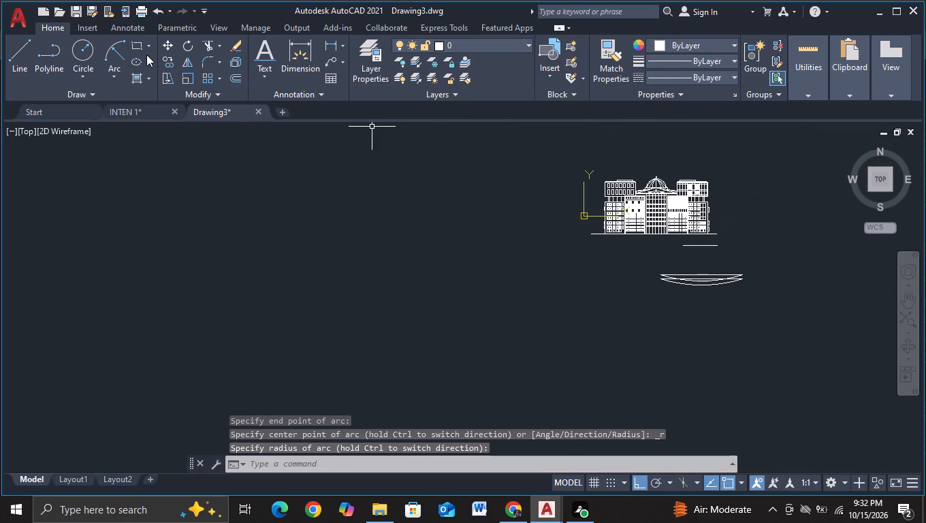
Trim away both long parallel lines so that only the two downward-bulging arcs are left.
click(210, 48)
middle_drag(569, 261, 282, 217)
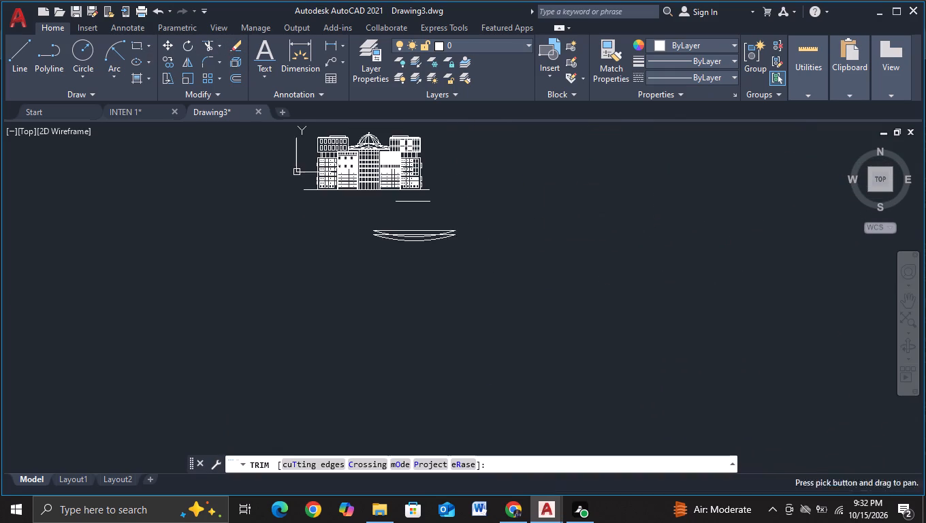
scroll(395, 257, up, 3)
middle_drag(408, 243, 396, 314)
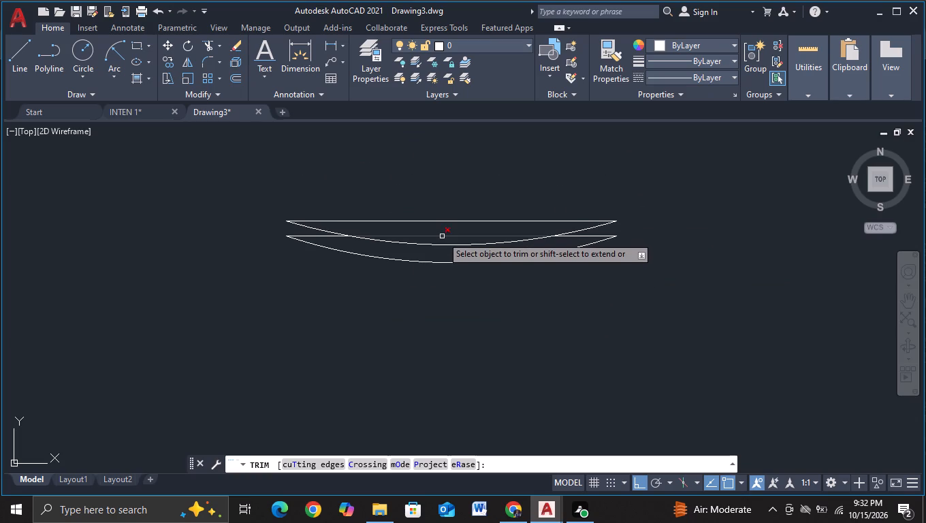
click(442, 236)
click(334, 238)
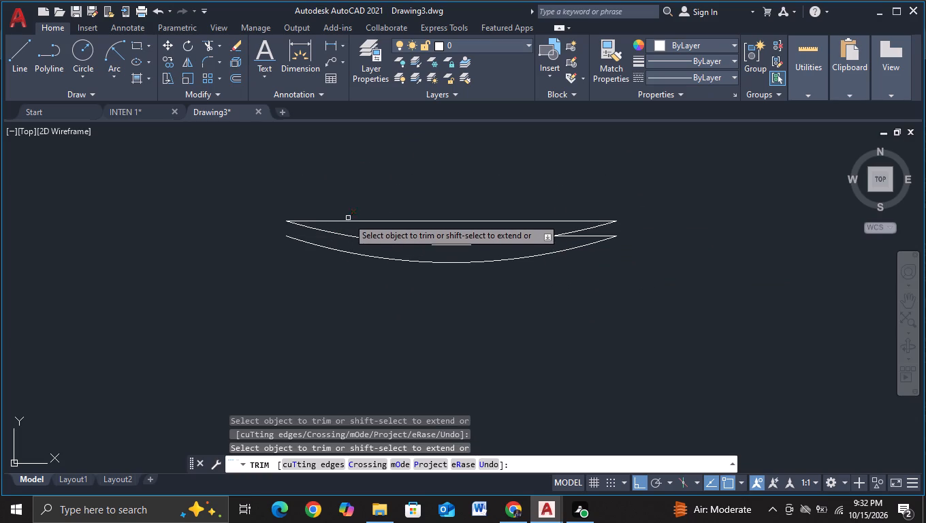
click(348, 220)
click(579, 237)
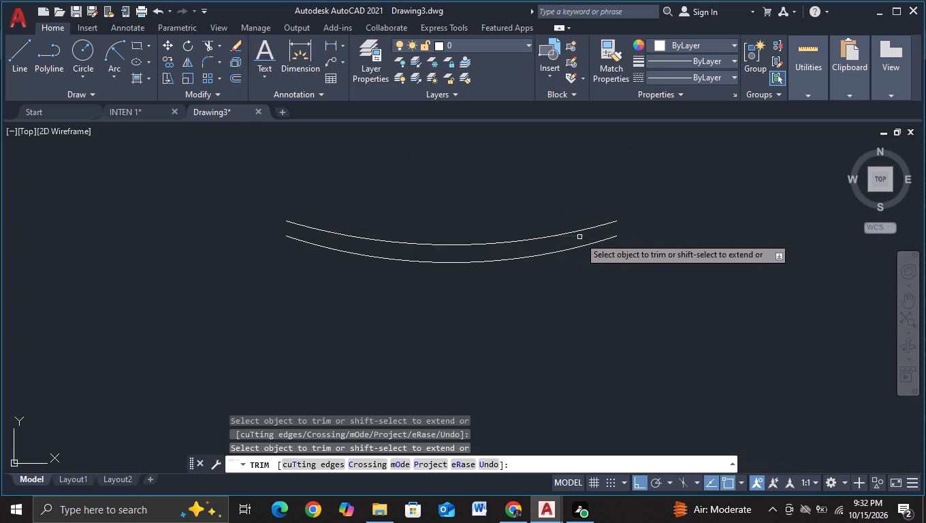
scroll(677, 221, down, 2)
middle_drag(684, 227, 684, 272)
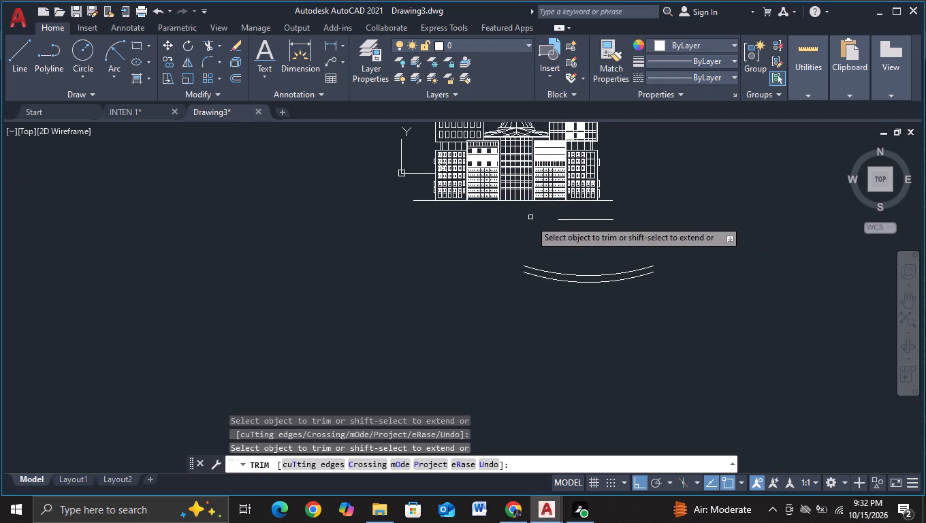
key(Escape)
Move the short top line straight down by about 6.7 units, towards the two arcs.
click(588, 219)
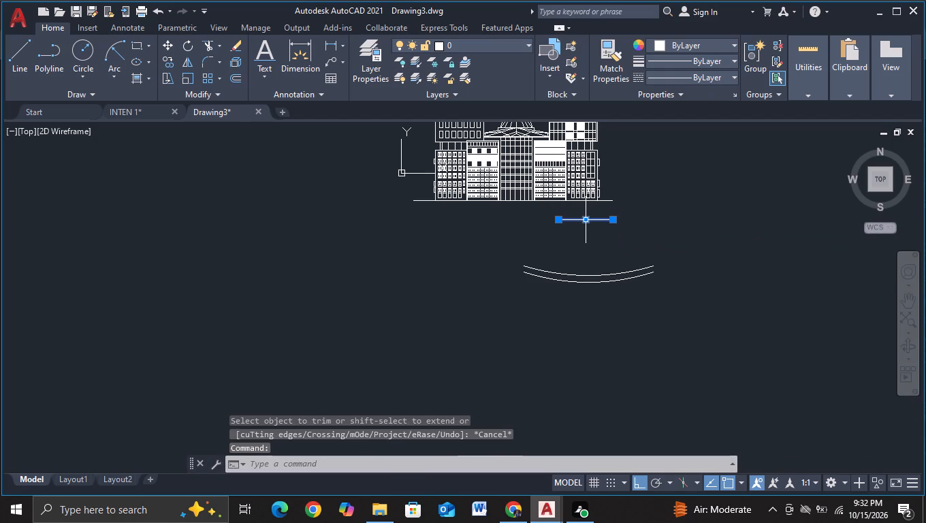
key(m)
click(613, 249)
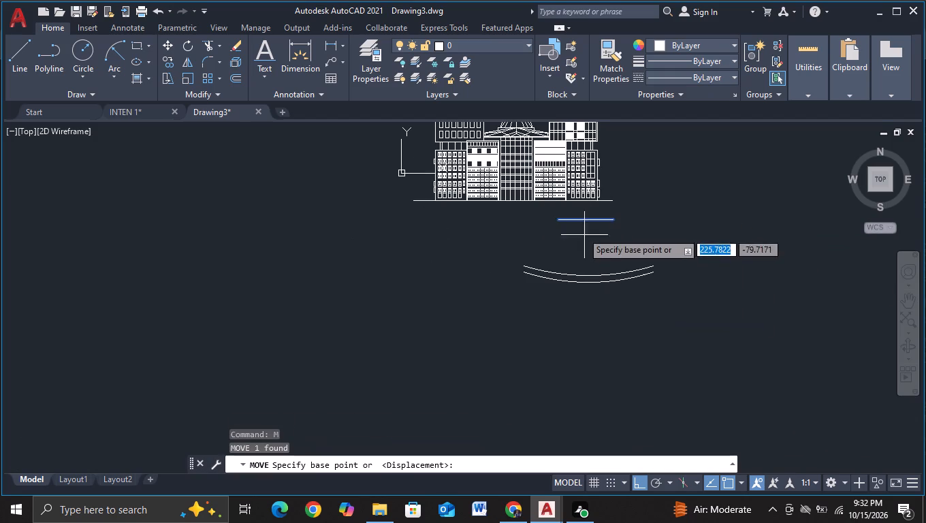
click(575, 219)
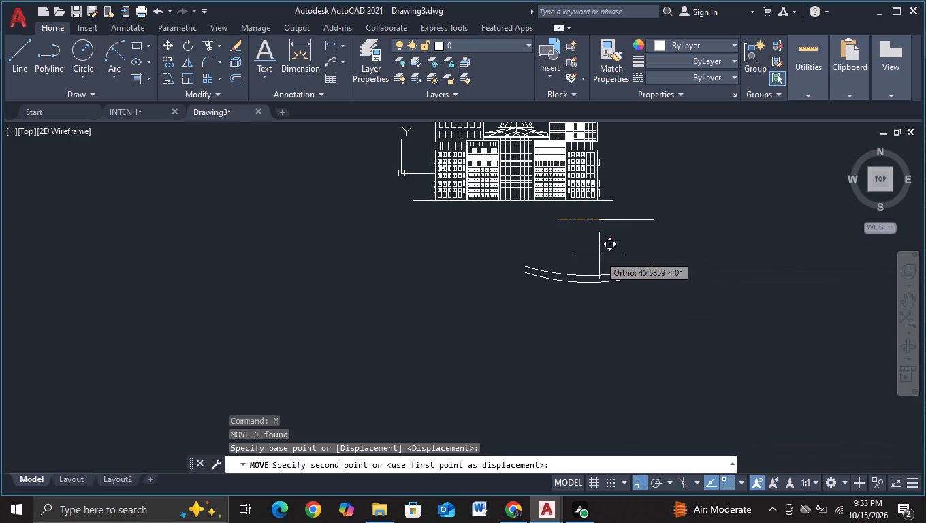
scroll(571, 238, up, 1)
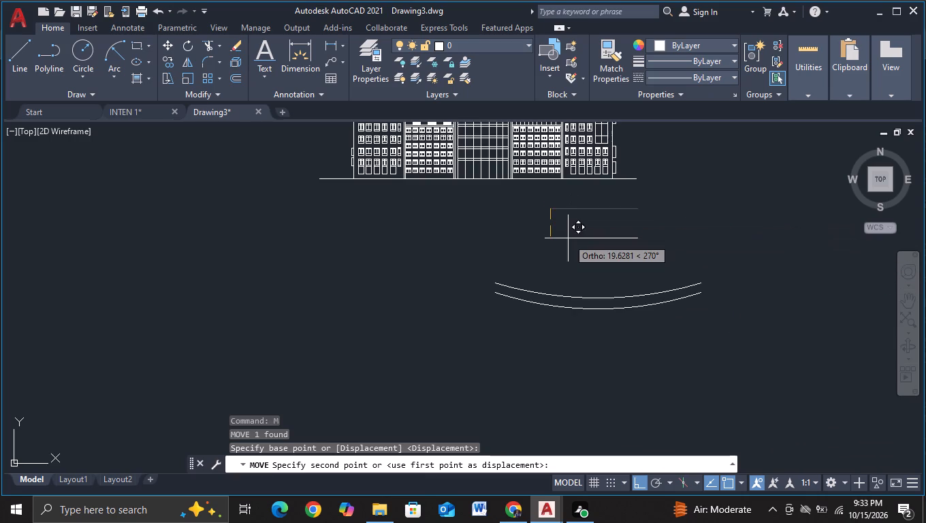
scroll(568, 238, up, 2)
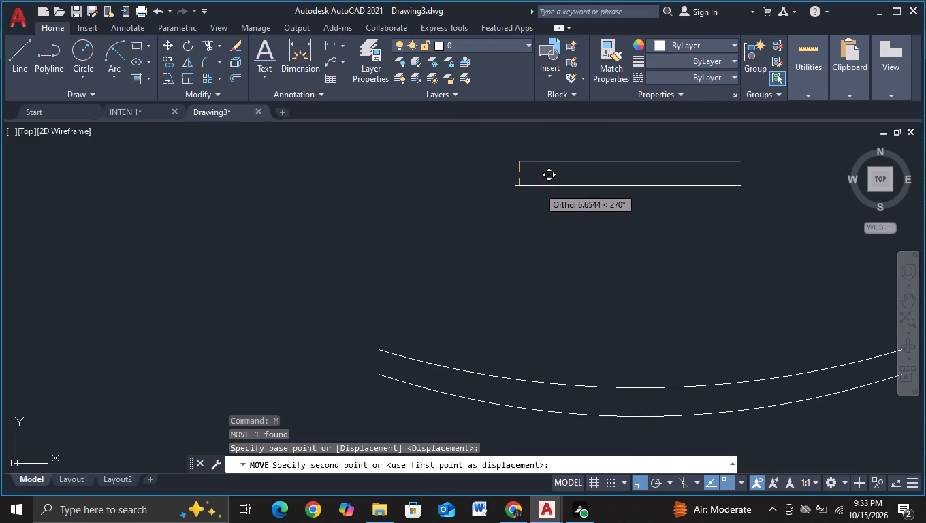
click(538, 185)
scroll(579, 233, down, 2)
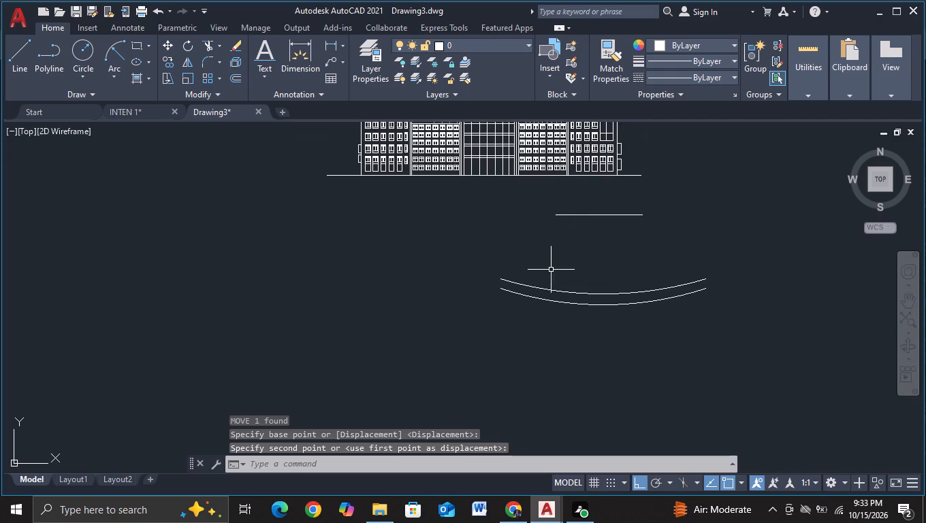
Draw two slanted lines joining the ends of the lower arc to the matching ends of the short top line.
click(29, 69)
click(505, 287)
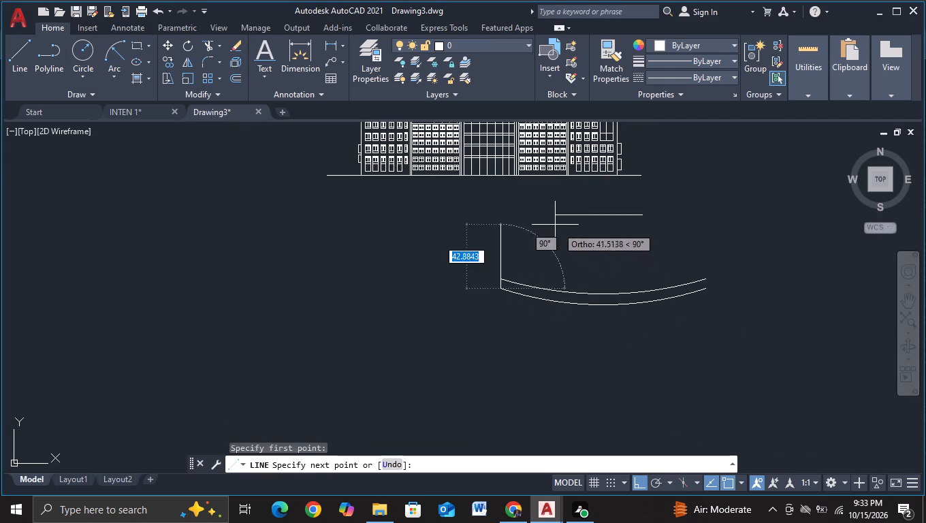
click(556, 218)
key(Escape)
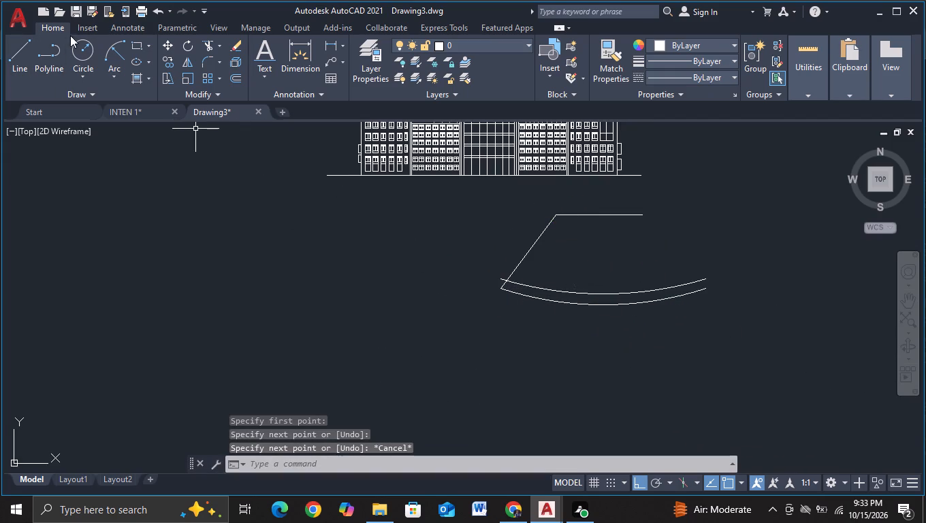
click(23, 51)
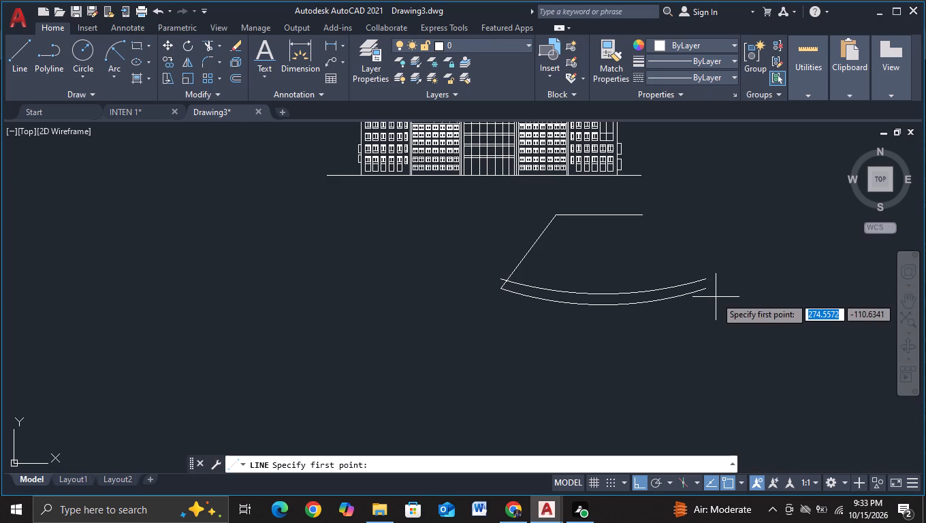
click(709, 294)
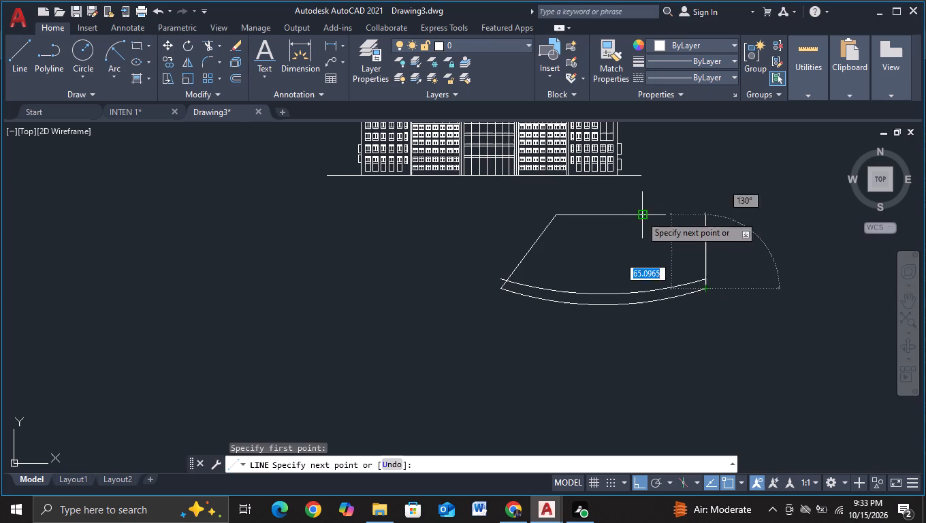
click(641, 215)
key(Escape)
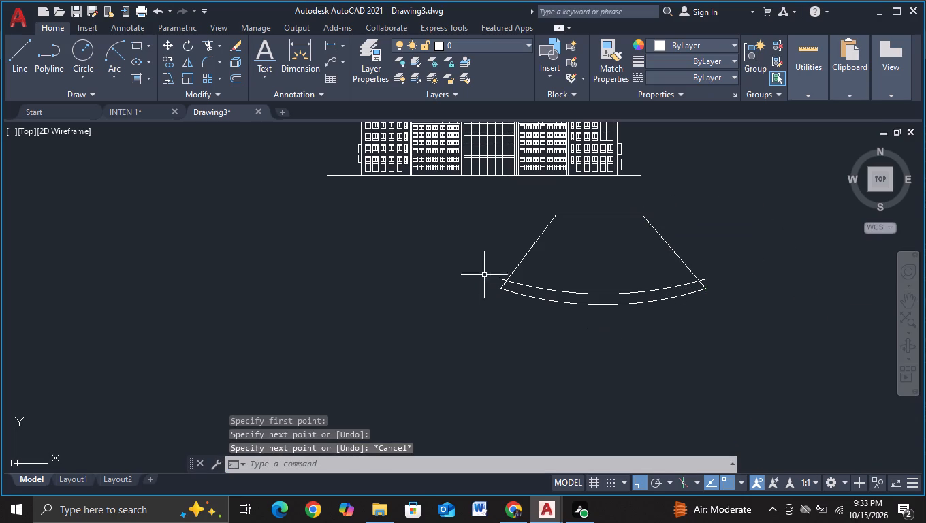
Trim the two ends of the upper arc that overhang the slanted side lines.
click(208, 43)
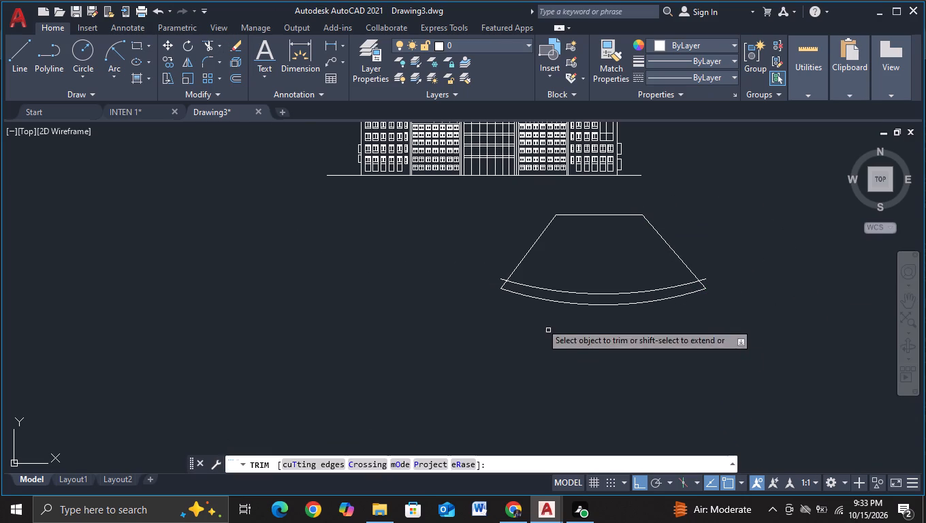
click(500, 281)
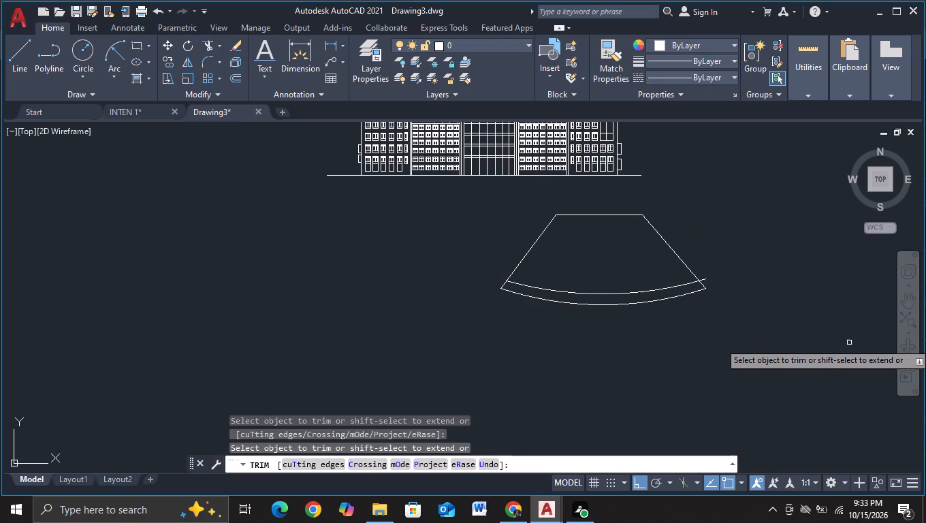
click(705, 282)
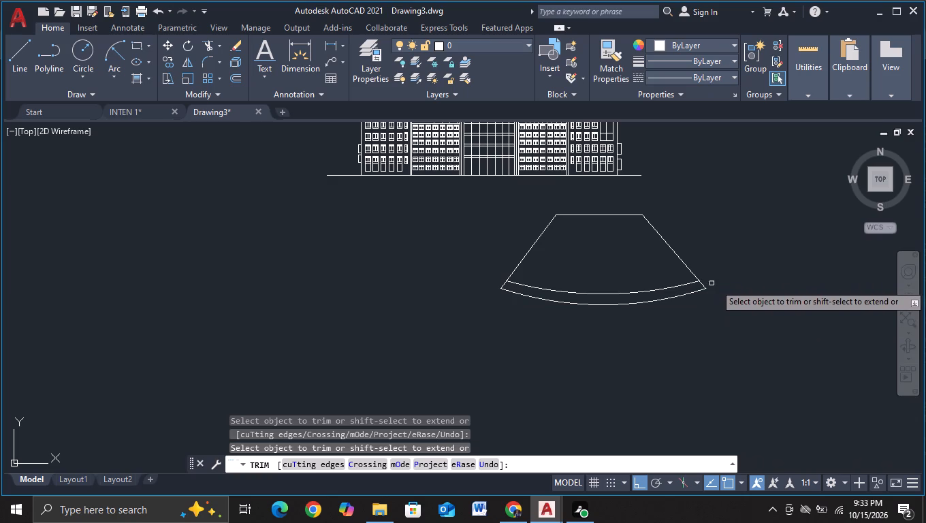
scroll(747, 288, down, 1)
middle_drag(740, 351, 754, 346)
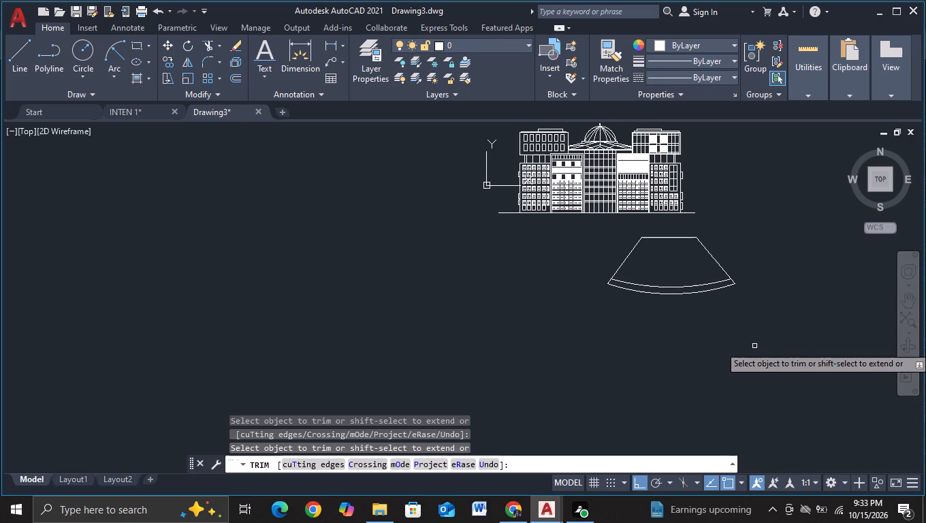
key(Escape)
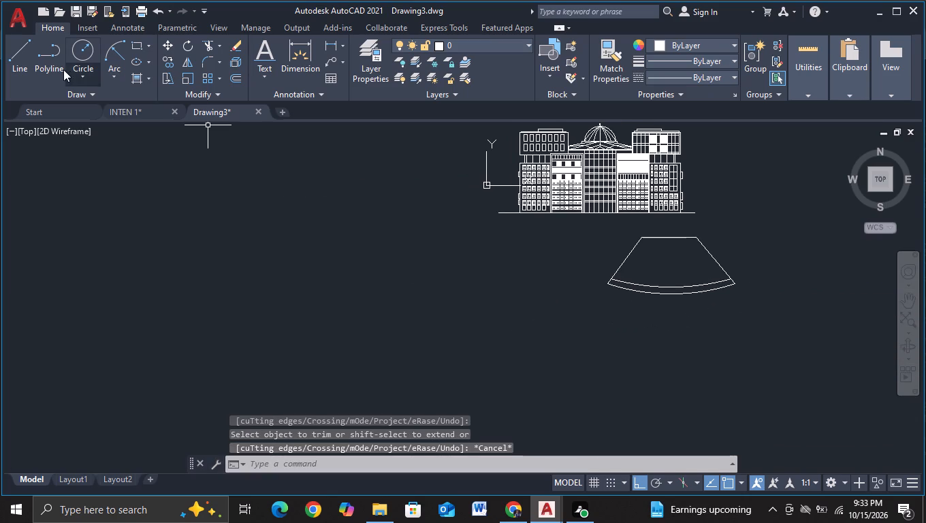
Draw a short vertical line crossing the top line near its middle.
click(28, 72)
middle_drag(696, 312, 674, 363)
scroll(662, 349, up, 1)
scroll(628, 251, up, 2)
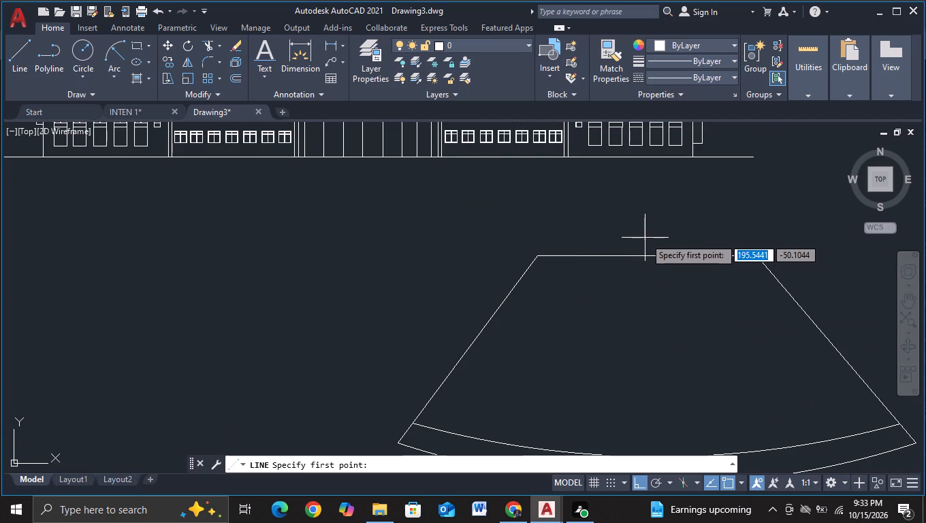
click(645, 228)
click(634, 309)
key(Escape)
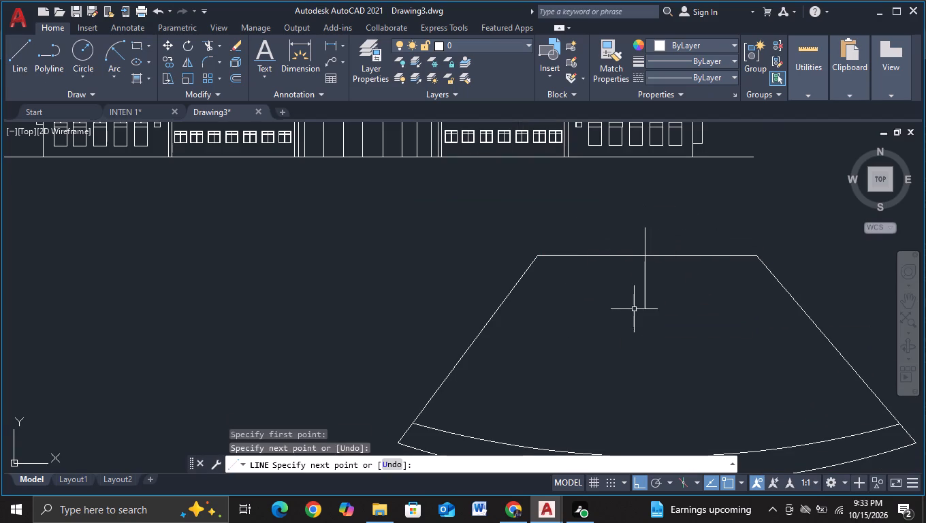
Trim off the part of the short vertical line below the top line.
click(208, 41)
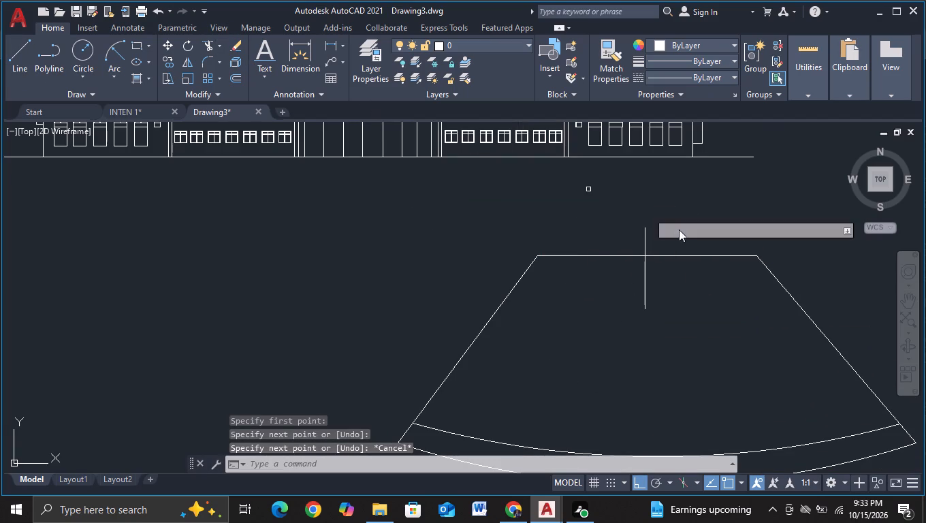
drag(607, 291, 694, 296)
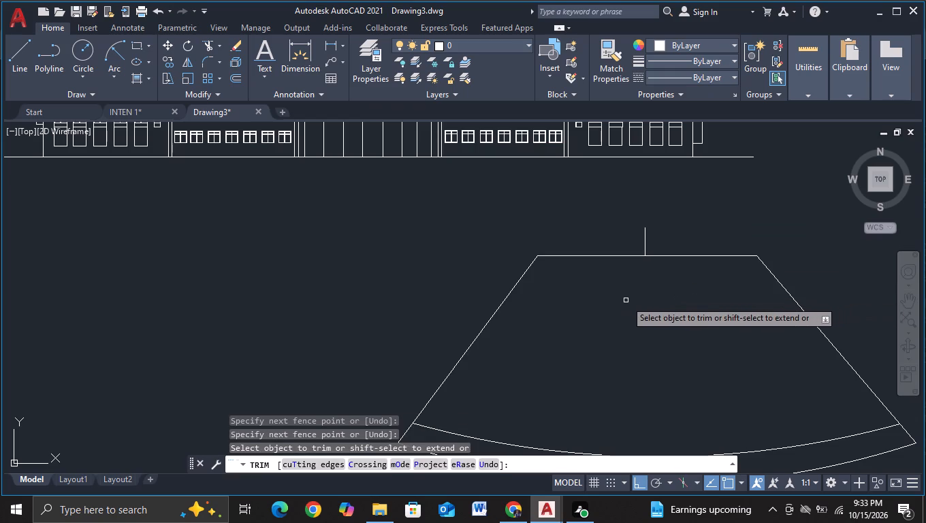
Draw two diagonal lines from the ends of the upper arc to the top line's midpoint, where the short vertical meets it.
middle_drag(601, 368, 609, 301)
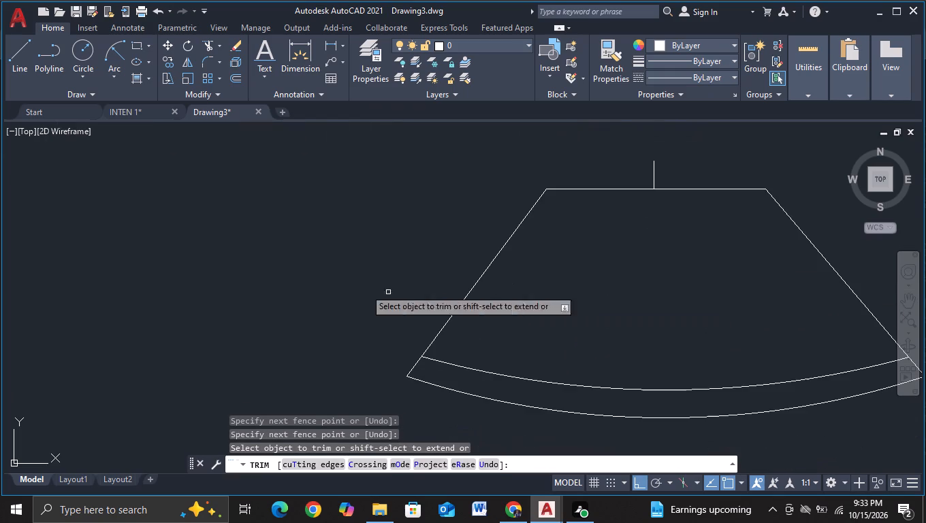
click(18, 67)
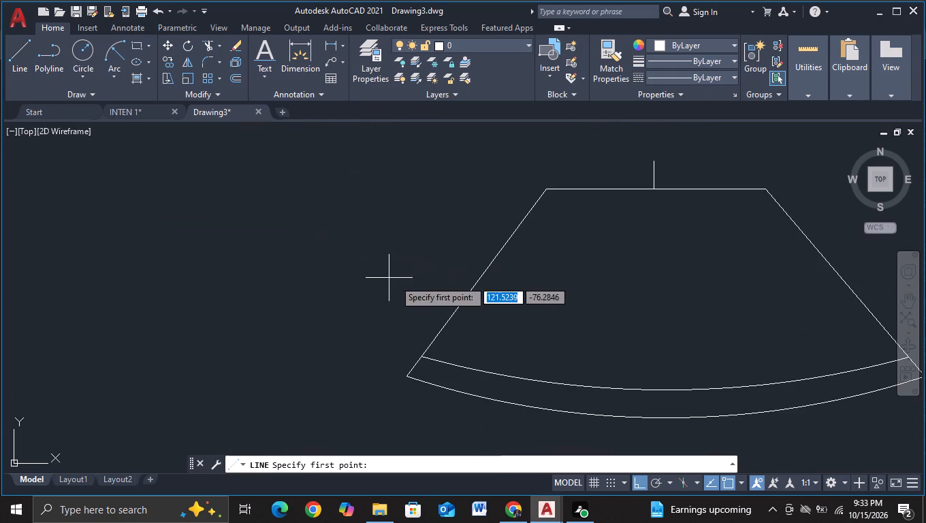
drag(424, 359, 433, 358)
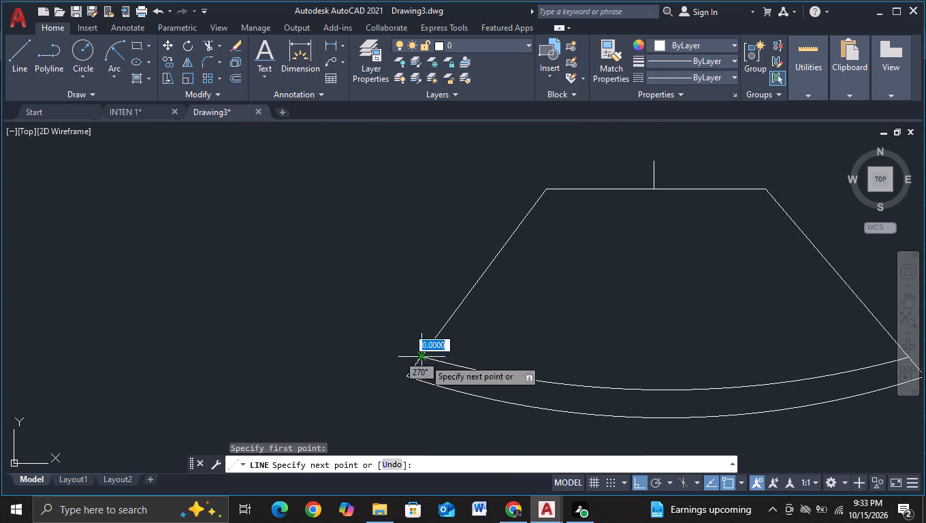
click(654, 187)
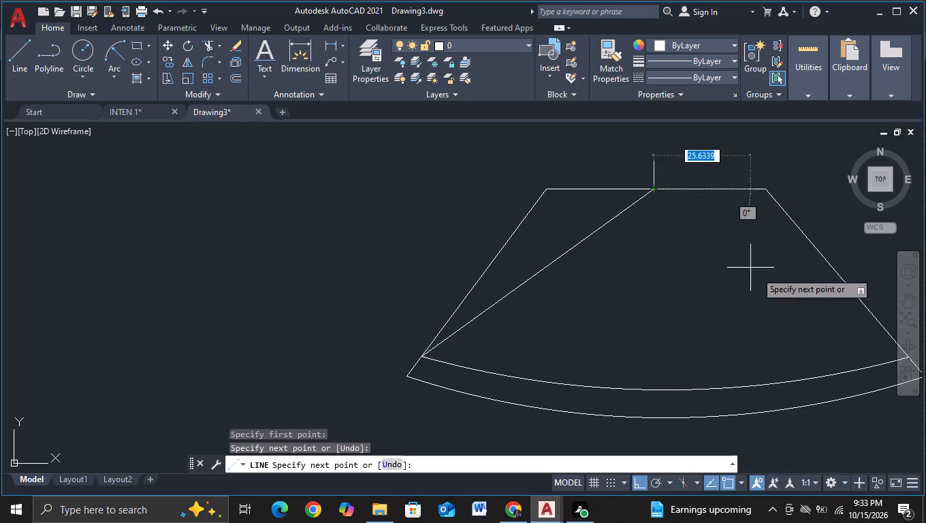
middle_drag(788, 304, 498, 240)
click(620, 297)
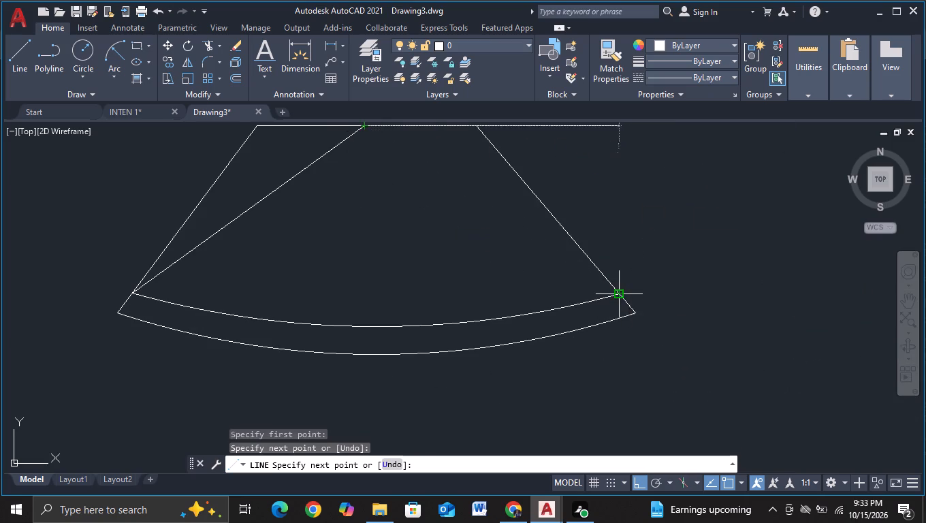
key(Escape)
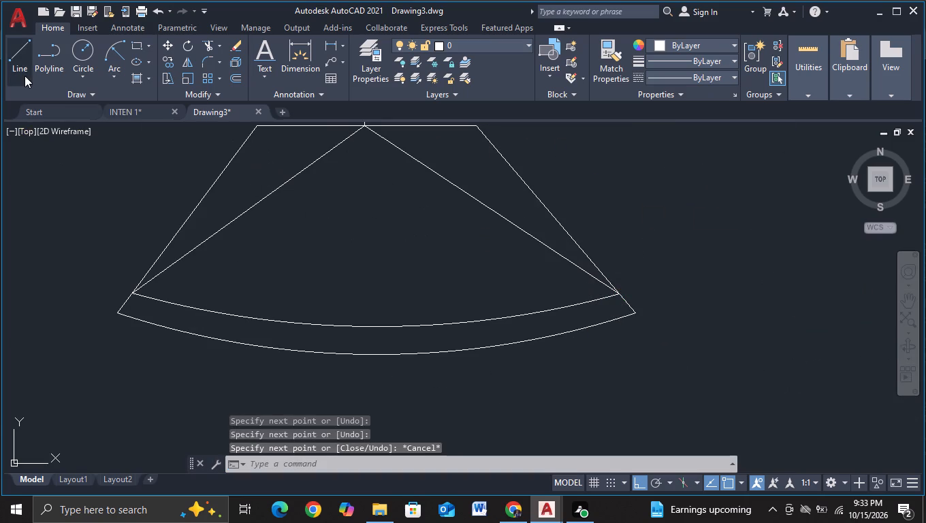
Draw a short vertical line down from the top line's midpoint and join its lower end to both ends of the upper arc.
click(25, 76)
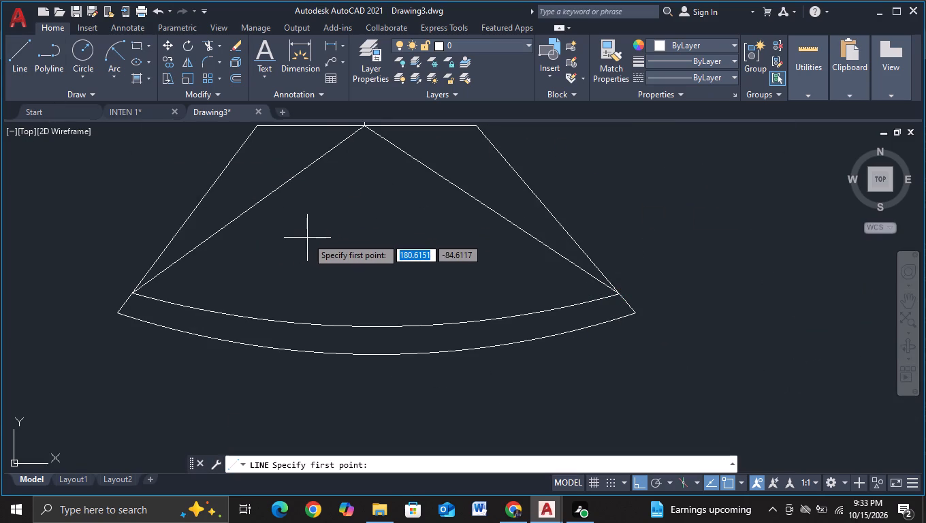
click(364, 128)
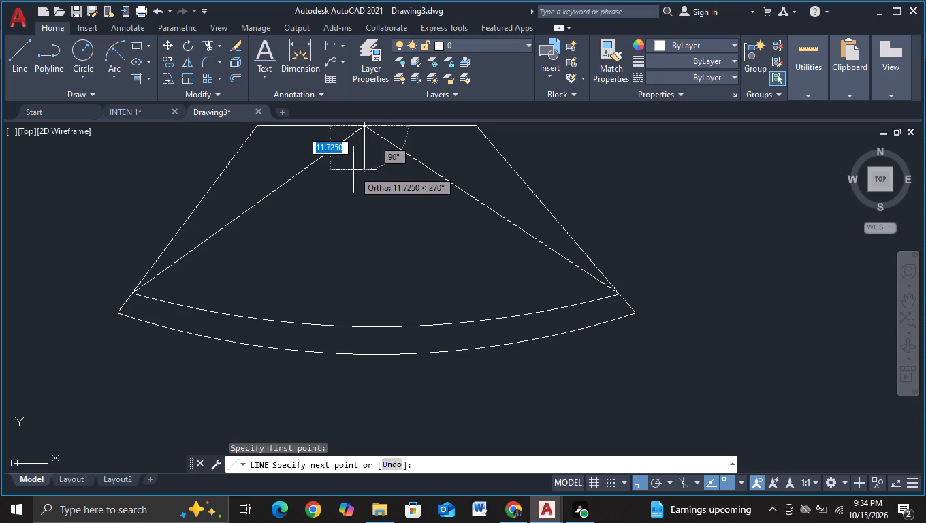
click(352, 163)
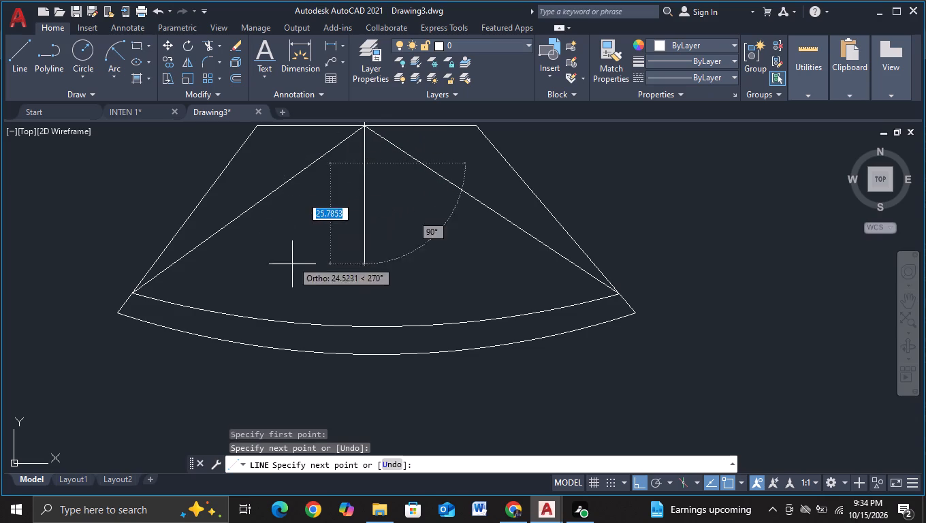
click(137, 296)
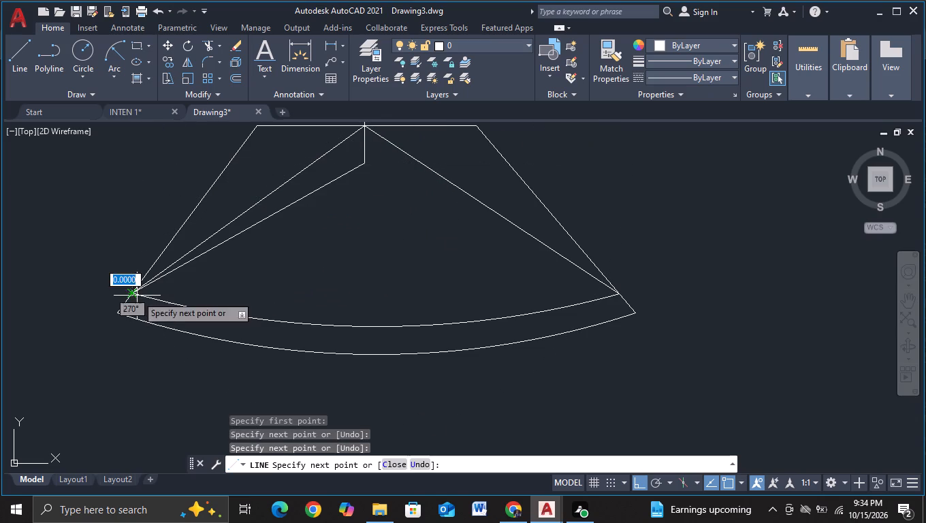
click(362, 163)
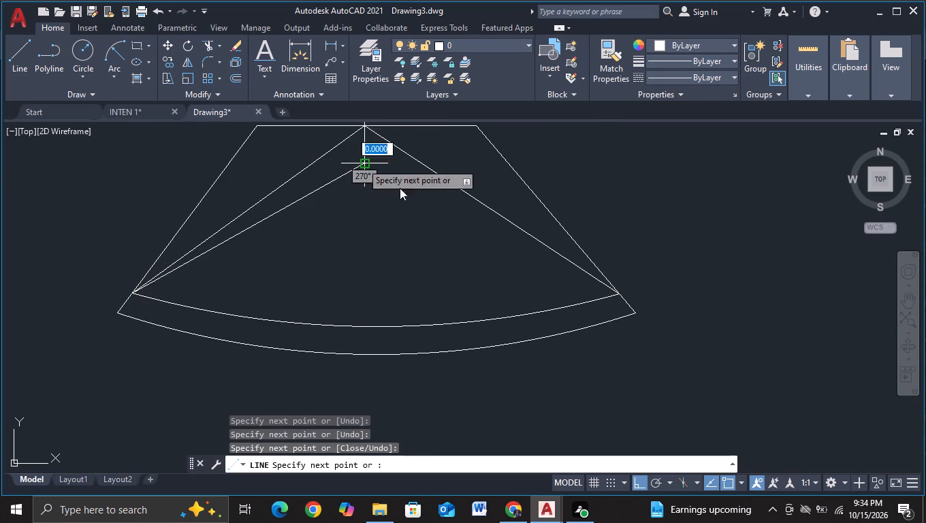
click(613, 299)
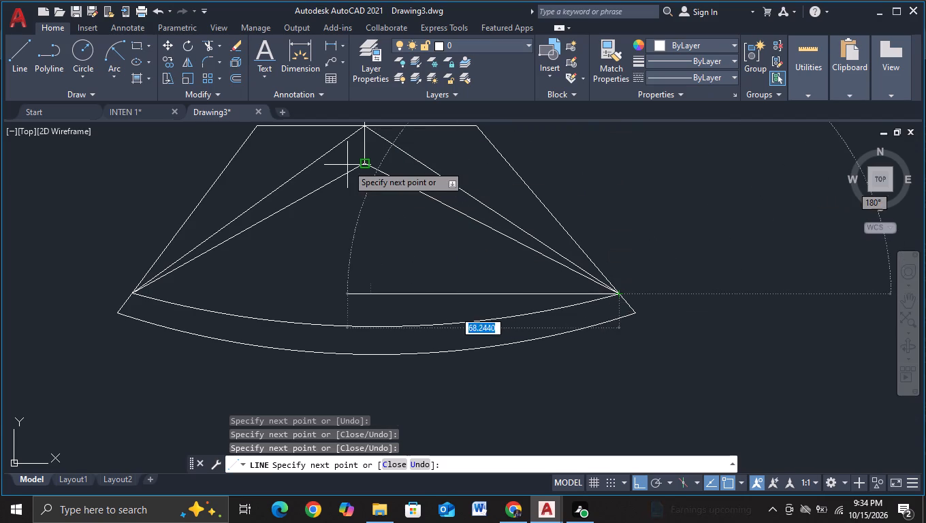
Extend the central vertical with a second short segment and join its lower end to both ends of the upper arc.
click(364, 166)
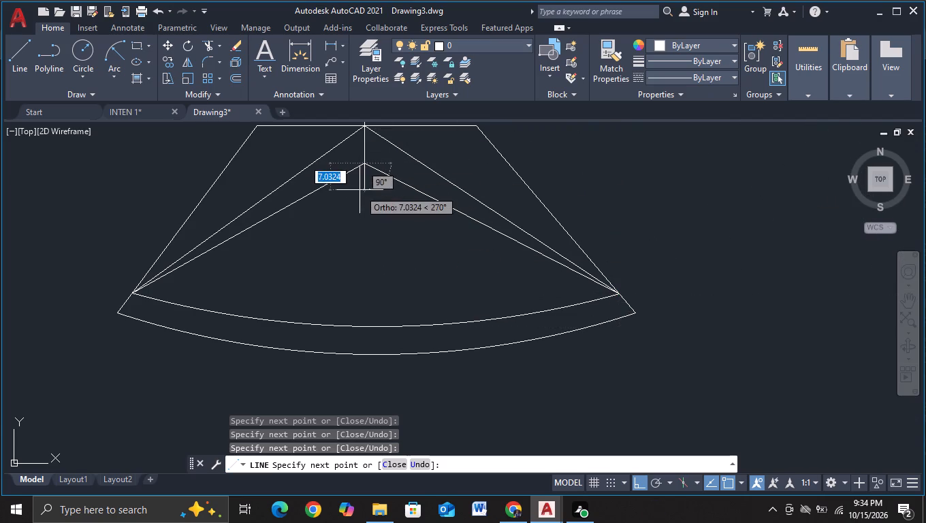
click(364, 200)
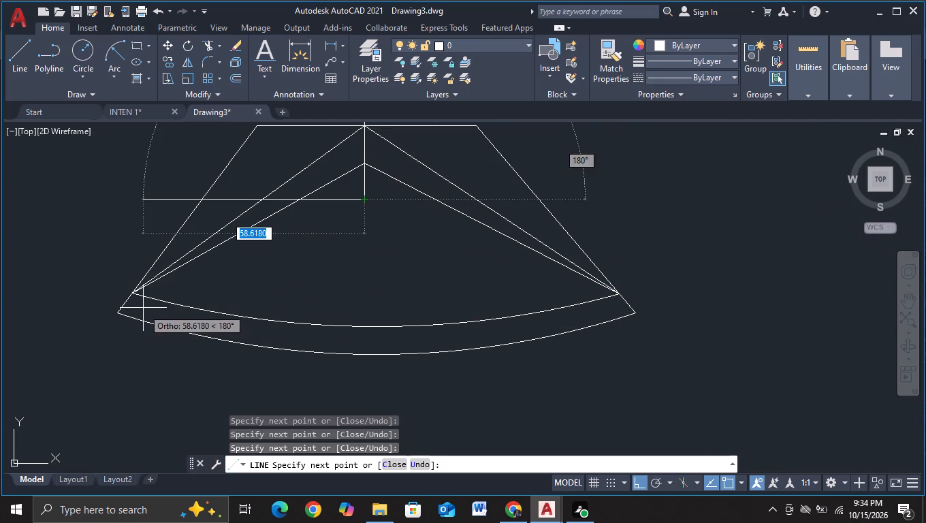
click(140, 297)
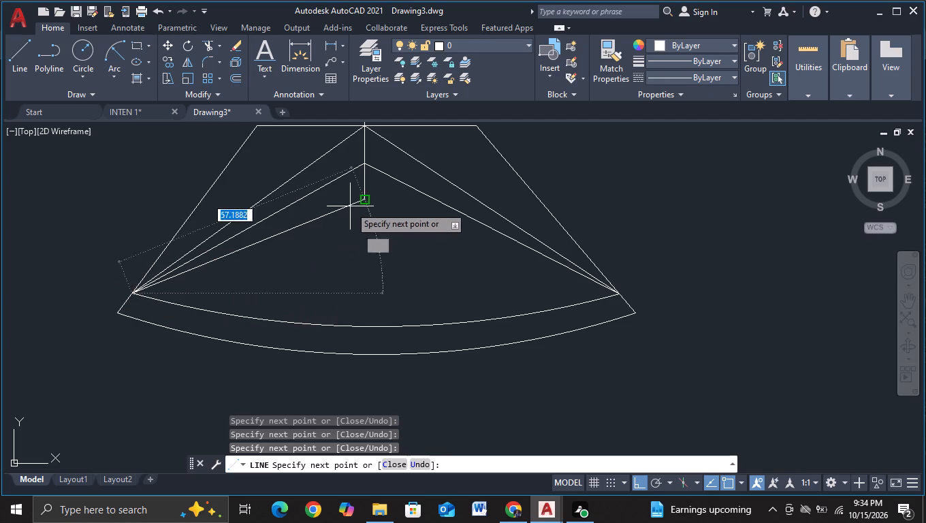
click(361, 200)
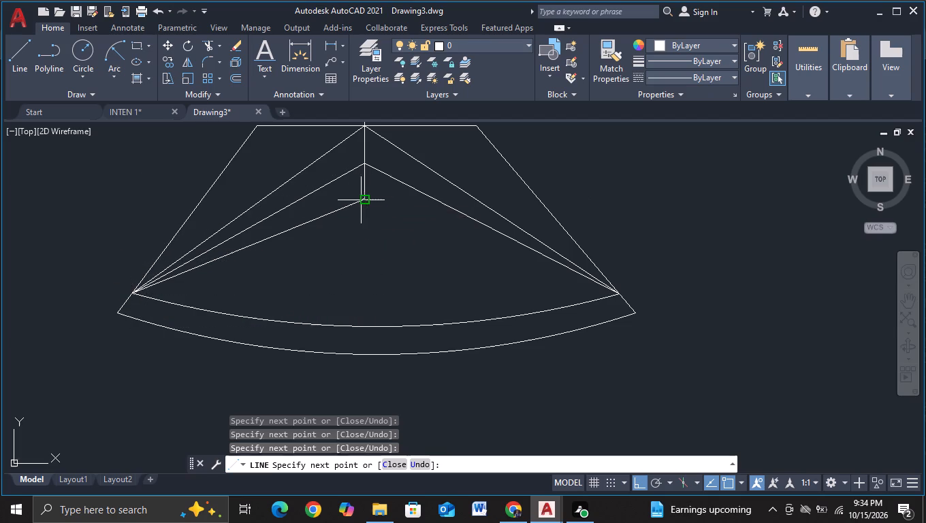
click(601, 294)
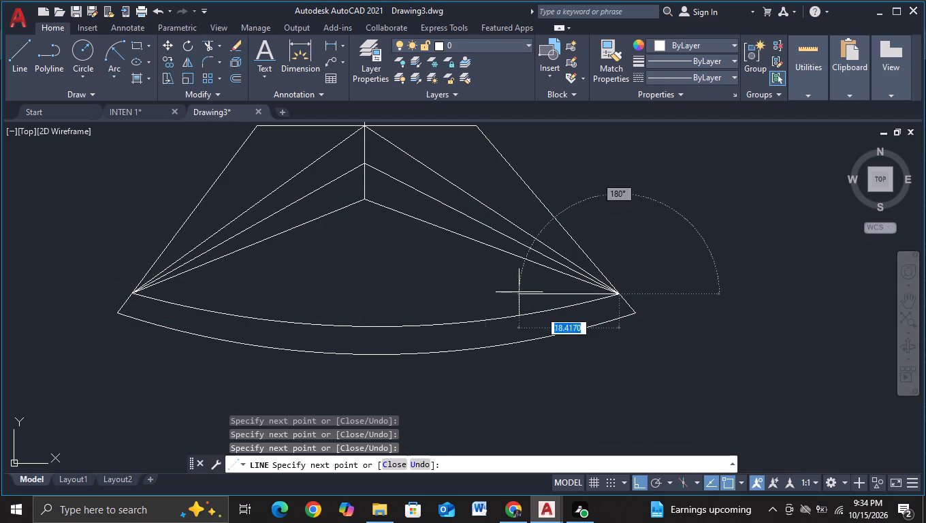
Add a third short segment down the central vertical and join its lower end to both ends of the upper arc.
click(356, 200)
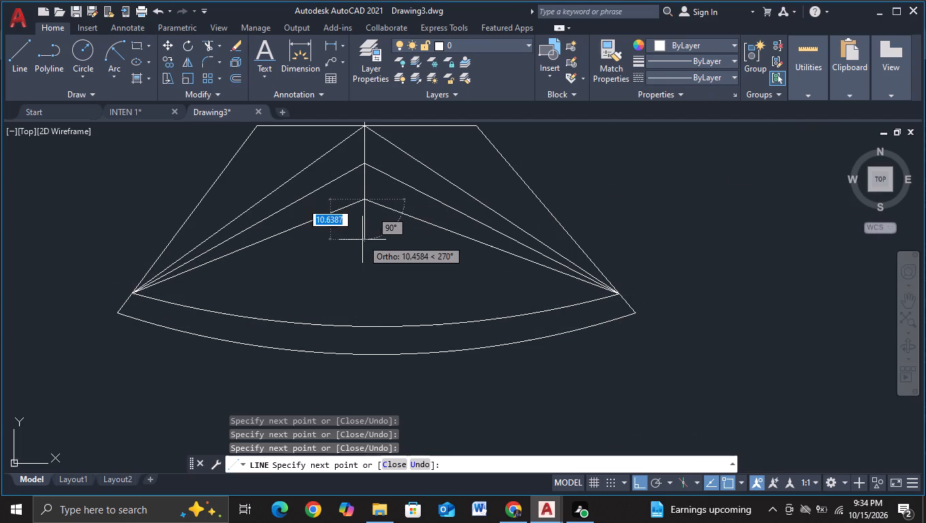
click(363, 236)
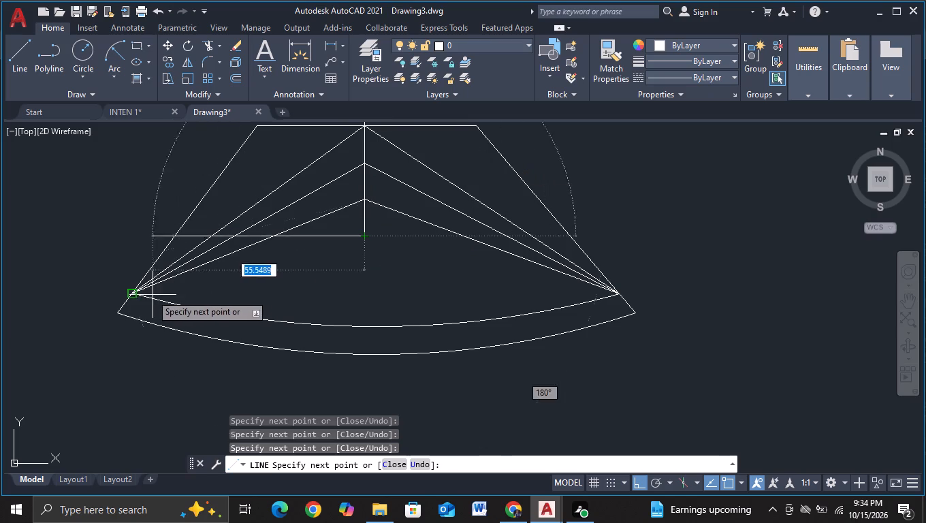
click(135, 291)
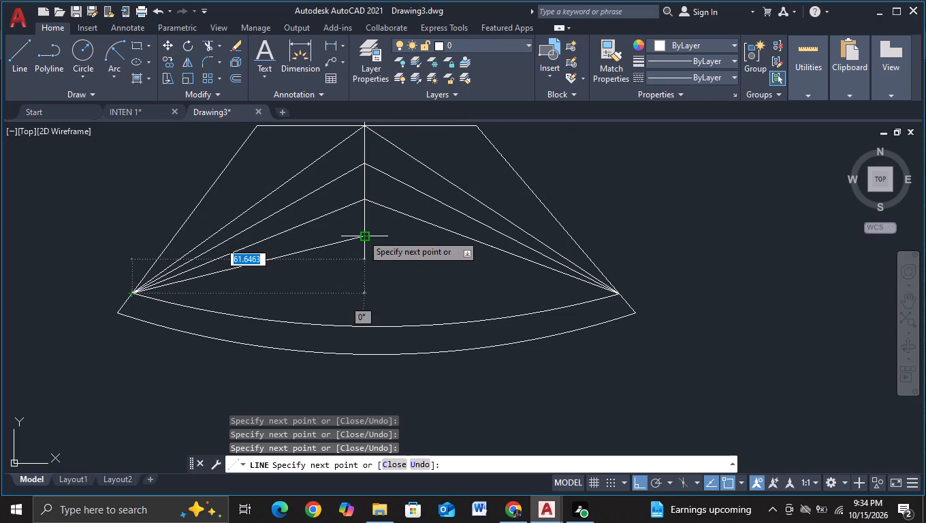
click(362, 234)
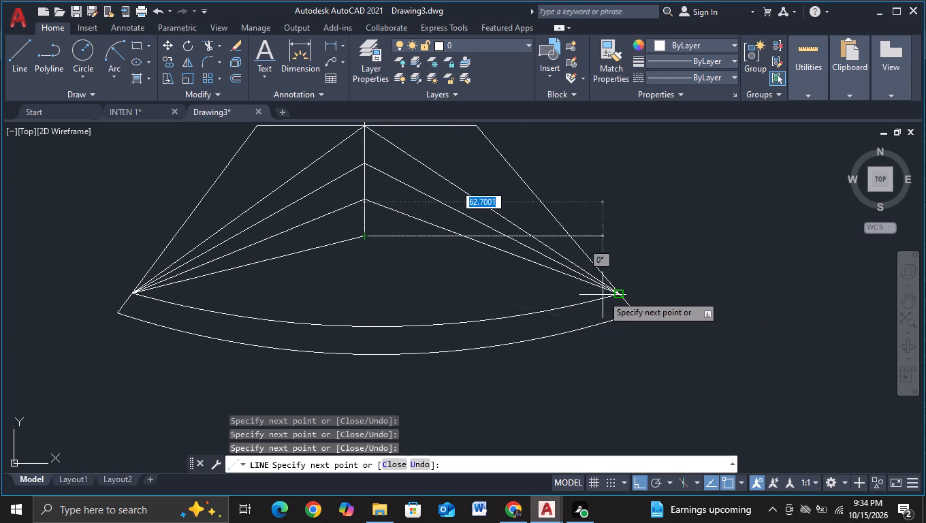
click(607, 293)
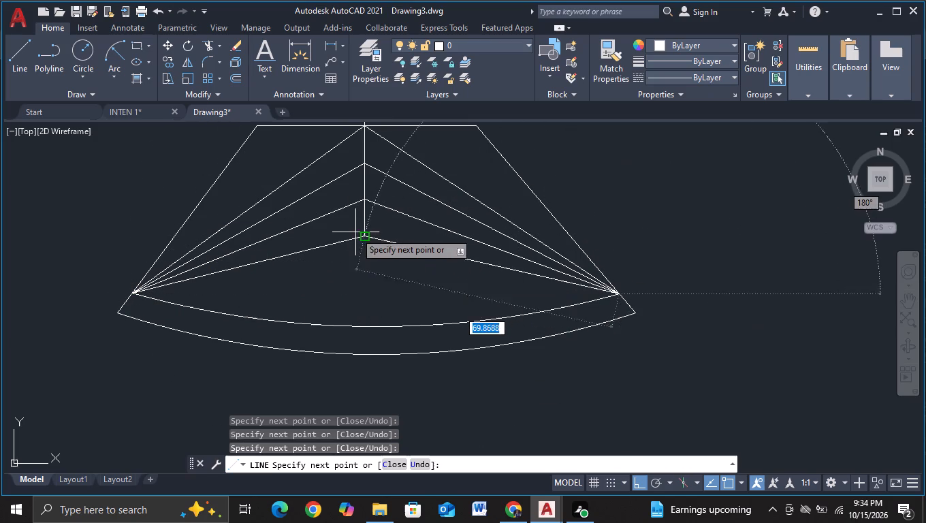
Add a fourth central vertical segment about 11 units long and join its lower end to both ends of the upper arc.
click(362, 237)
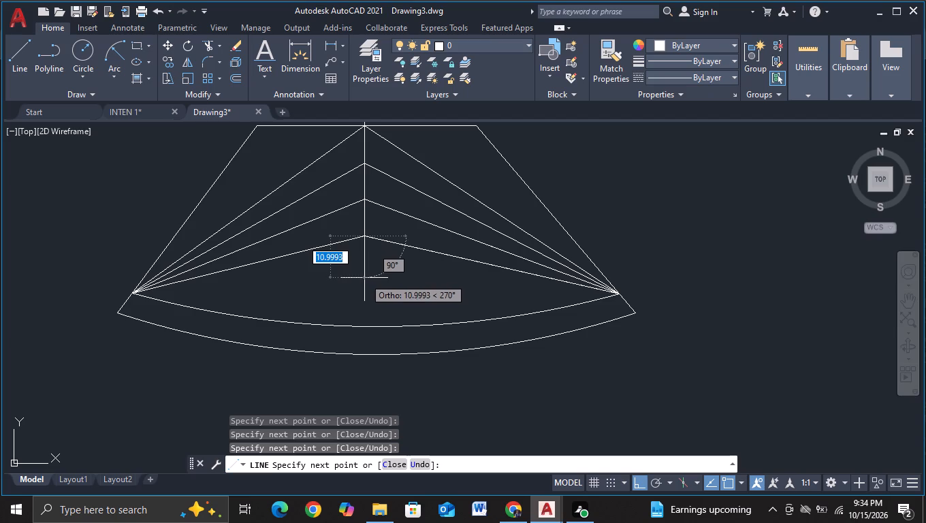
click(364, 277)
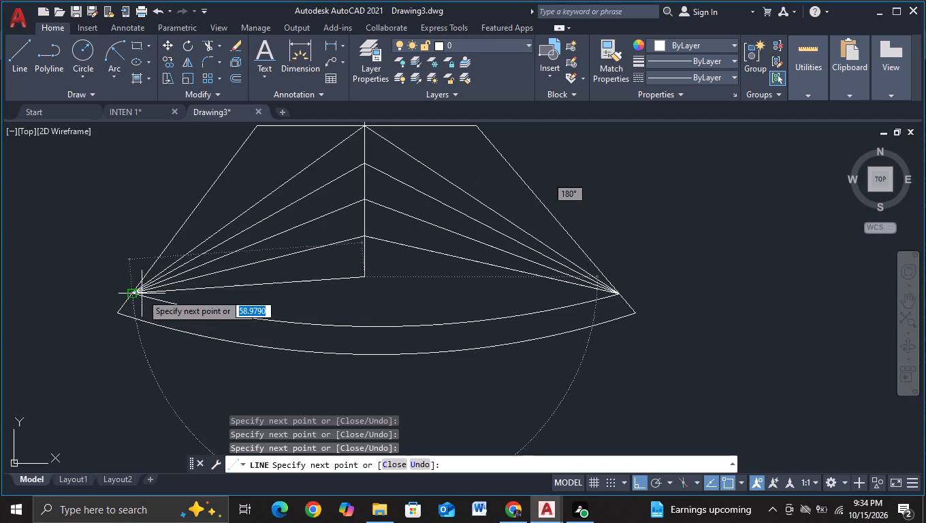
click(142, 294)
click(366, 281)
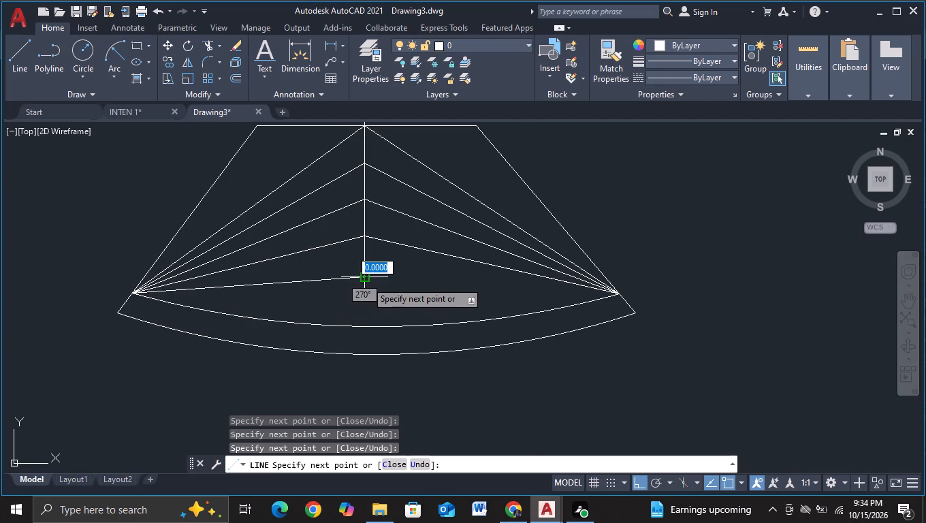
click(359, 274)
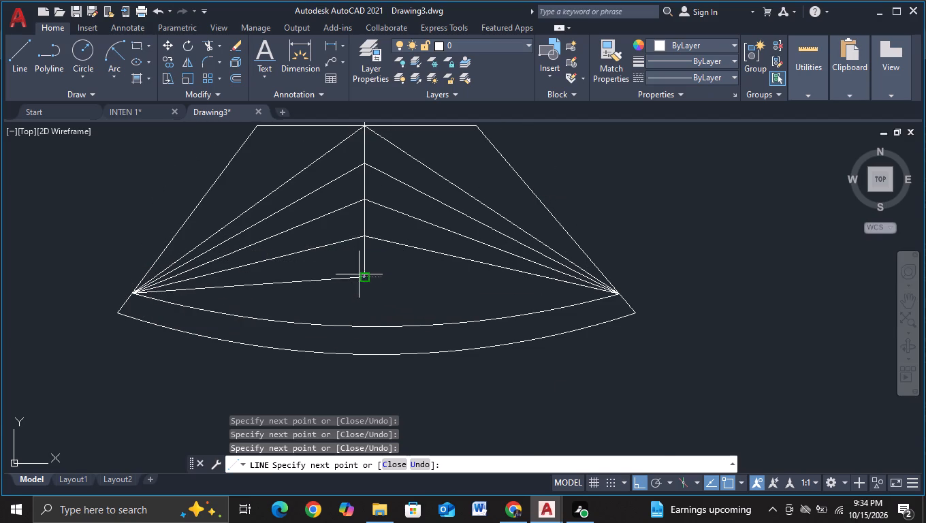
click(616, 294)
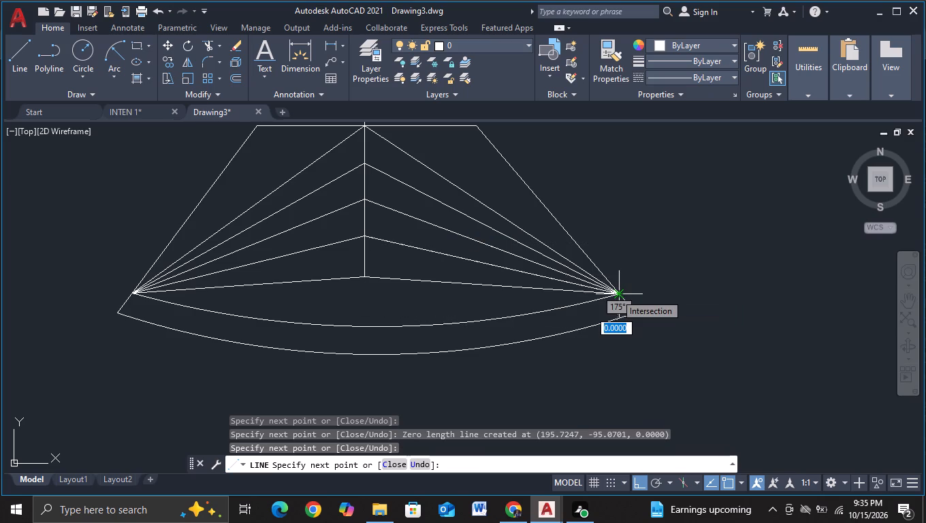
key(Escape)
Draw two diagonal lines from the lower end of the central vertical to the two ends of the trapezoid's top line.
scroll(371, 284, down, 2)
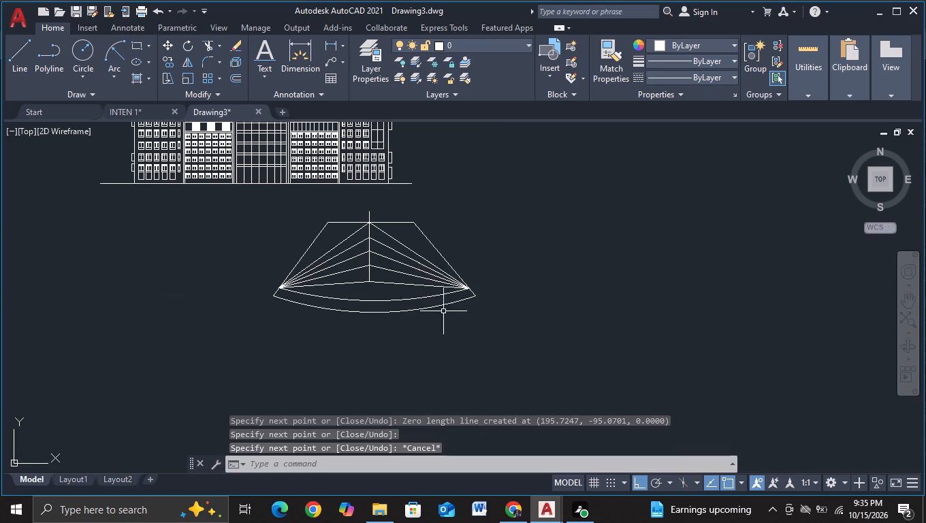
scroll(451, 319, up, 1)
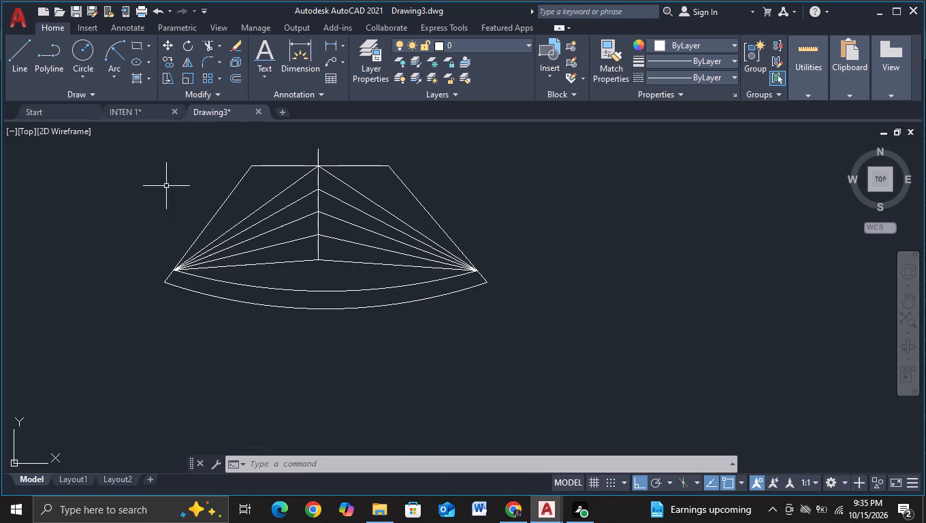
click(23, 68)
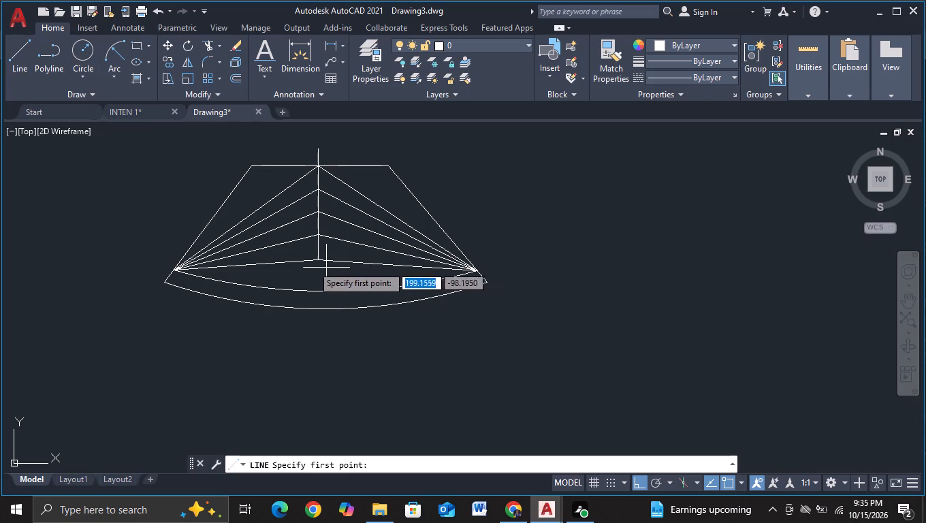
click(318, 264)
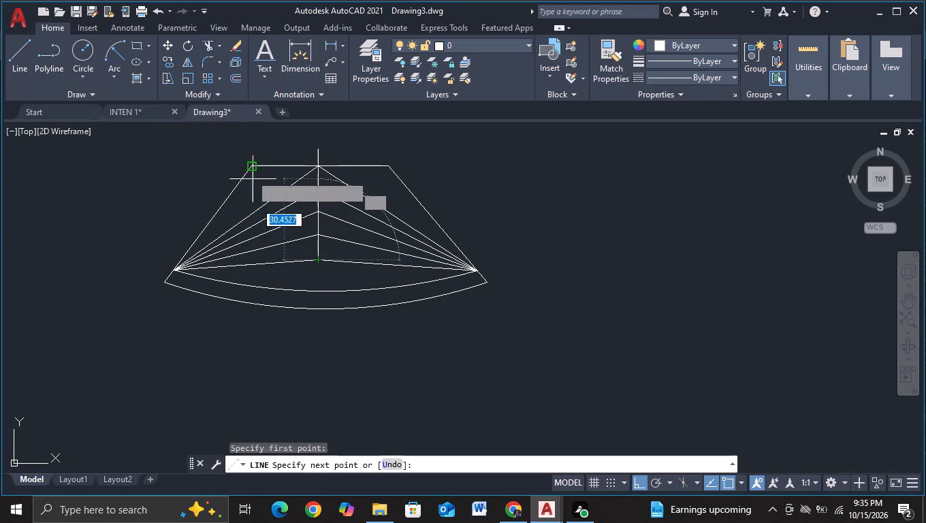
click(251, 174)
click(315, 256)
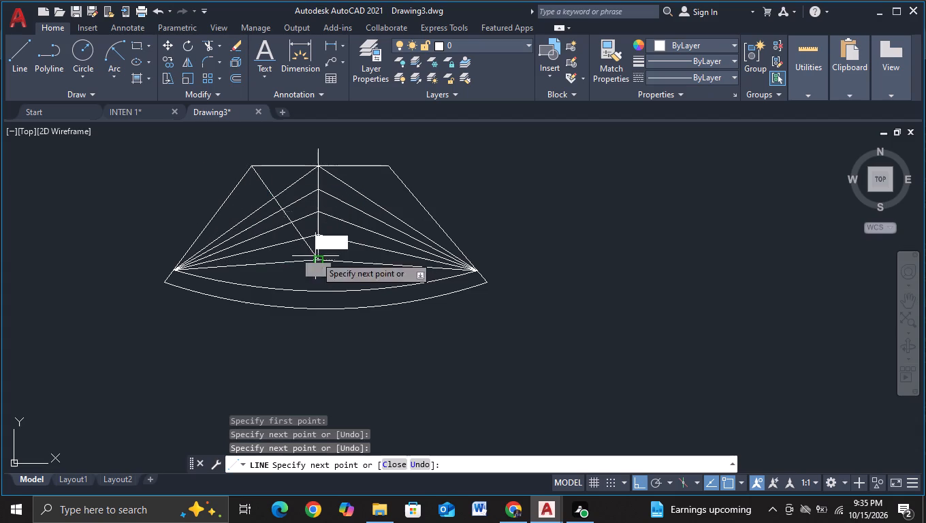
click(385, 163)
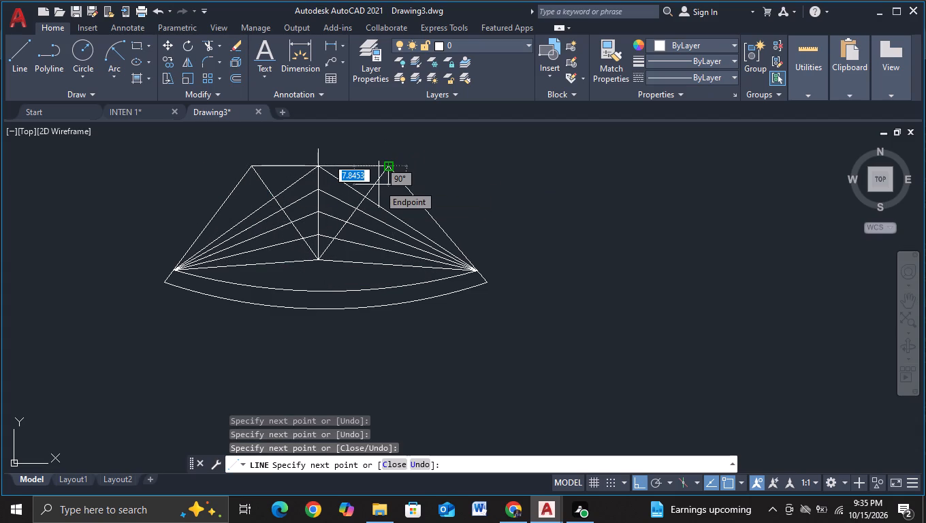
key(Escape)
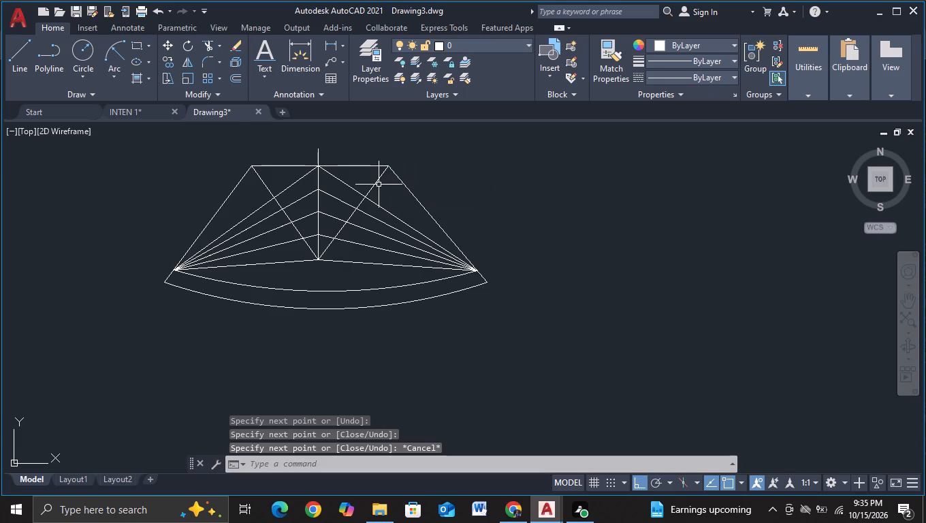
key(Escape)
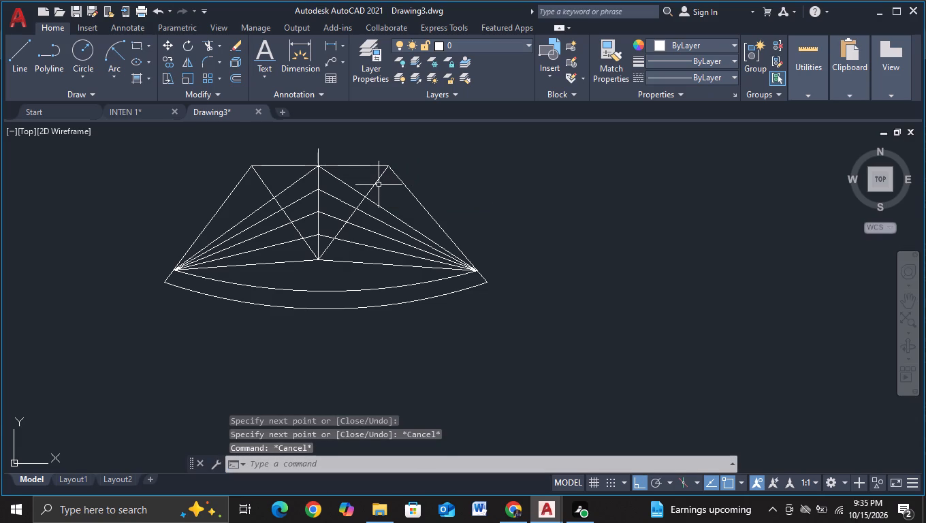
Delete the whole trapezoidal element drawn below ground, including its arcs, central vertical and fanned diagonals.
drag(172, 161, 163, 171)
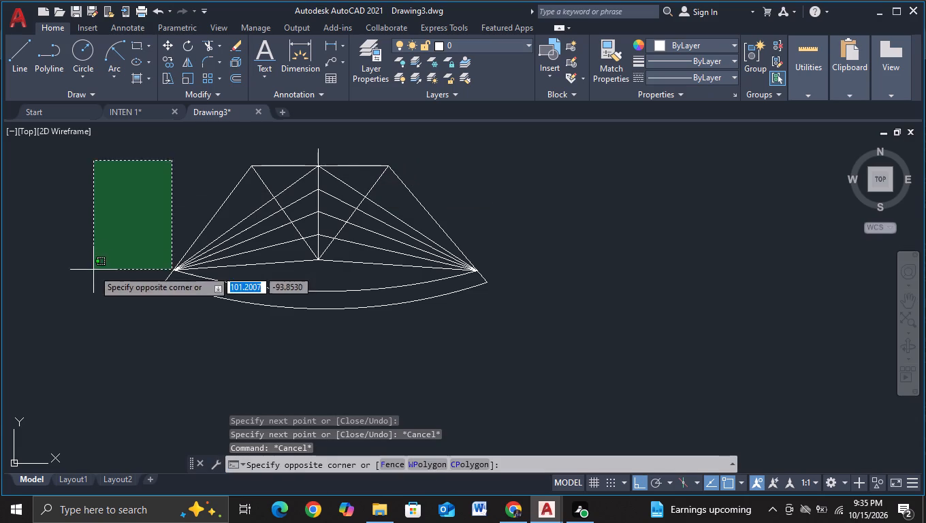
click(473, 338)
click(542, 276)
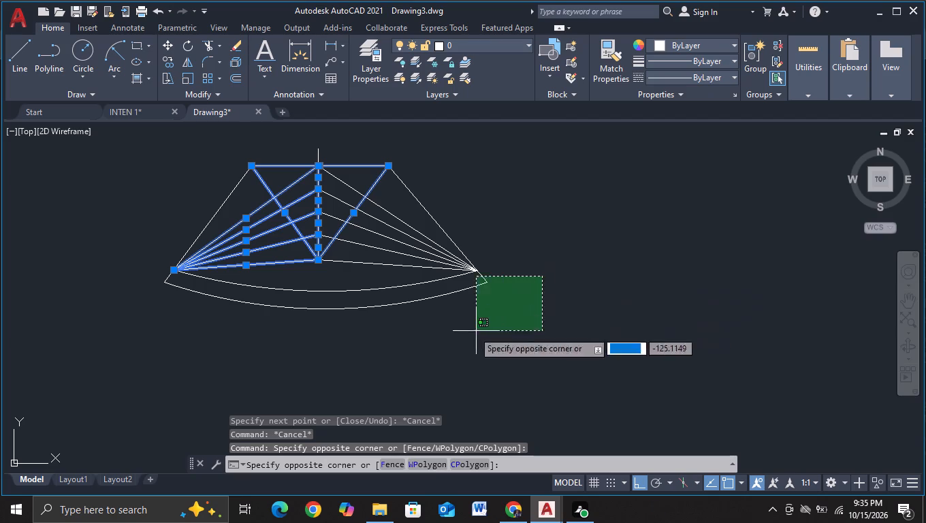
click(204, 287)
drag(452, 186, 316, 358)
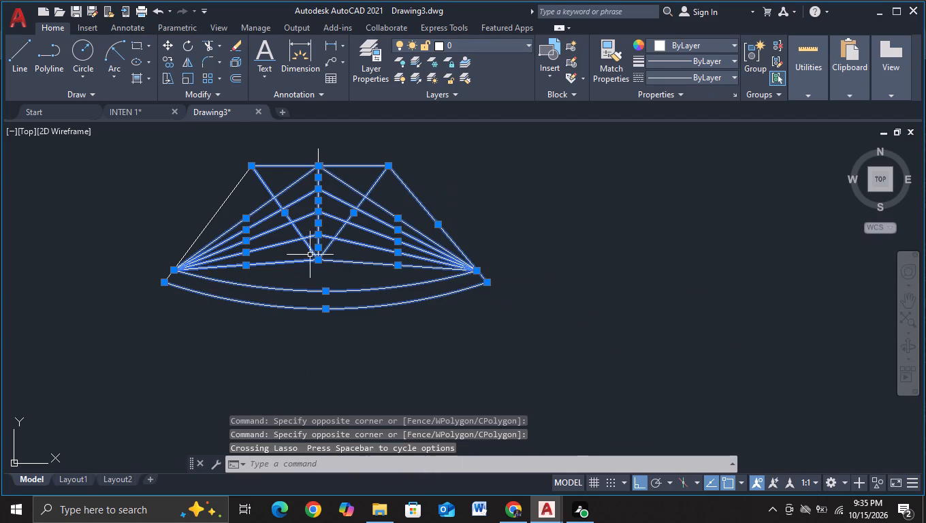
drag(290, 159, 357, 160)
drag(178, 178, 236, 215)
drag(261, 217, 157, 207)
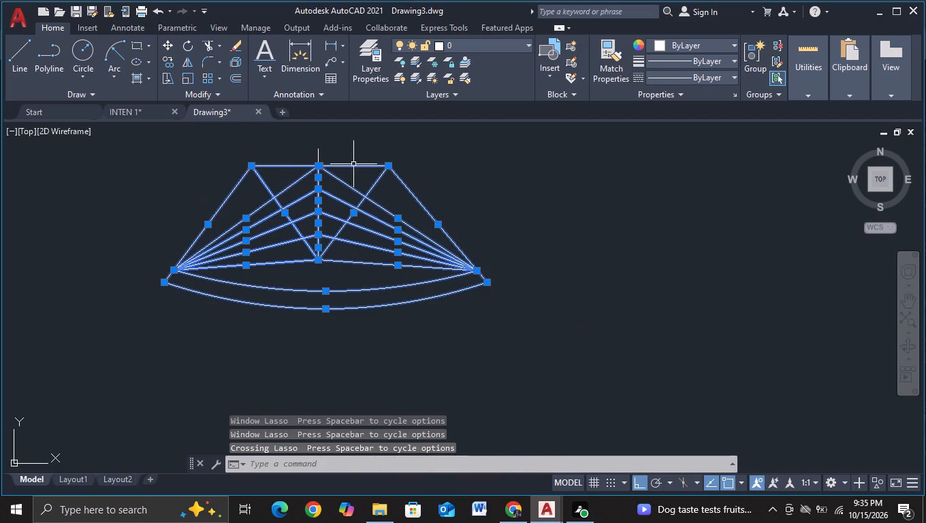
drag(347, 157, 299, 158)
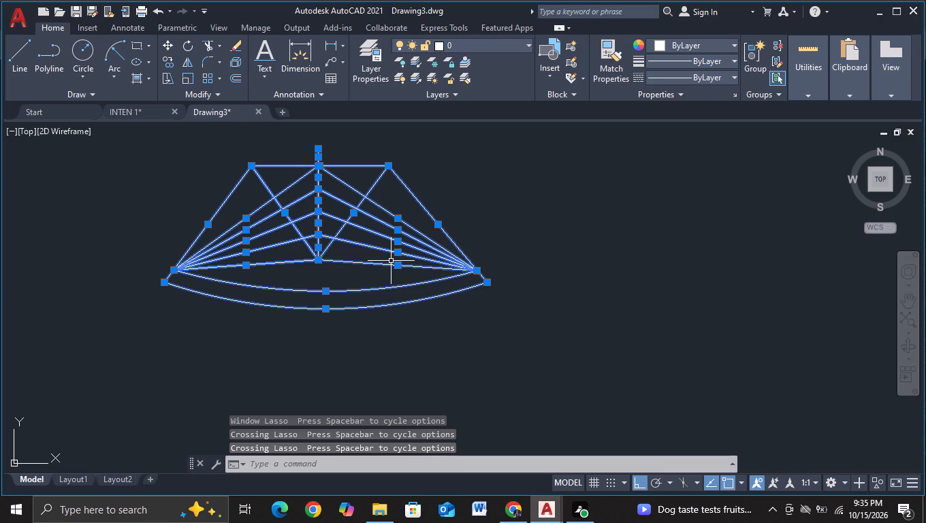
key(Delete)
Copy the pitched truss roof beneath the dome straight down onto the lower central facade, across the second window row above ground.
scroll(391, 261, down, 3)
middle_drag(391, 261, 492, 348)
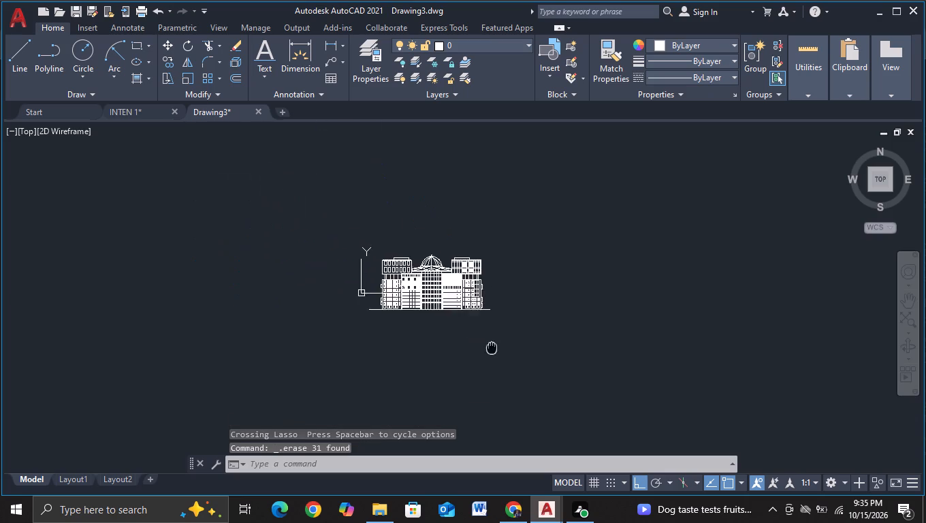
scroll(492, 348, up, 3)
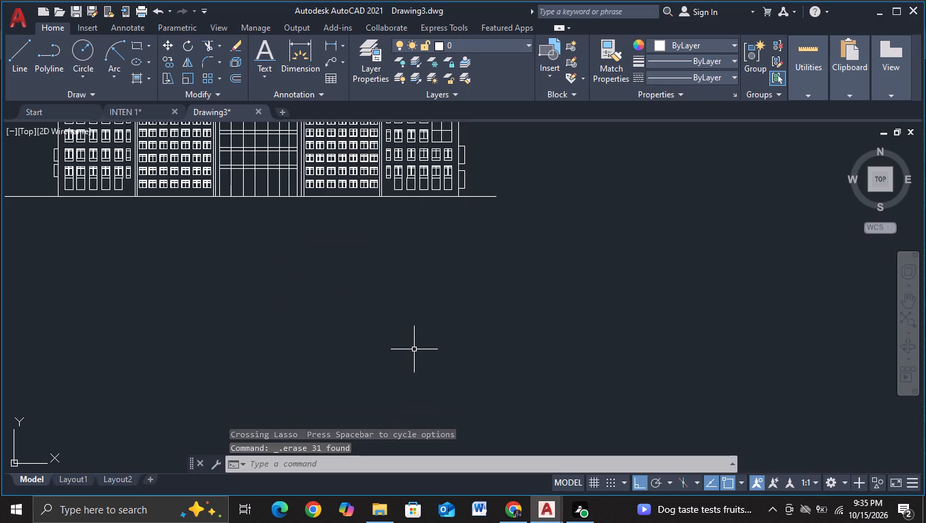
key(Escape)
middle_drag(272, 274, 402, 400)
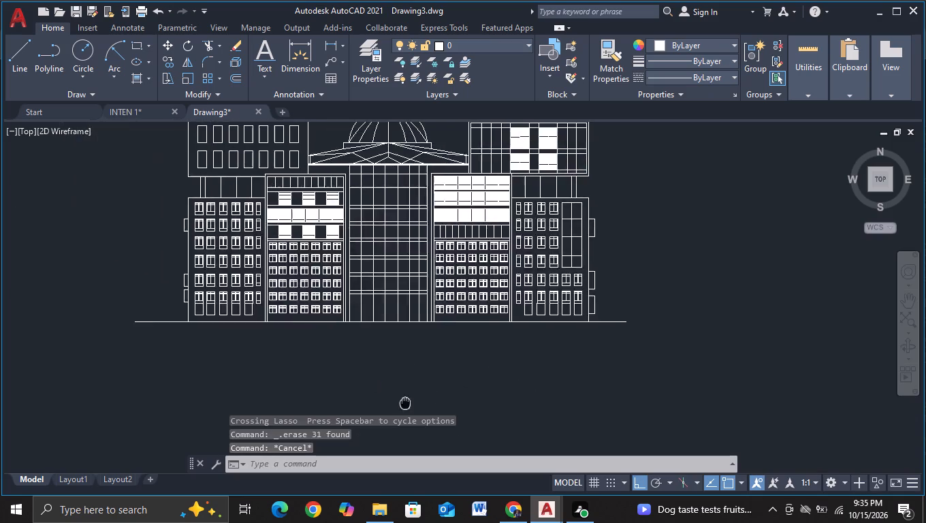
scroll(400, 346, up, 2)
middle_drag(389, 306, 499, 490)
scroll(432, 307, down, 2)
middle_drag(446, 276, 447, 285)
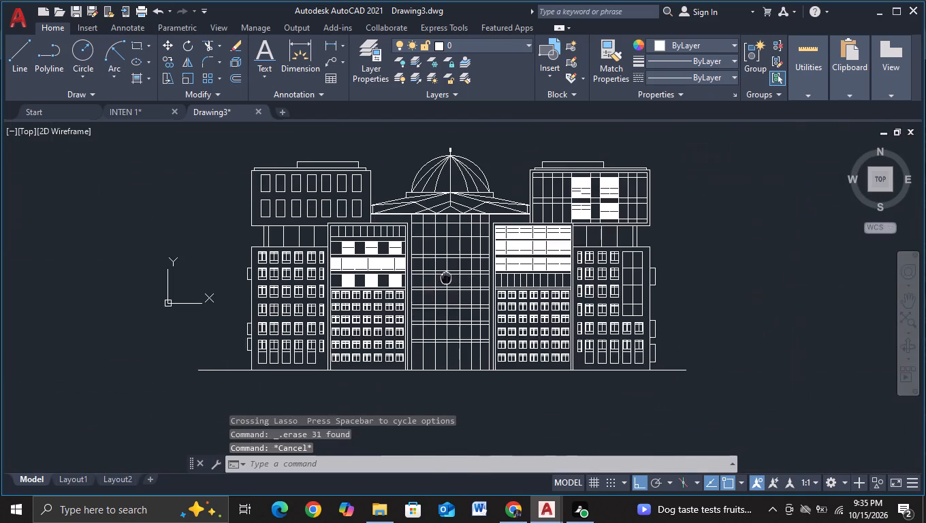
middle_drag(447, 285, 478, 432)
scroll(475, 422, up, 2)
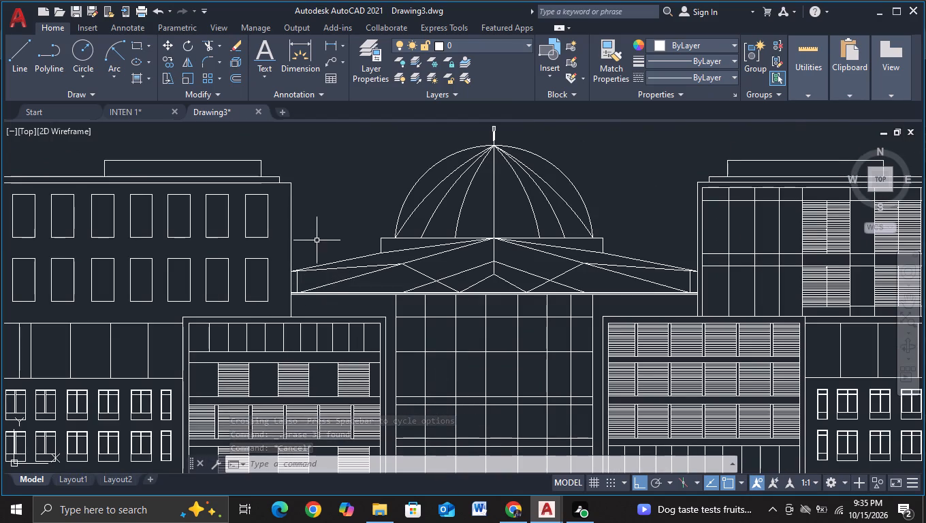
click(281, 246)
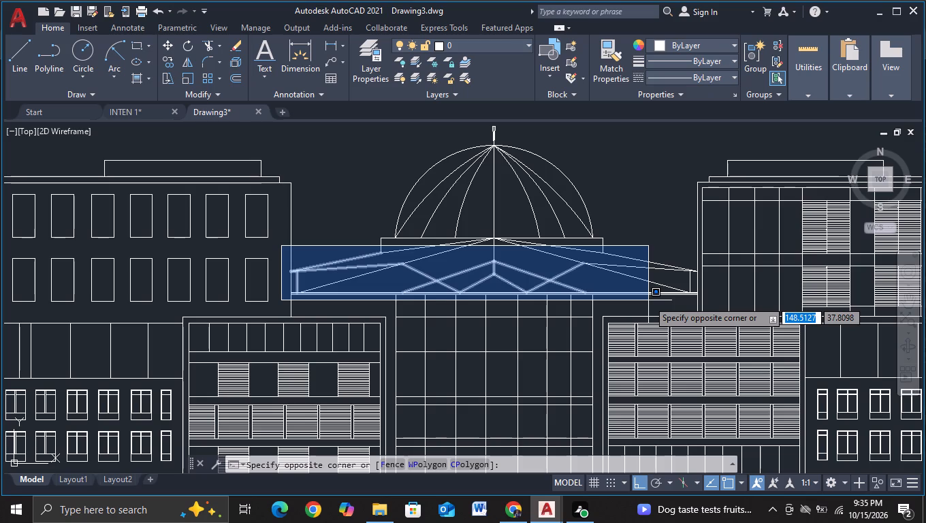
key(Escape)
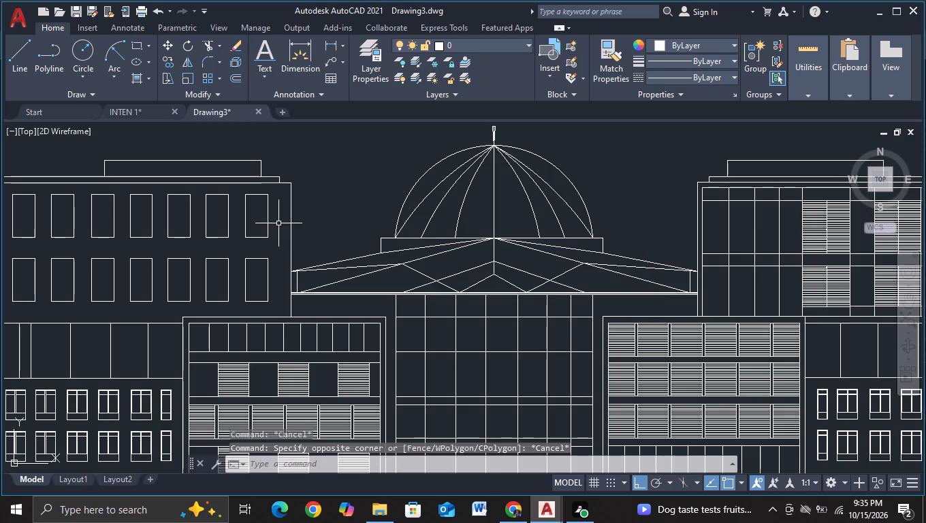
click(278, 219)
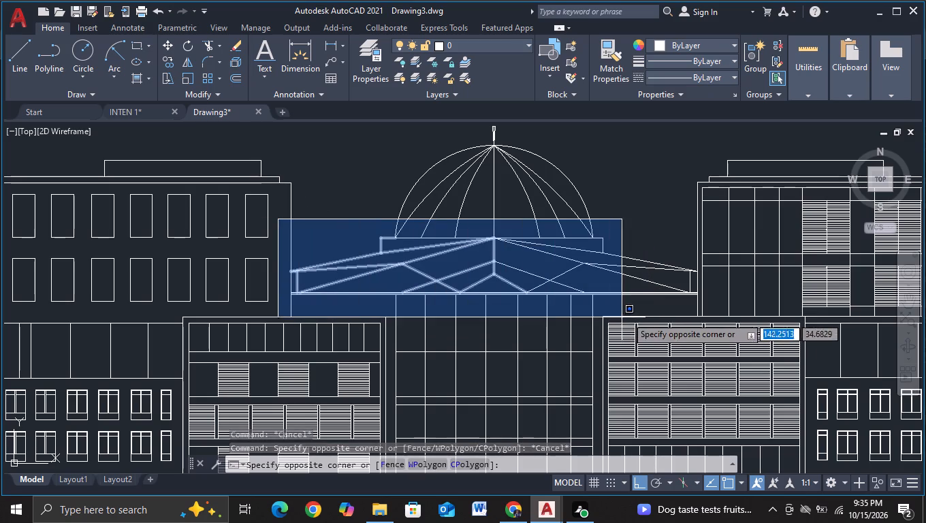
click(715, 313)
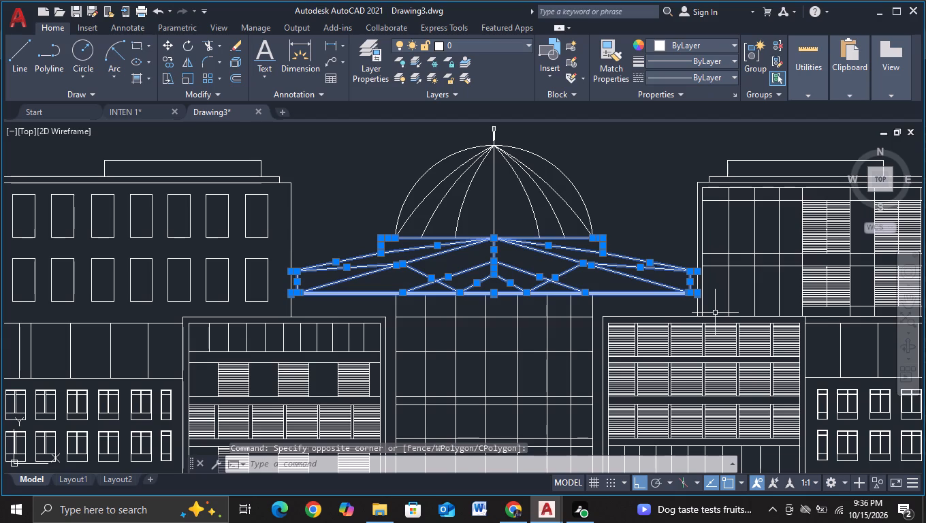
key(c)
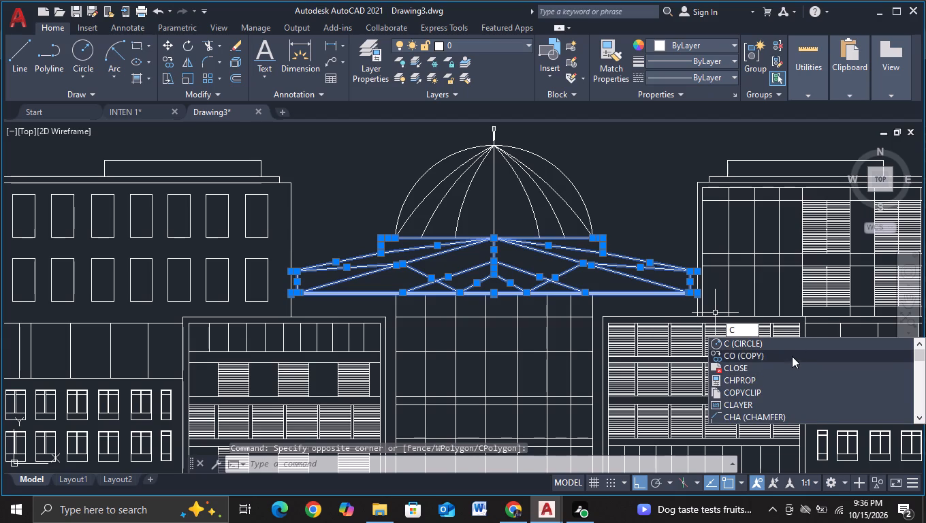
click(792, 356)
click(508, 276)
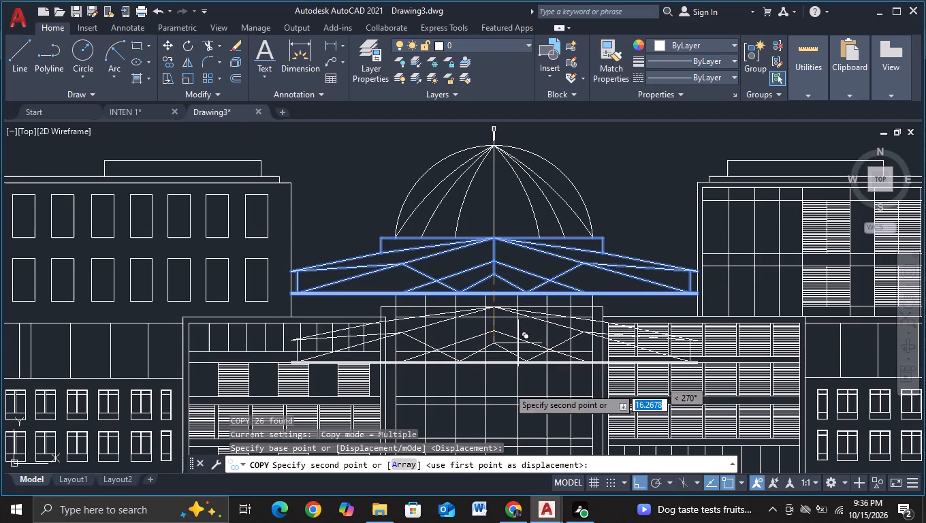
middle_drag(507, 394, 480, 296)
middle_drag(477, 367, 443, 202)
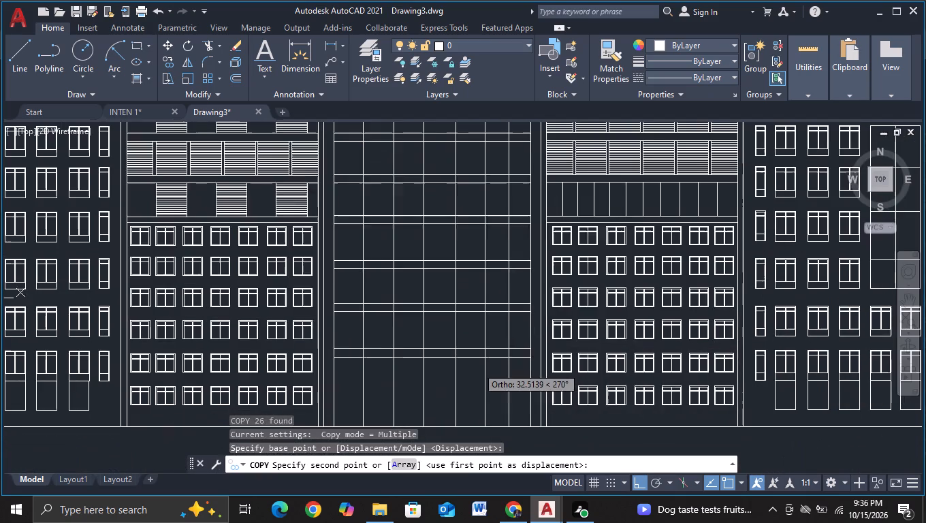
middle_drag(442, 327, 420, 210)
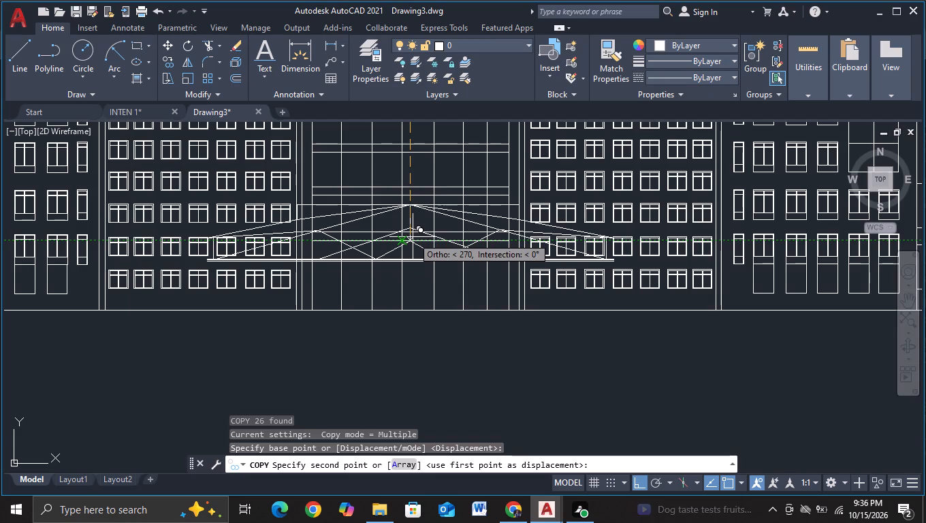
click(413, 237)
key(Escape)
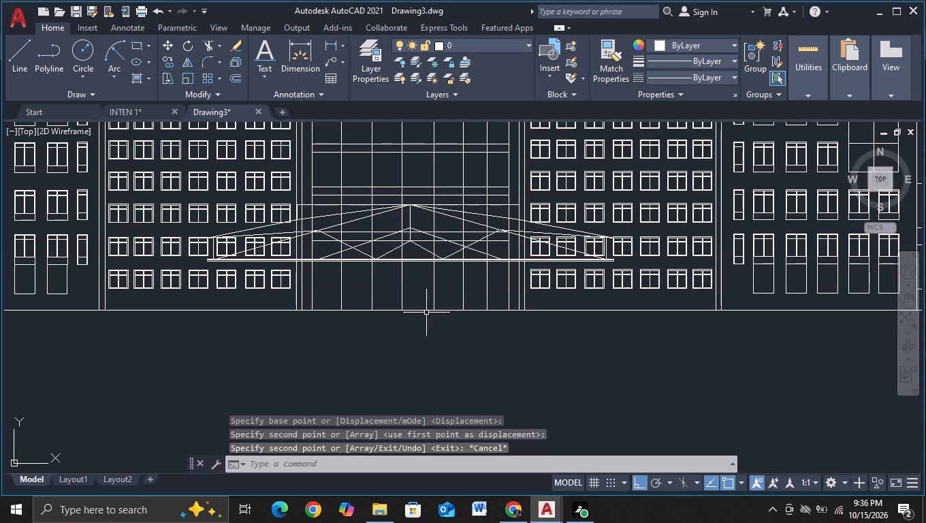
Delete the three windows lying behind the left half of the copied truss canopy.
scroll(305, 313, up, 1)
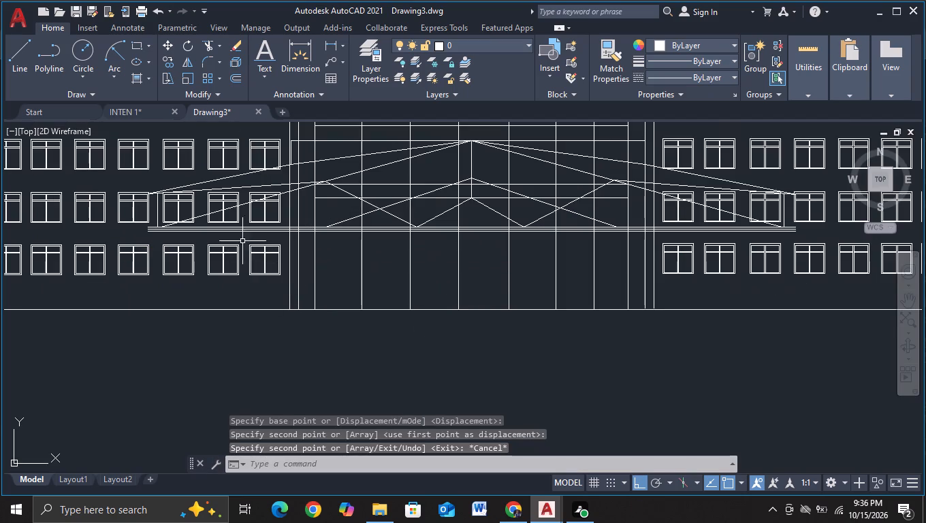
middle_drag(197, 247, 245, 282)
scroll(246, 282, up, 3)
middle_drag(203, 267, 342, 344)
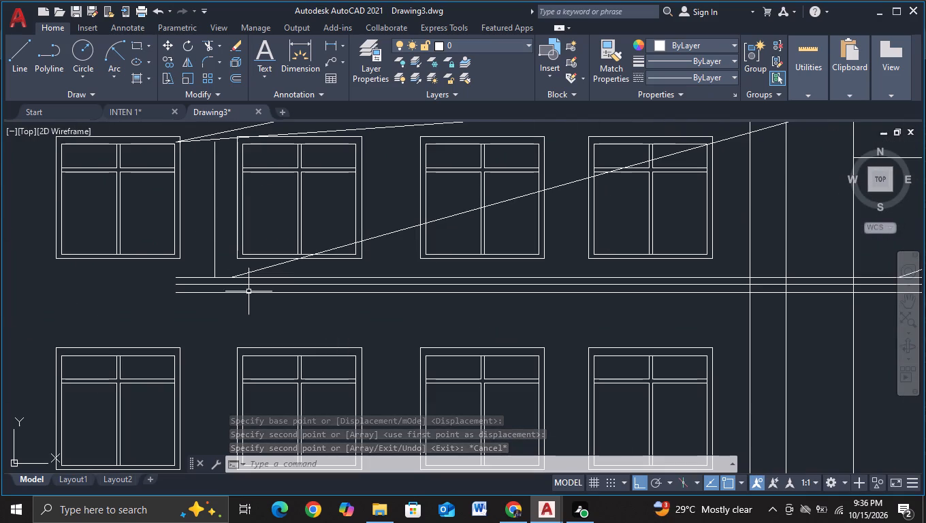
middle_drag(263, 216, 287, 271)
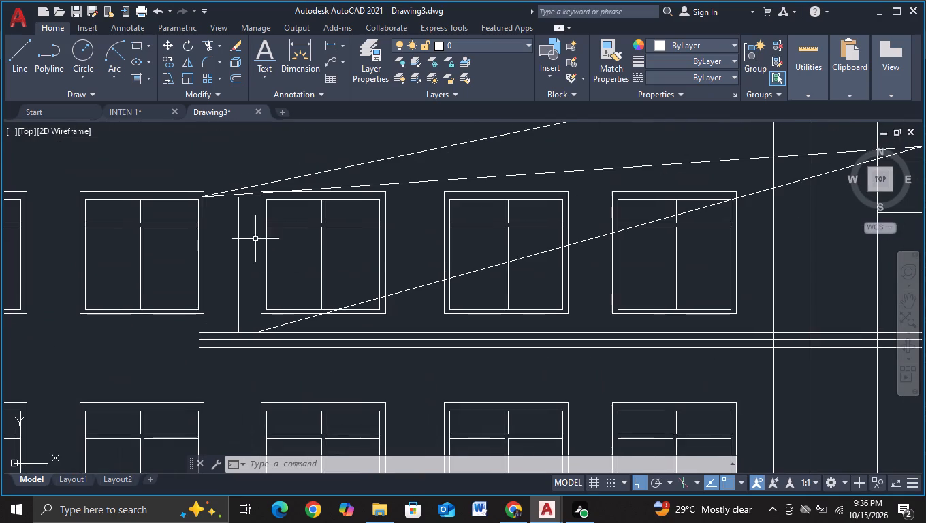
click(250, 152)
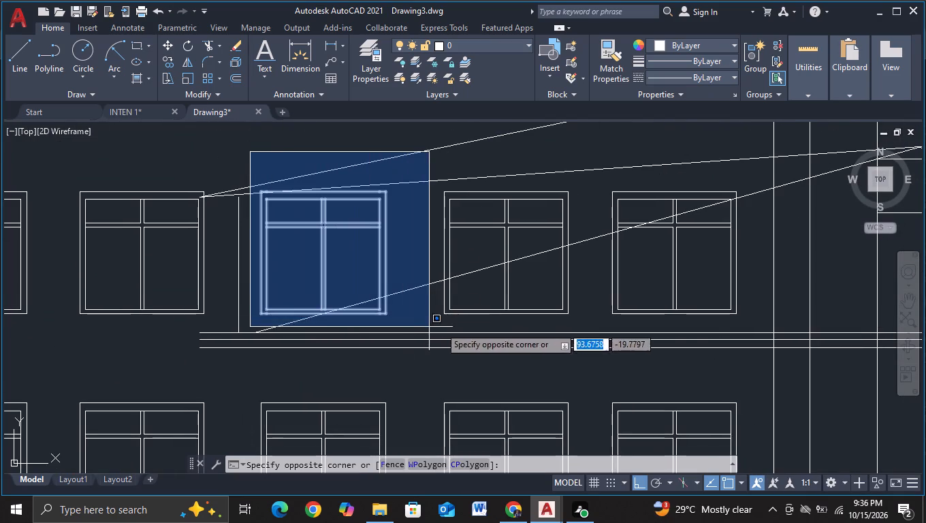
middle_drag(509, 315, 168, 338)
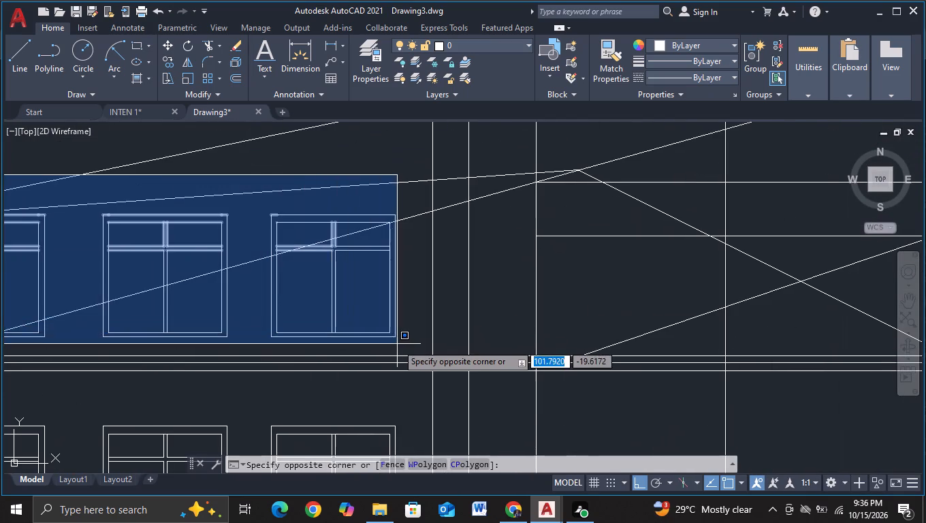
click(403, 344)
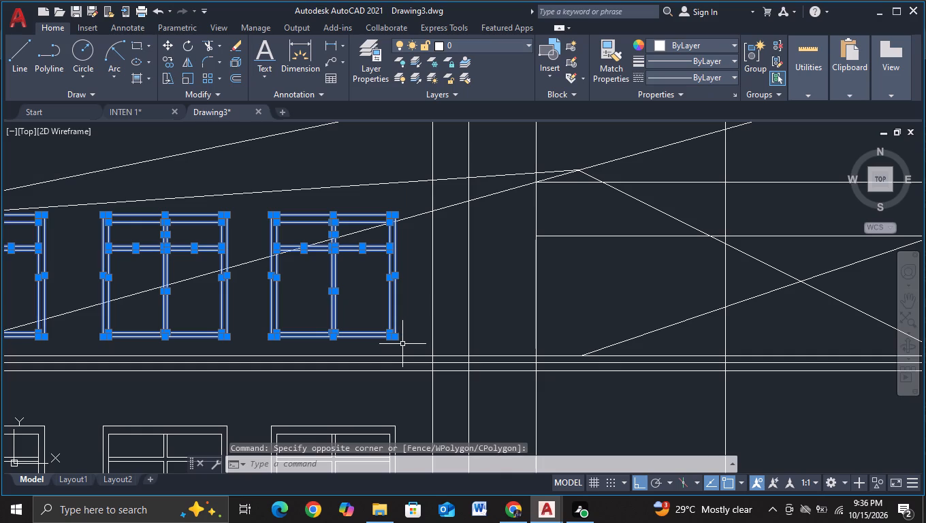
key(Delete)
Trim the lower right corner of the window that projects below the copied canopy's left upper slope.
scroll(402, 344, down, 3)
scroll(398, 342, up, 1)
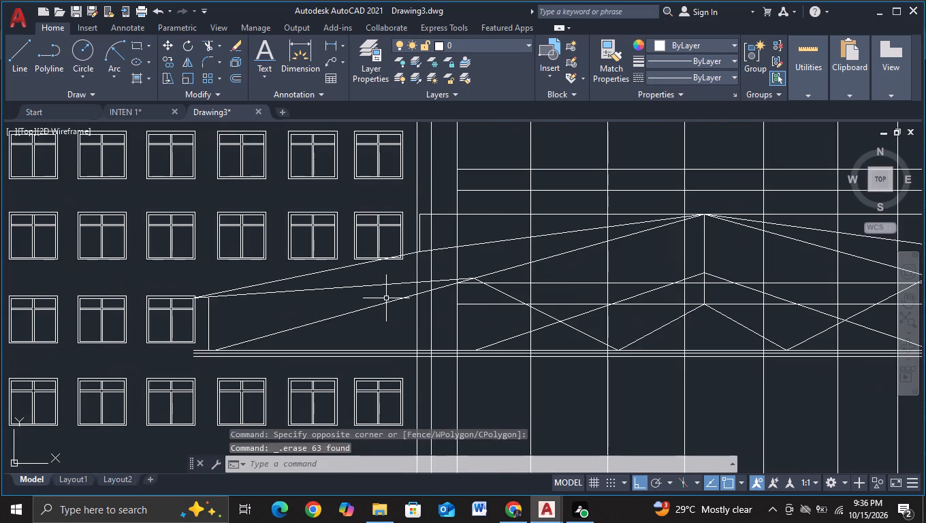
scroll(386, 295, up, 2)
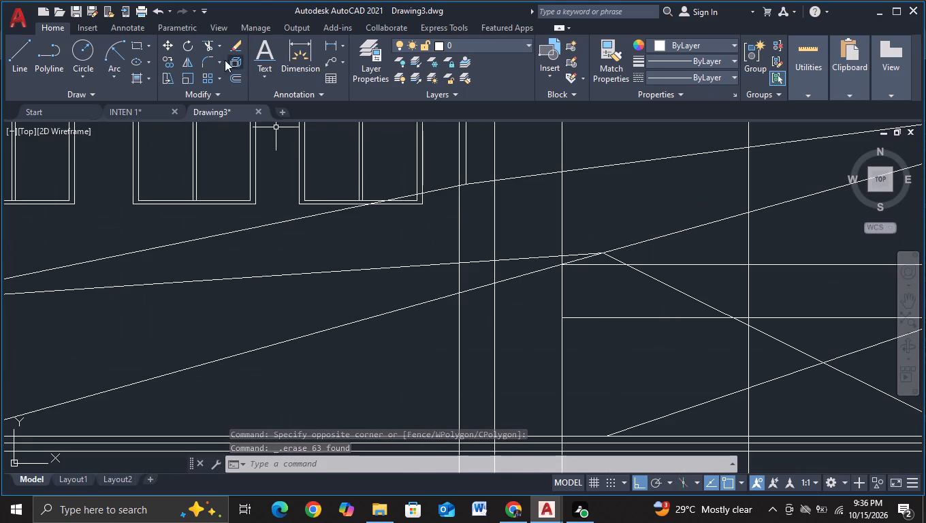
click(202, 41)
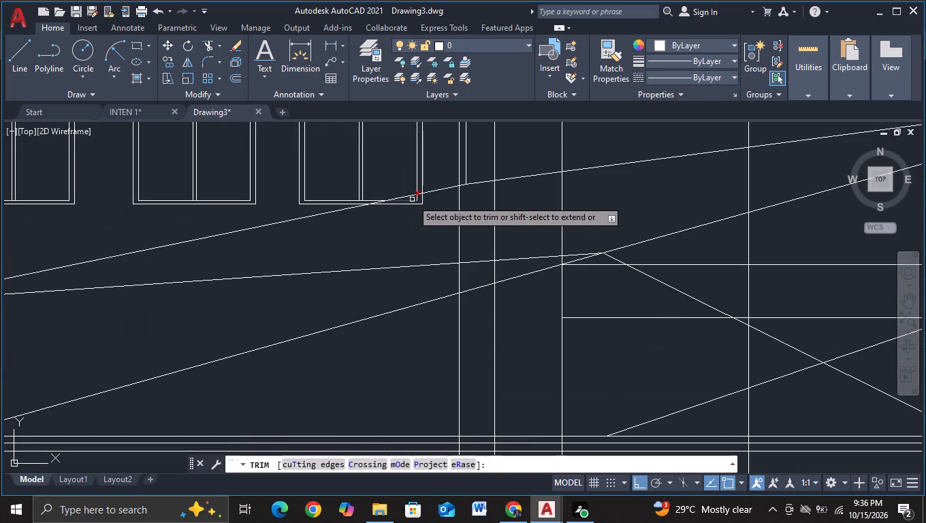
drag(412, 200, 405, 214)
click(402, 205)
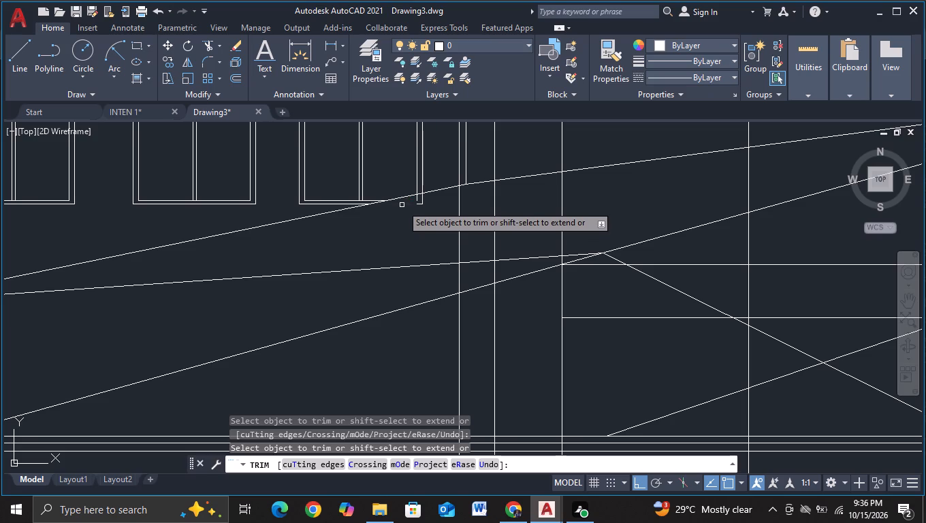
click(417, 200)
click(421, 200)
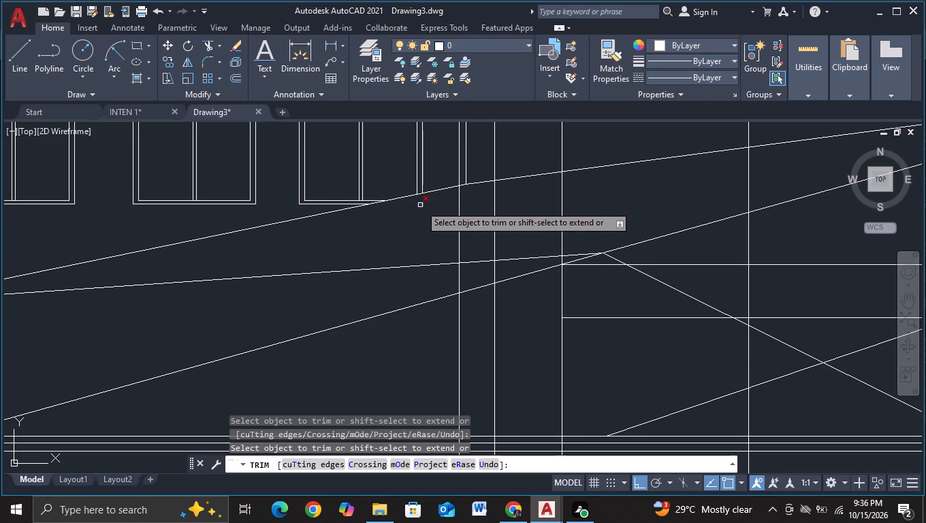
click(420, 205)
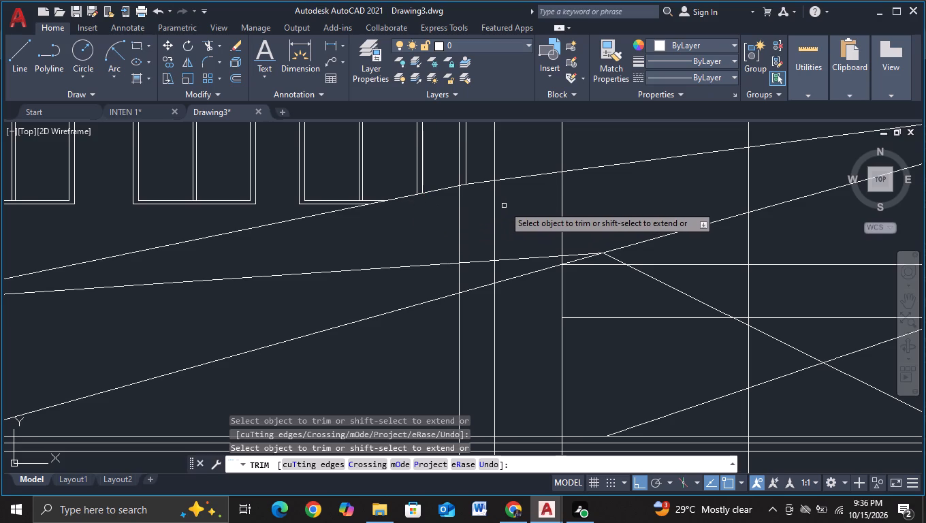
Trim the facade's vertical lines between the canopy's upper slope and the sloping lines beneath it on the left side.
scroll(502, 218, down, 2)
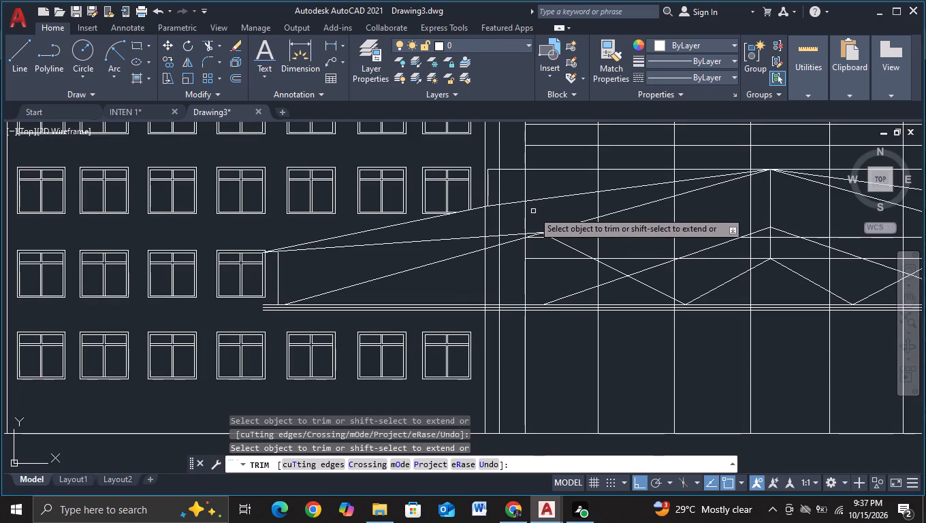
drag(535, 211, 458, 225)
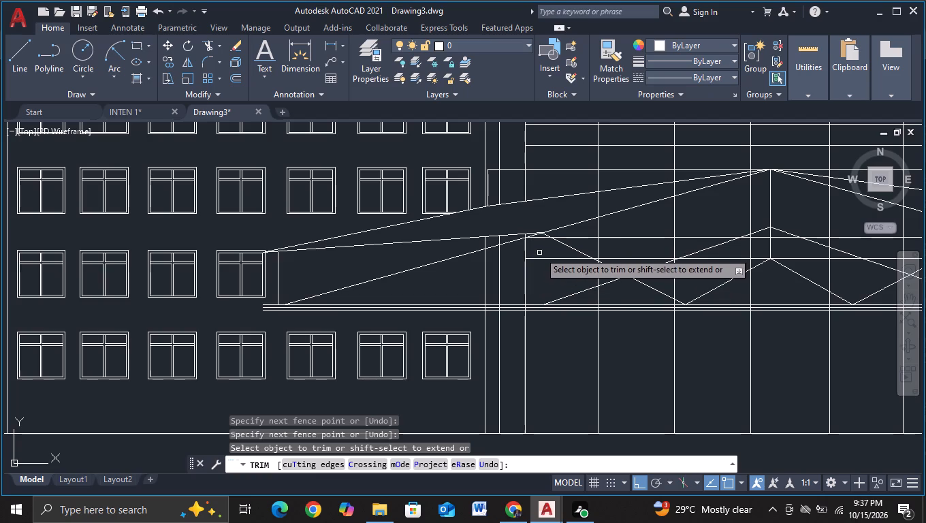
Trim the tips of the copied canopy's upper sloping lines that overrun the adjacent window's edge at the left eave.
scroll(263, 275, up, 2)
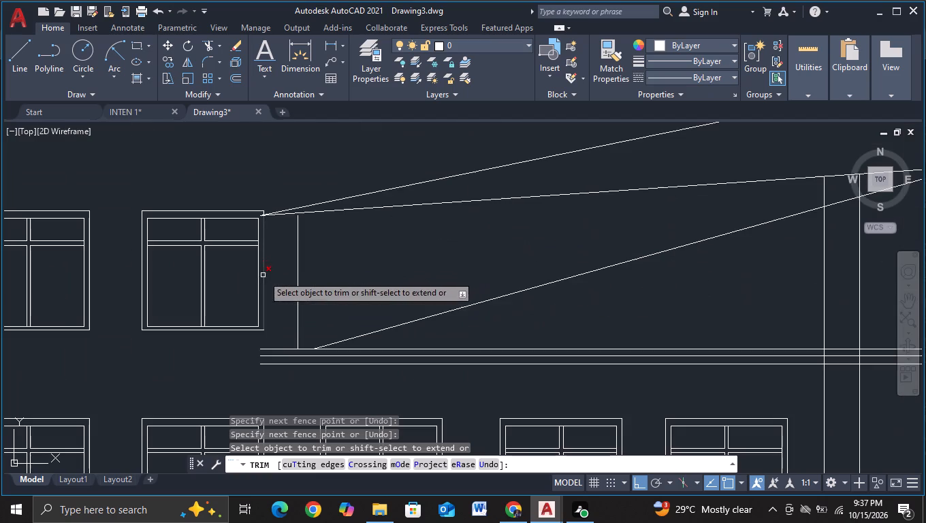
scroll(257, 240, up, 1)
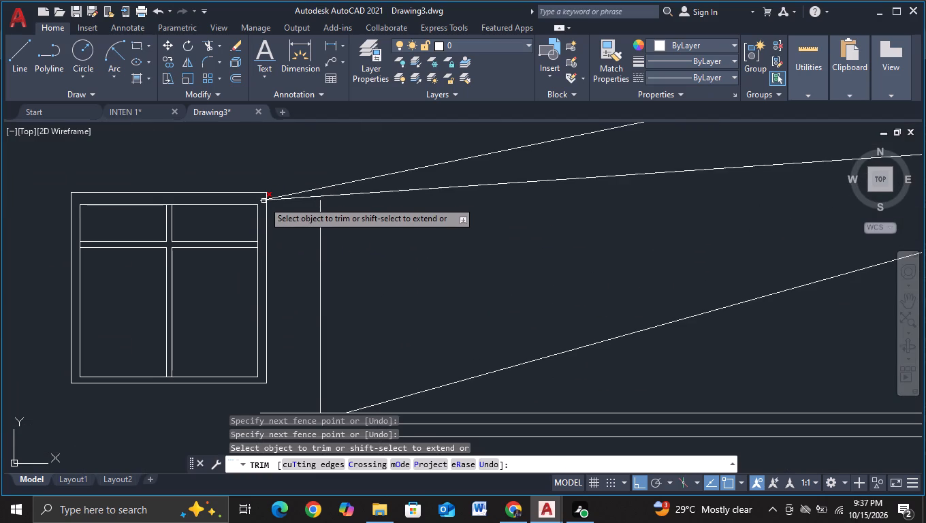
click(264, 201)
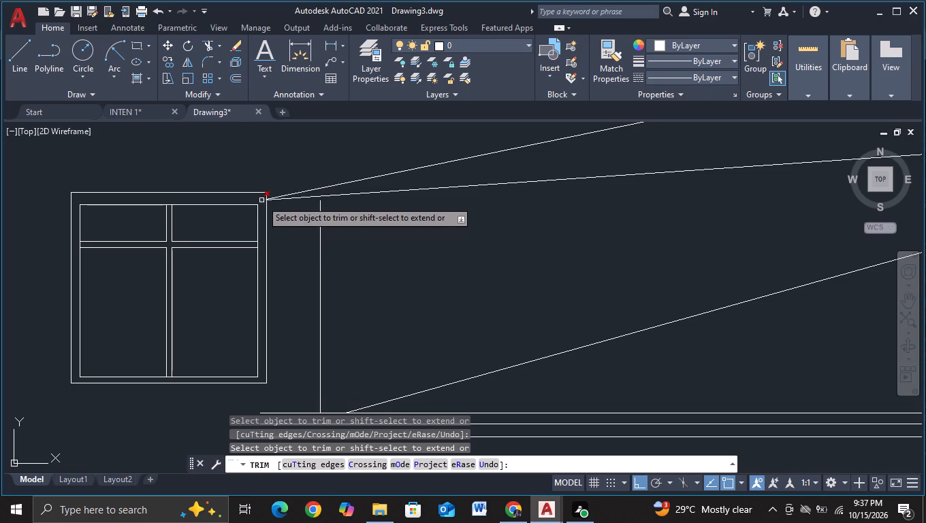
click(261, 200)
Trim the two facade verticals left of the central bay between the canopy's upper chord and its base line.
scroll(313, 257, down, 2)
middle_drag(373, 280, 351, 238)
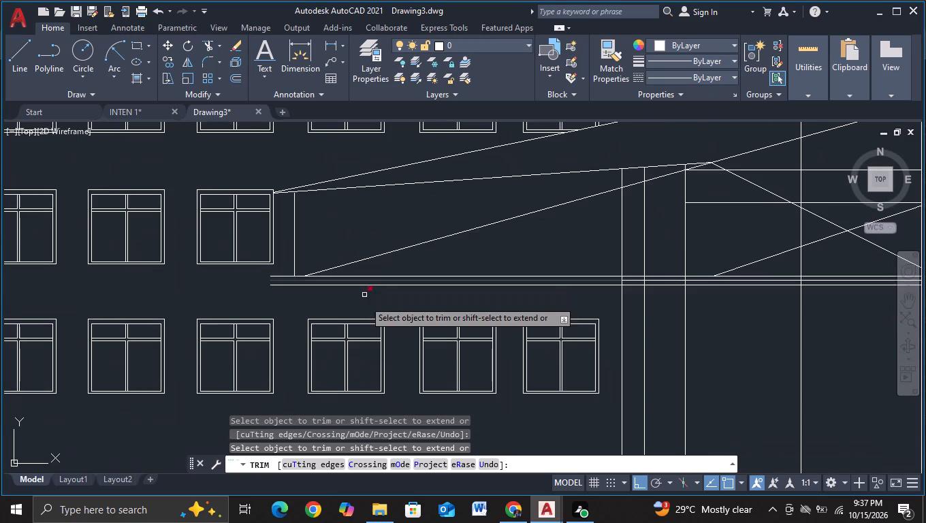
scroll(364, 323, down, 1)
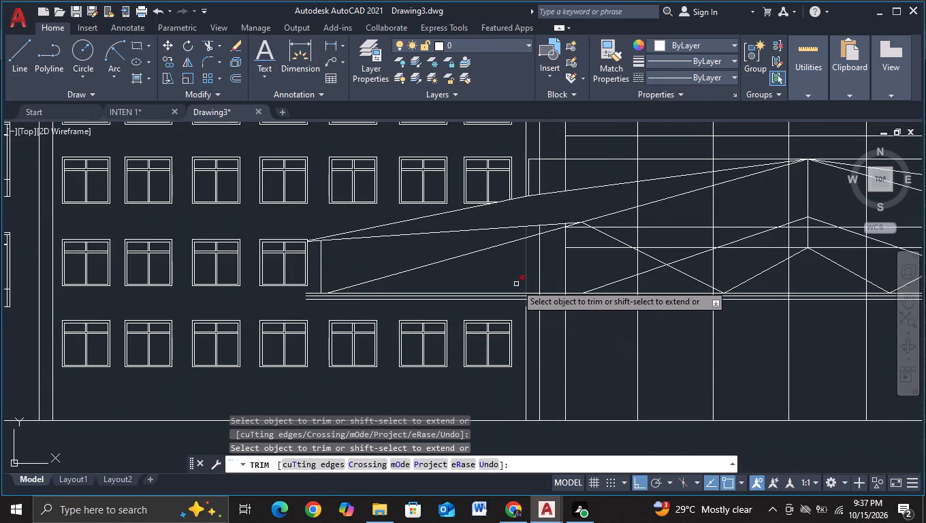
drag(515, 279, 548, 275)
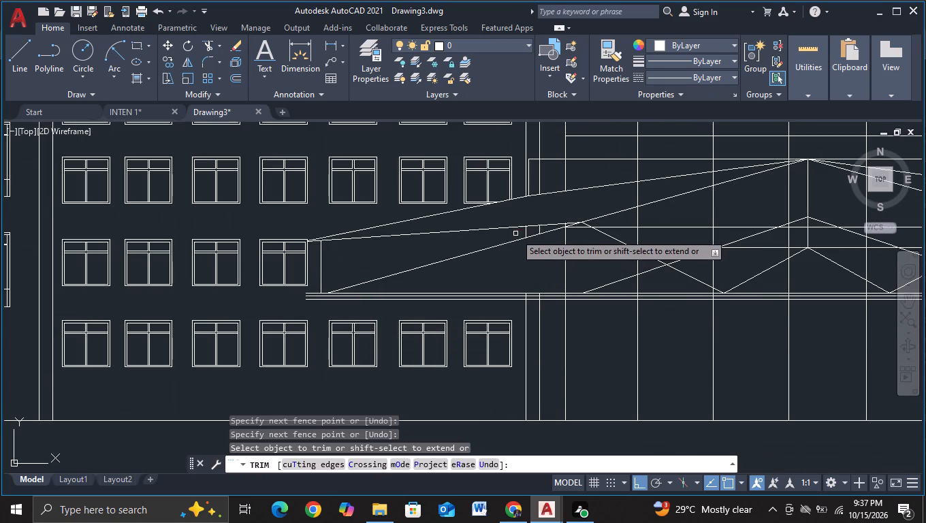
drag(523, 234, 540, 230)
Trim the vertical lines below the canopy's main diagonals, down to the inner gable and upper horizontal line, on both sides of the peak.
scroll(547, 268, down, 1)
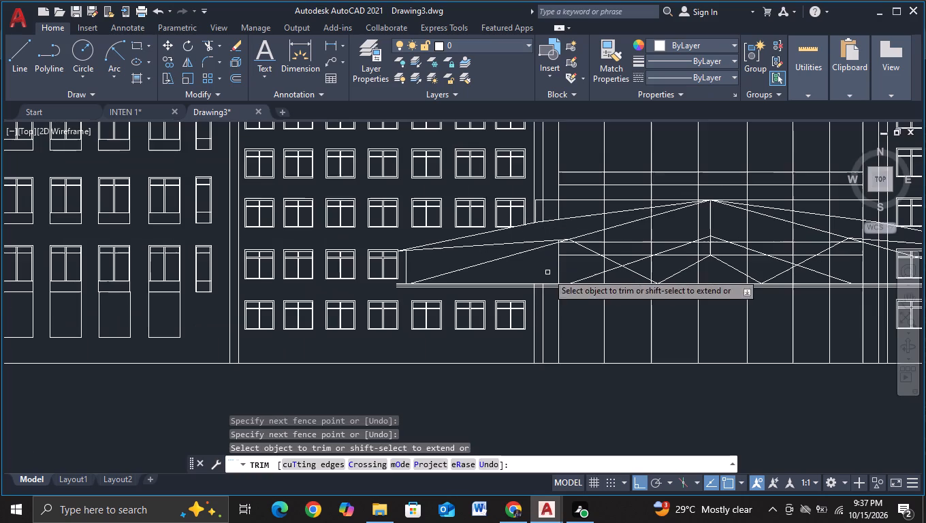
middle_drag(541, 283, 351, 302)
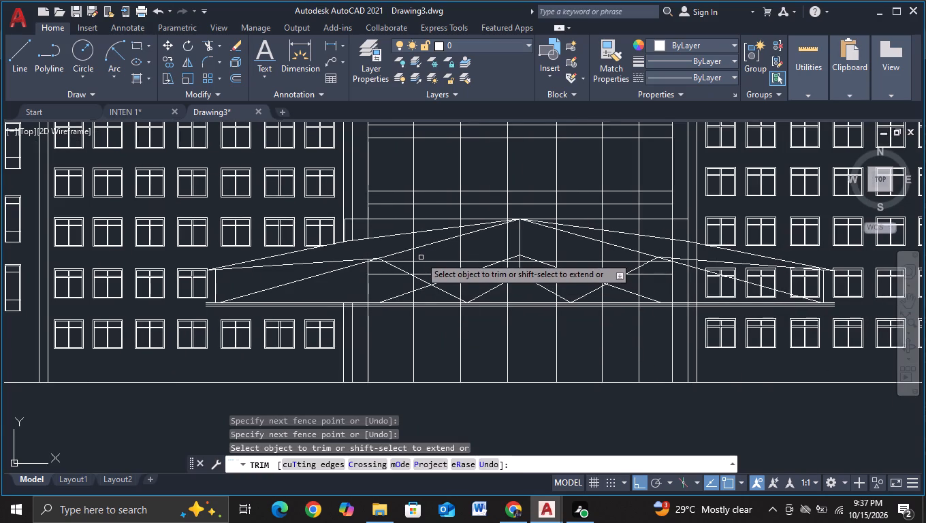
drag(411, 255, 488, 242)
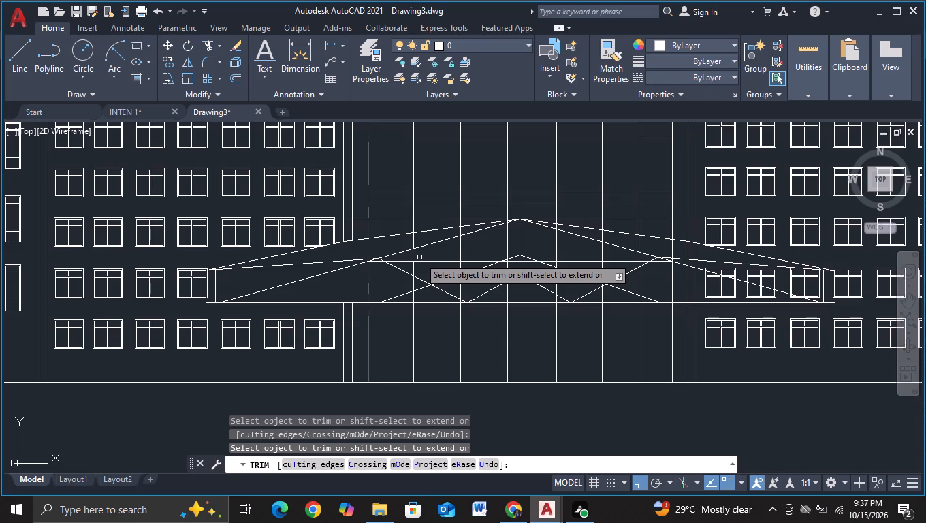
drag(433, 255, 522, 244)
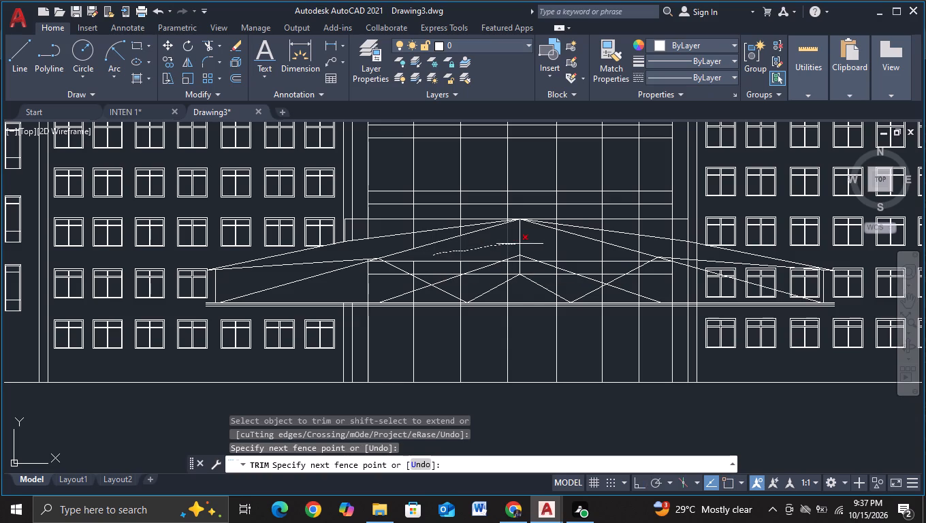
drag(522, 244, 609, 253)
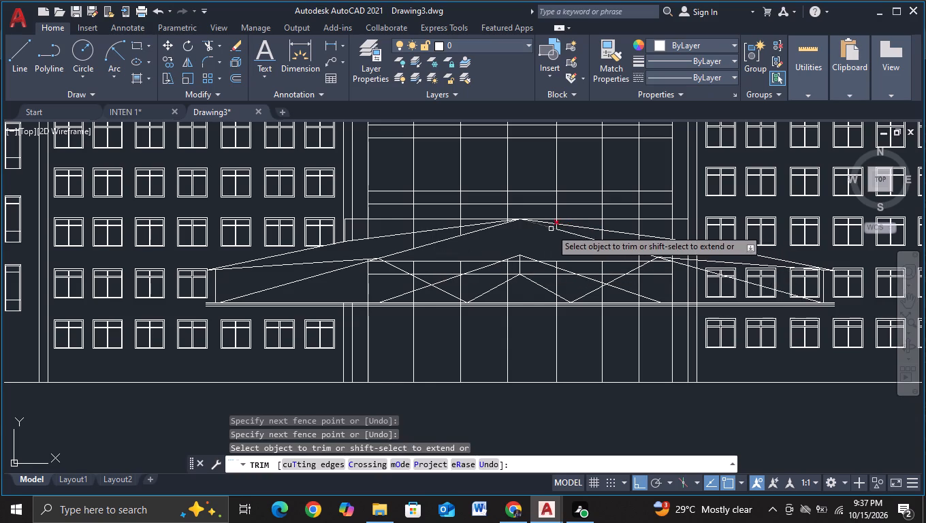
Trim the remaining facade verticals between the canopy's outer roof slopes and main diagonals on both sides of the peak.
scroll(551, 229, up, 2)
scroll(454, 256, down, 1)
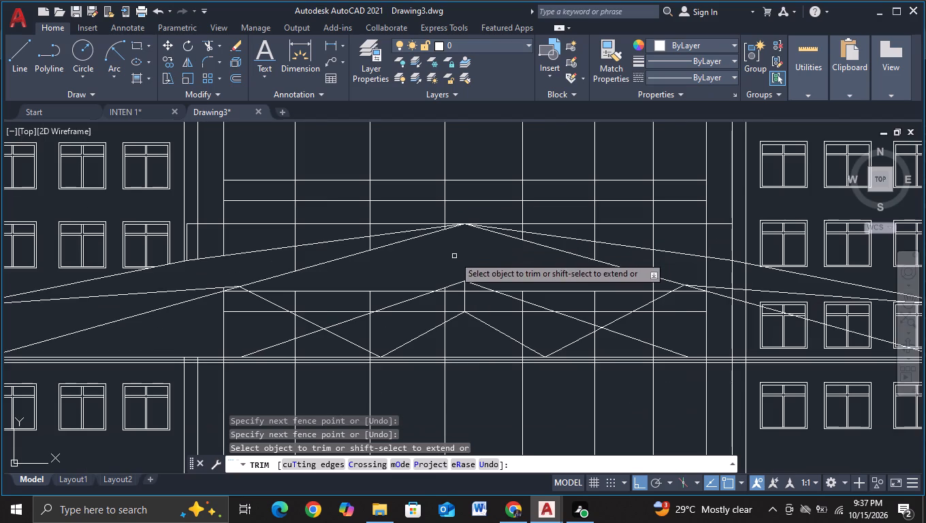
click(371, 244)
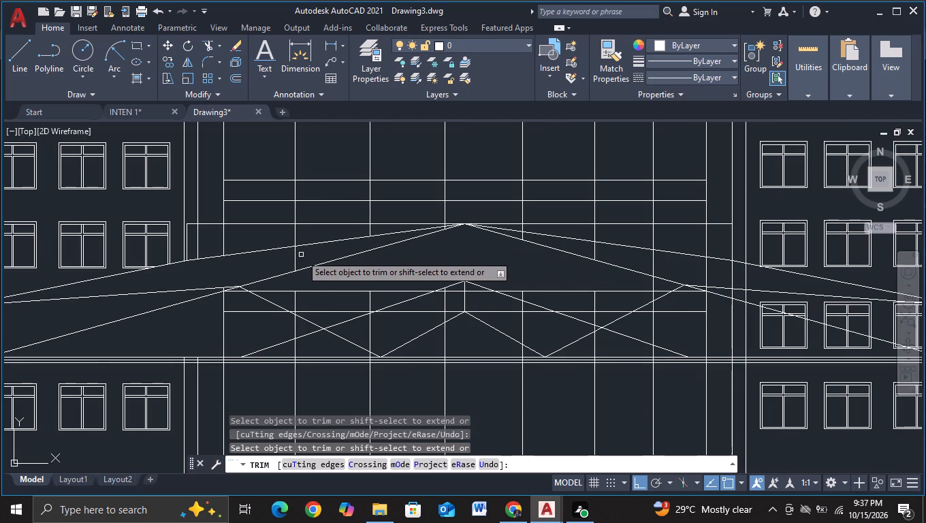
click(296, 256)
scroll(451, 235, up, 1)
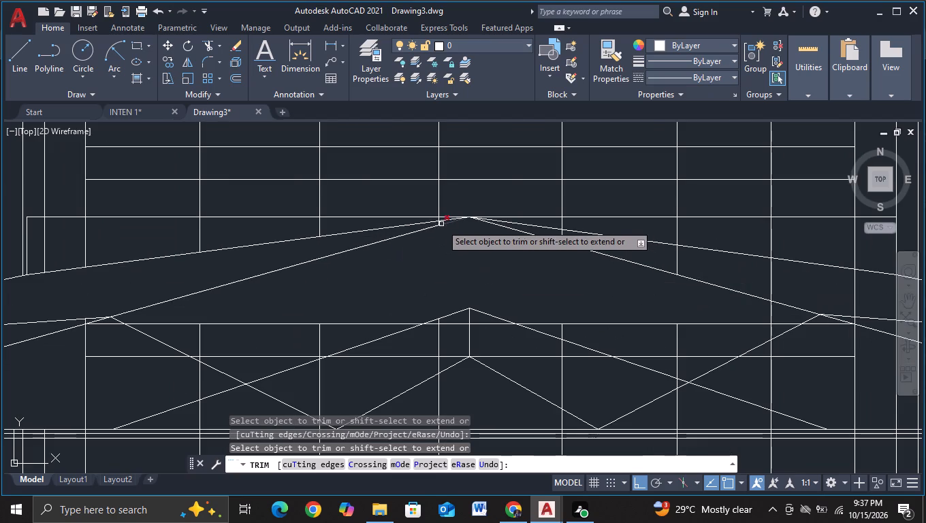
scroll(439, 223, up, 3)
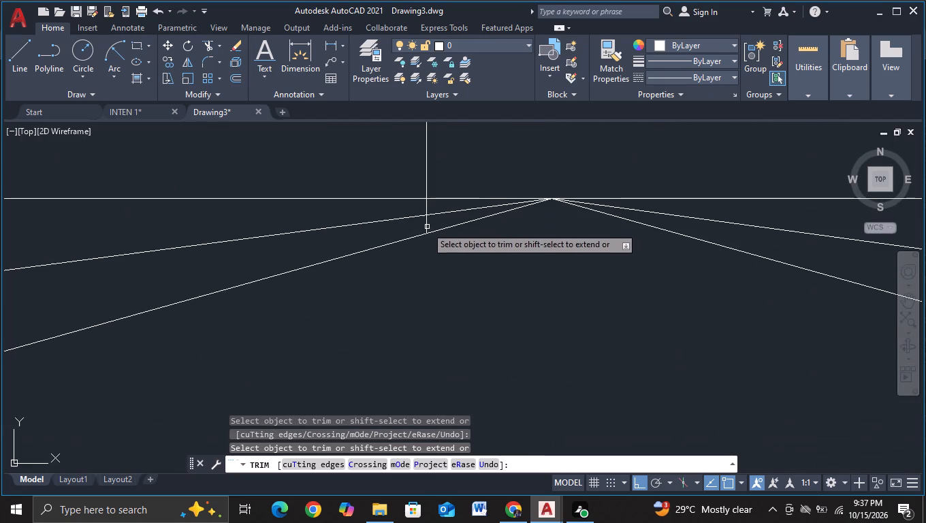
click(426, 226)
scroll(504, 251, down, 2)
scroll(581, 284, down, 1)
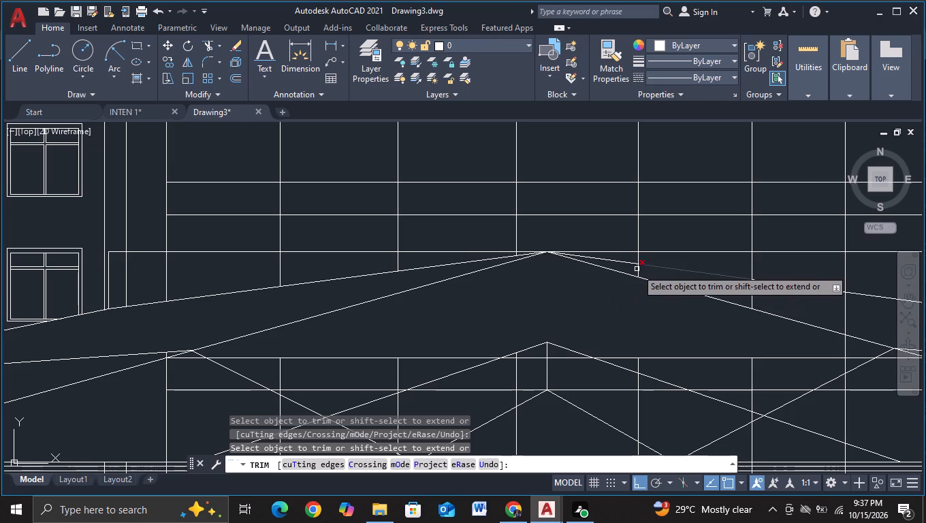
click(637, 272)
middle_drag(614, 313, 562, 312)
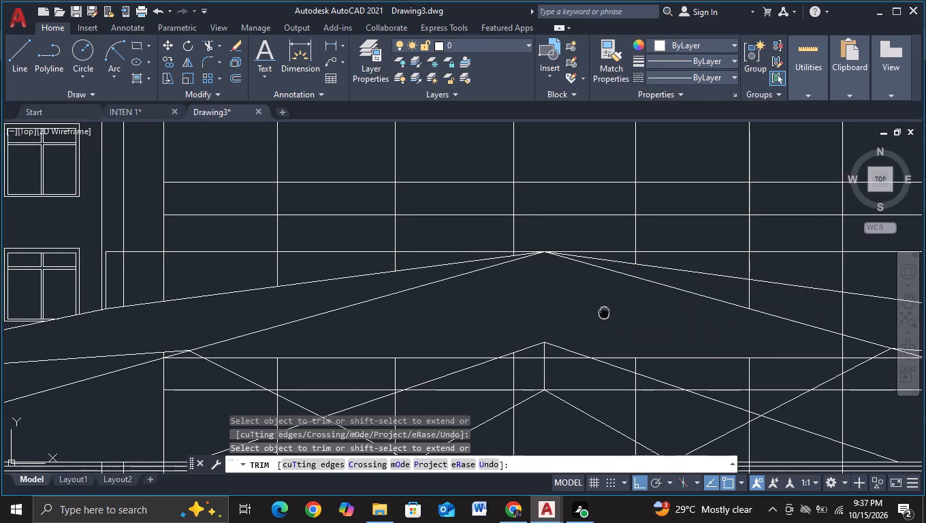
middle_drag(562, 312, 349, 296)
click(488, 278)
drag(556, 283, 597, 298)
Trim the horizontal and vertical facade lines around the crossing web members in the canopy truss's left half.
scroll(564, 306, down, 2)
middle_drag(484, 308, 485, 290)
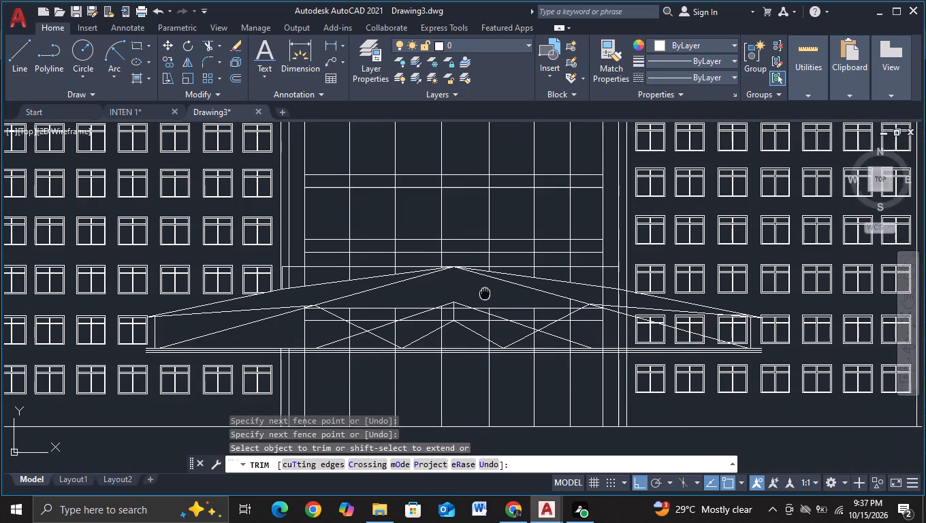
middle_drag(485, 290, 490, 286)
scroll(497, 349, down, 1)
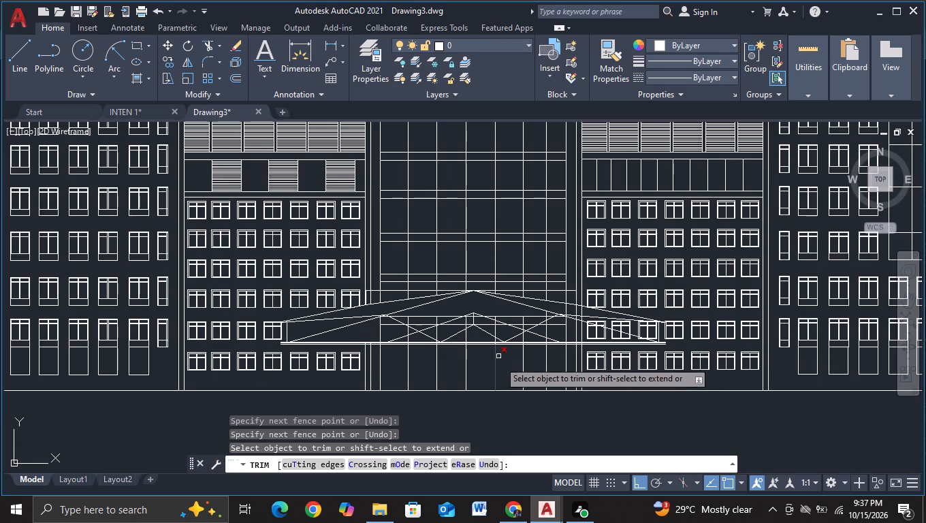
middle_drag(490, 405, 456, 378)
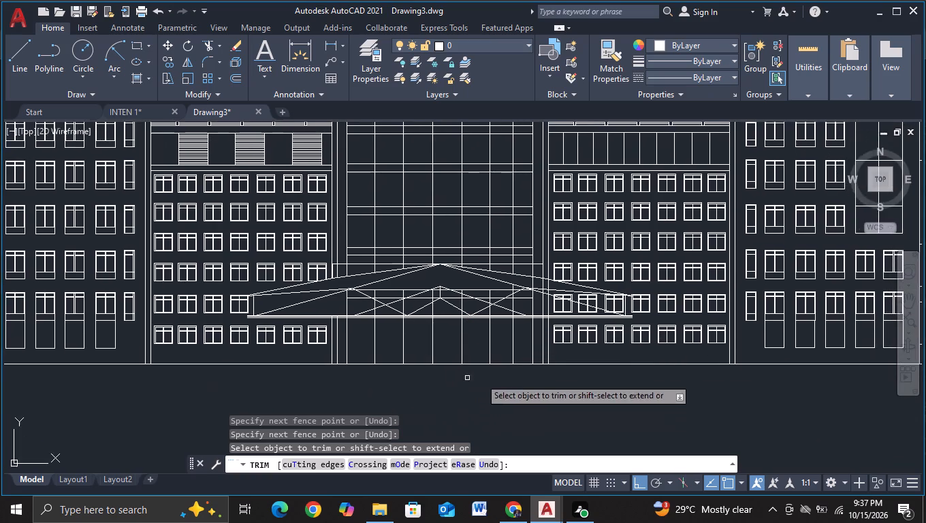
scroll(550, 370, up, 2)
scroll(457, 363, down, 2)
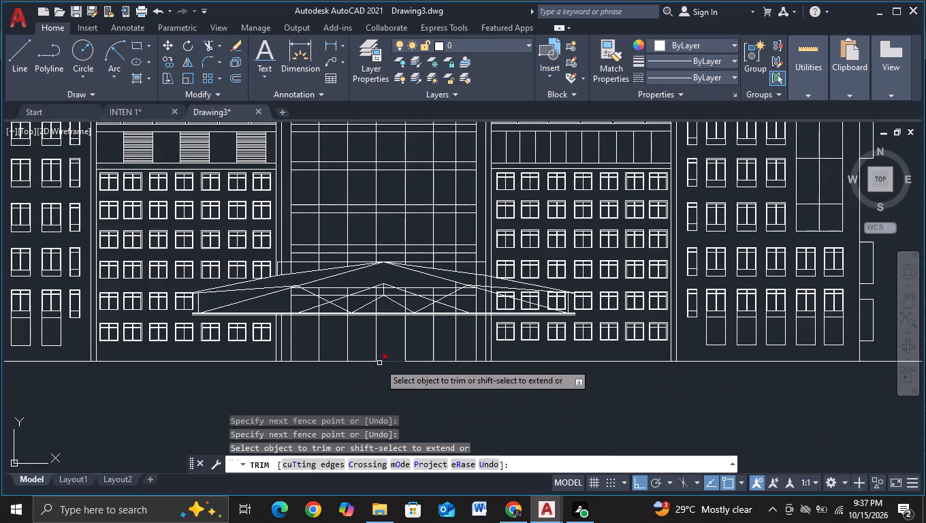
middle_drag(379, 363, 541, 387)
scroll(540, 387, up, 2)
scroll(441, 305, up, 2)
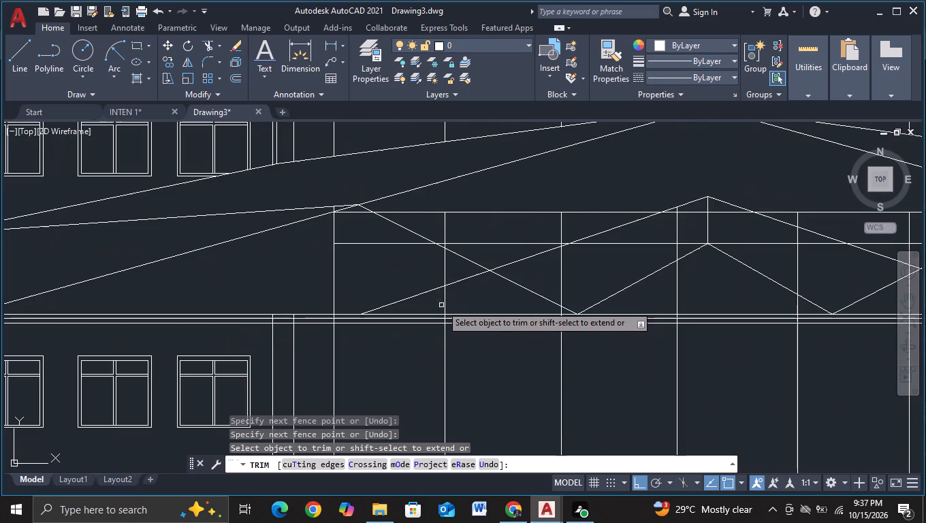
drag(379, 230, 450, 271)
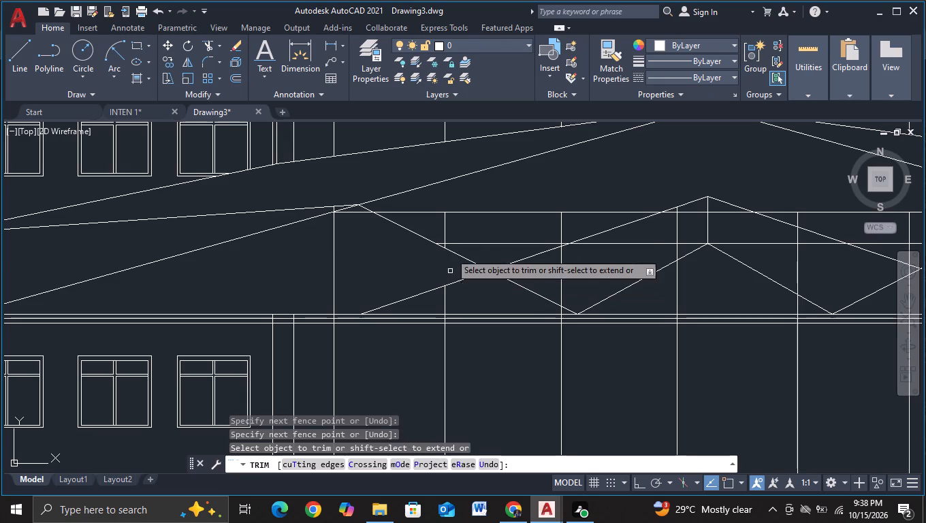
drag(460, 191, 465, 219)
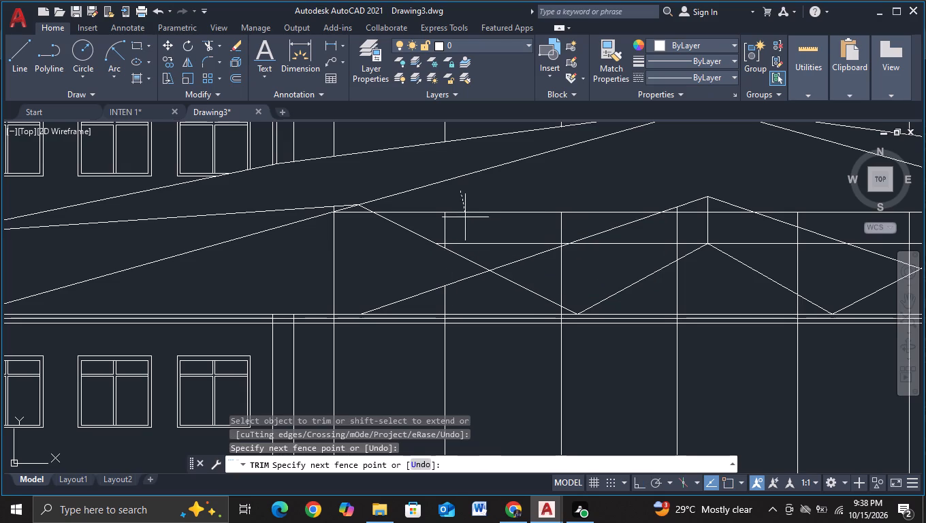
drag(465, 219, 435, 207)
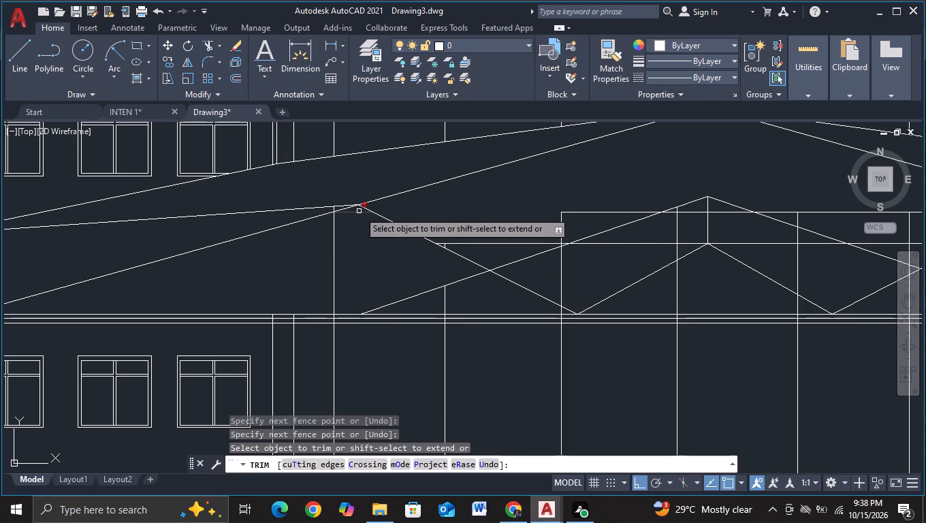
click(359, 211)
drag(480, 253, 474, 225)
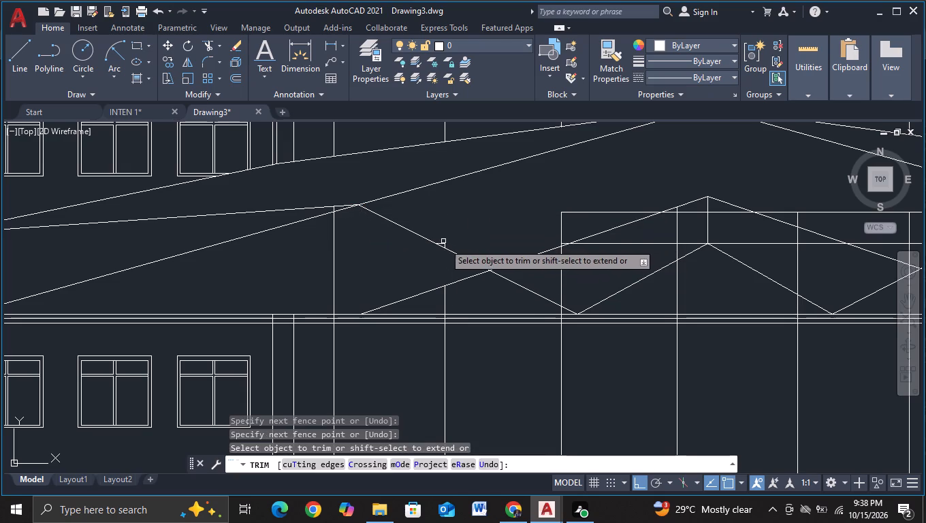
click(443, 243)
click(441, 243)
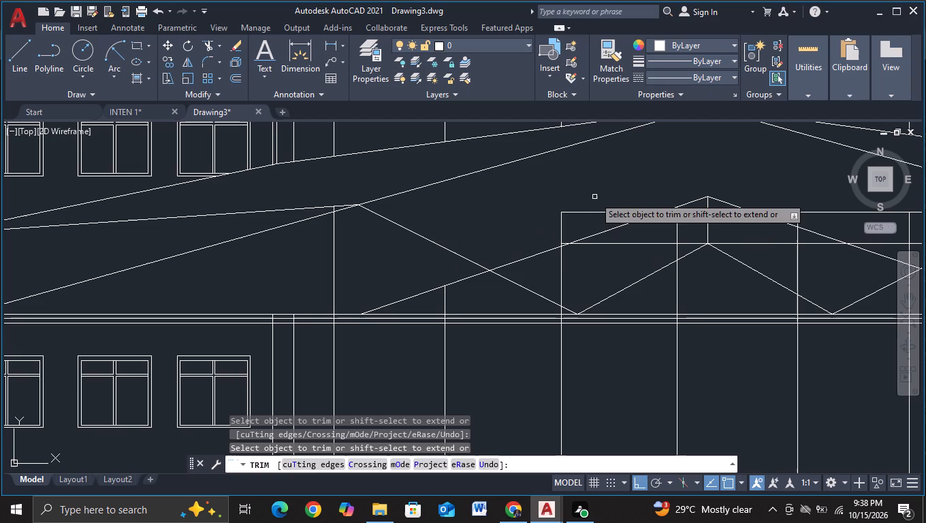
Trim the facade line ends and corner projecting above the inner gable's left slope.
drag(595, 197, 545, 242)
scroll(560, 237, up, 2)
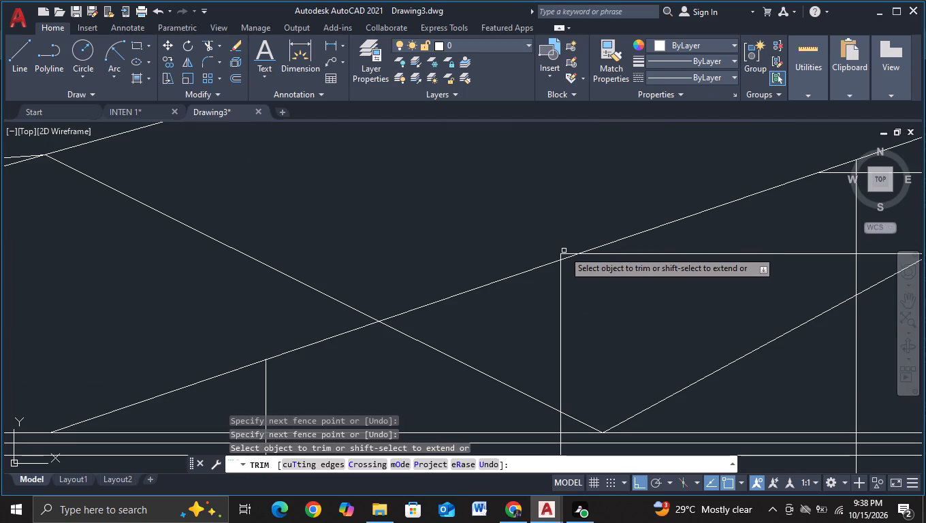
click(564, 254)
click(561, 255)
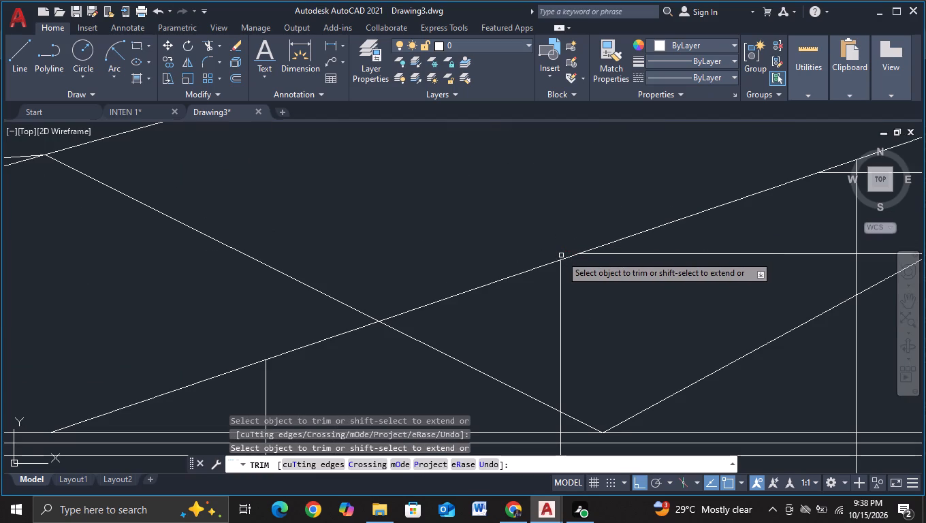
Trim the horizontal and vertical facade lines beneath the inner gable's peak, on both sides of its central post.
scroll(566, 244, down, 2)
middle_drag(644, 265, 518, 281)
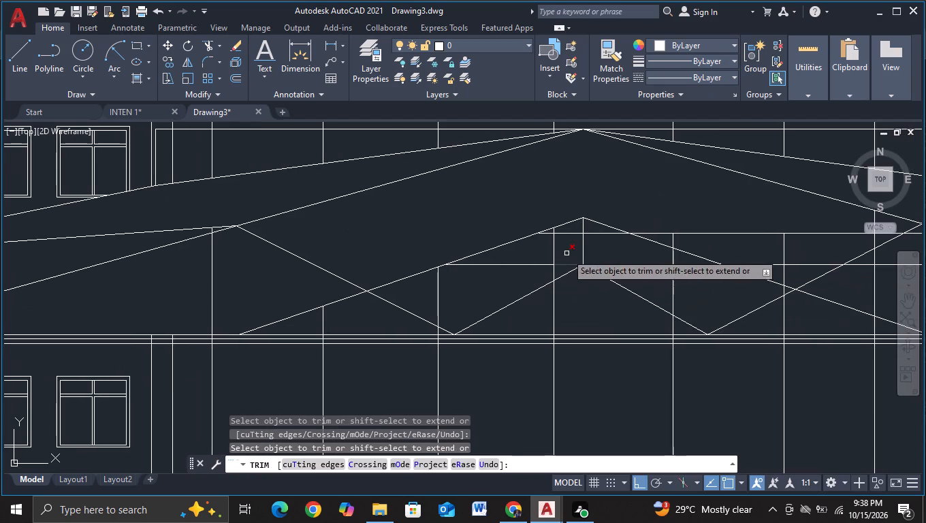
scroll(596, 253, down, 1)
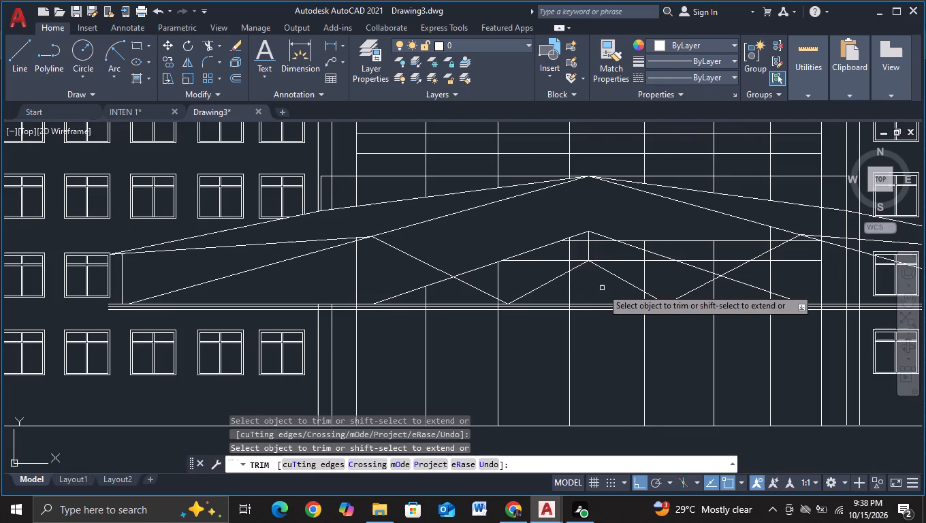
middle_drag(602, 288, 558, 295)
scroll(558, 295, down, 4)
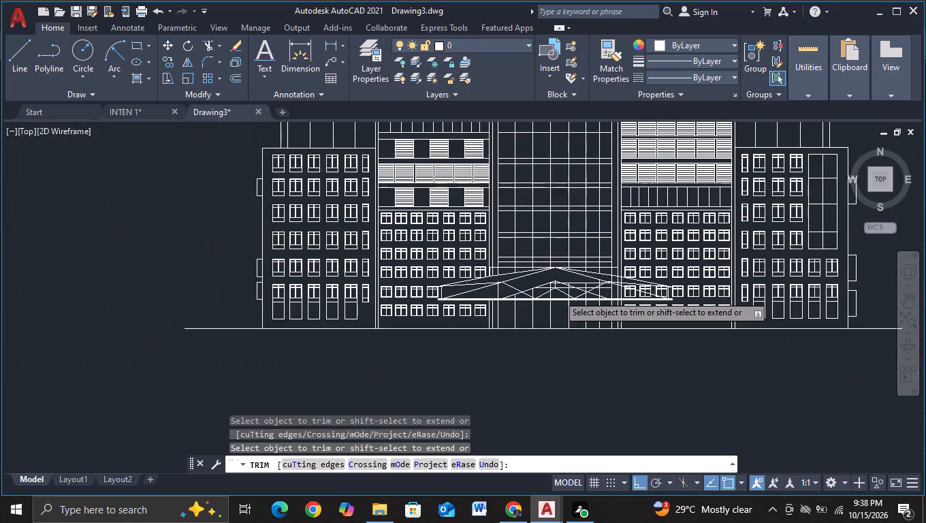
scroll(558, 295, up, 3)
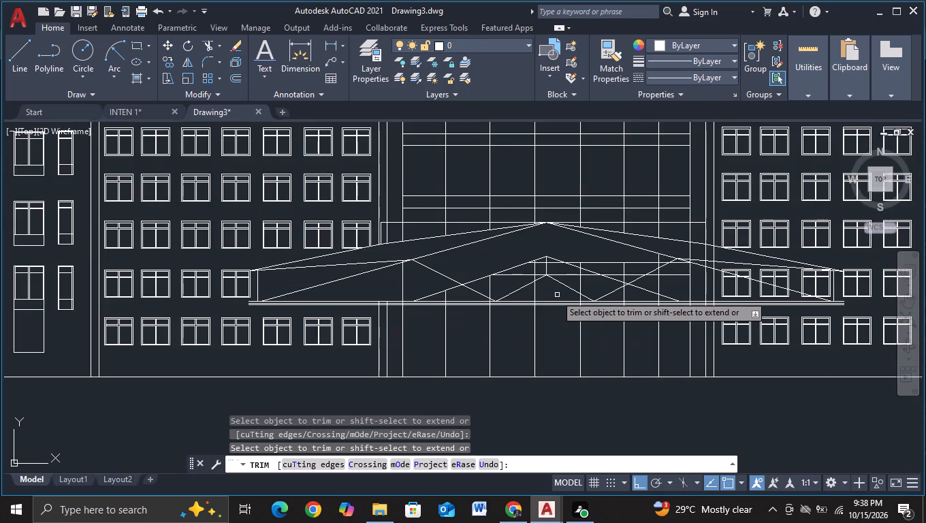
scroll(556, 295, up, 2)
drag(492, 235, 392, 281)
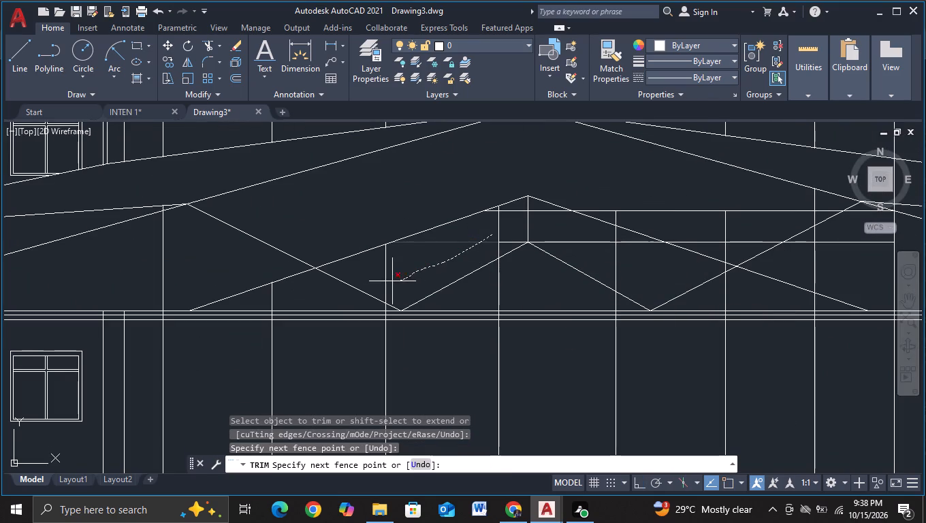
drag(392, 281, 377, 281)
drag(517, 208, 500, 227)
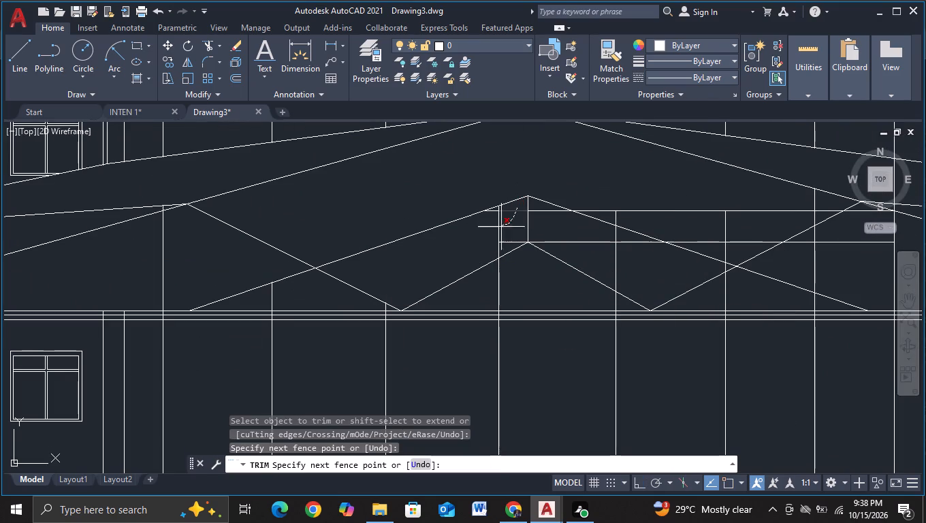
drag(500, 227, 507, 230)
drag(507, 230, 493, 253)
drag(547, 206, 547, 208)
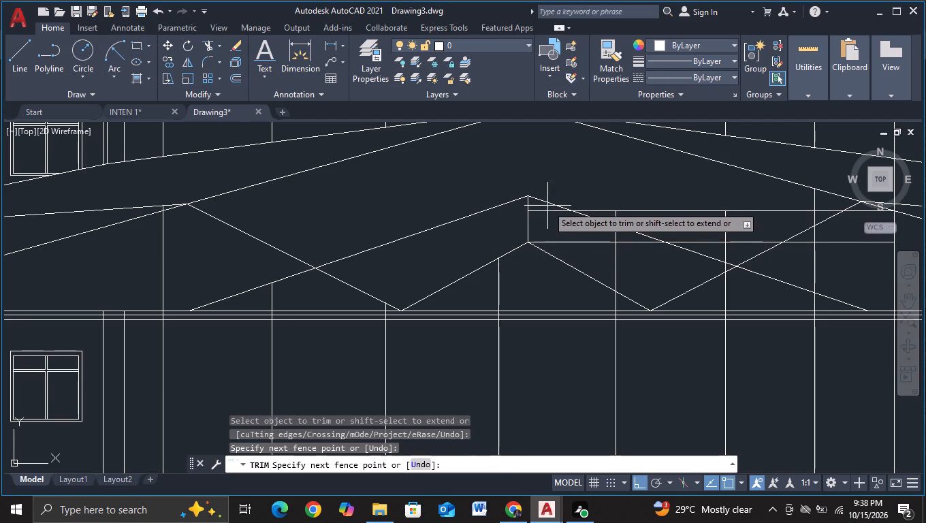
drag(547, 208, 572, 248)
Trim the leftover vertical facade lines just above the canopy's base line in the truss's left half.
drag(507, 279, 485, 294)
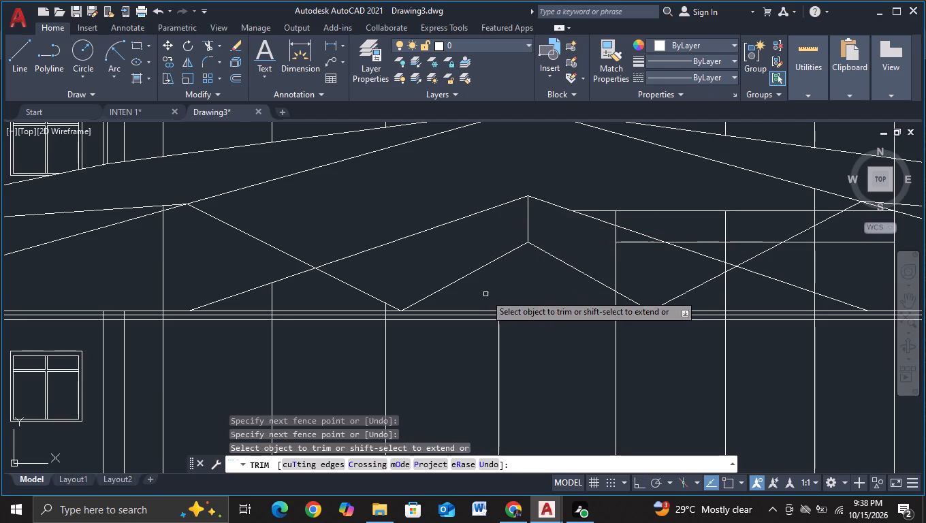
click(387, 308)
click(273, 302)
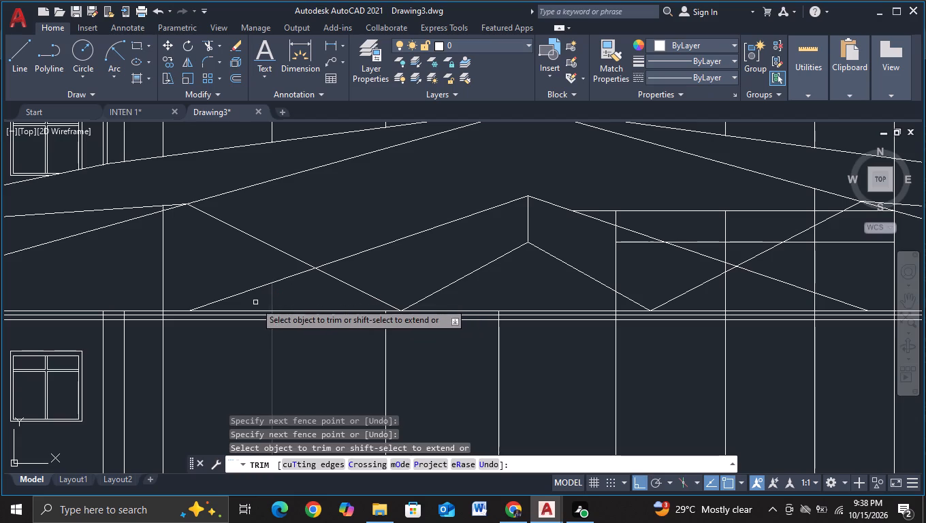
drag(255, 302, 300, 303)
Trim the vertical and lower horizontal facade lines beneath the inner gable's right slope, down to the canopy base.
middle_drag(470, 349, 307, 387)
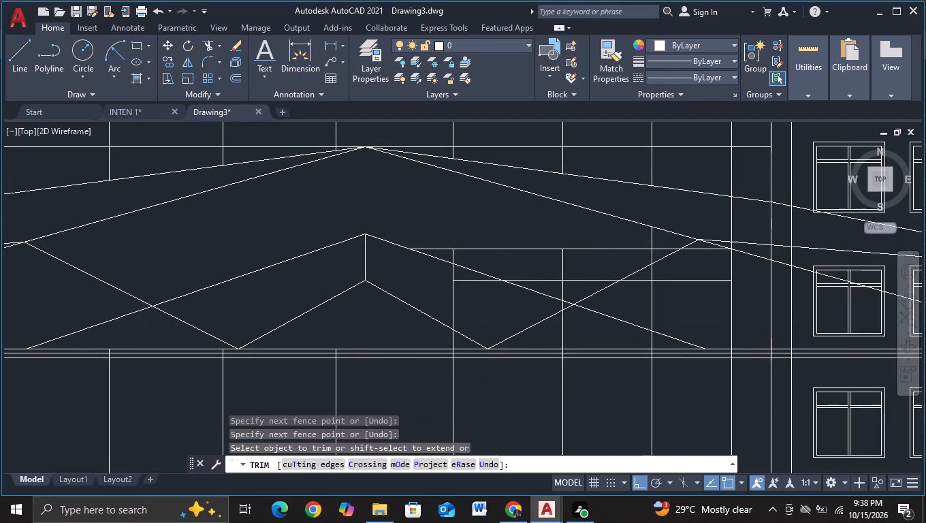
drag(447, 303, 443, 276)
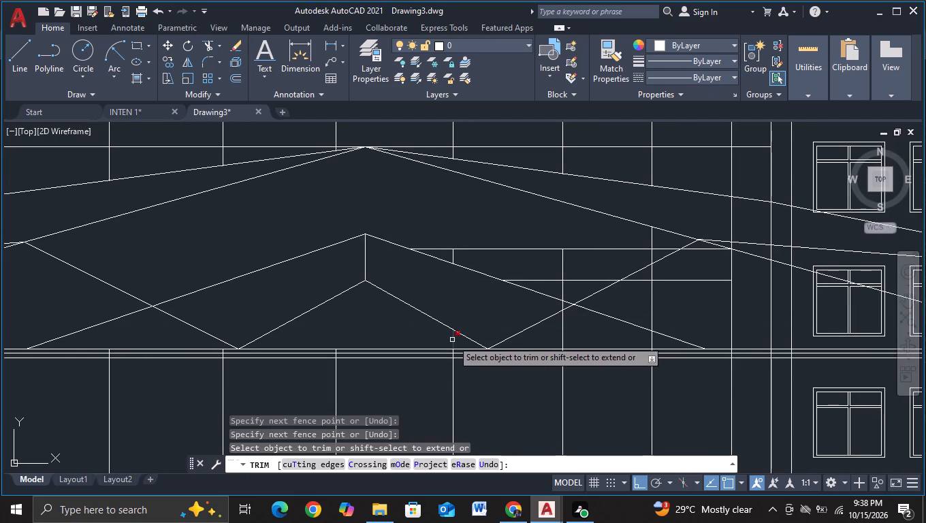
click(452, 340)
Trim the horizontal and vertical facade lines between the inner gable's right slope and the right-hand web diagonal.
drag(455, 234, 463, 258)
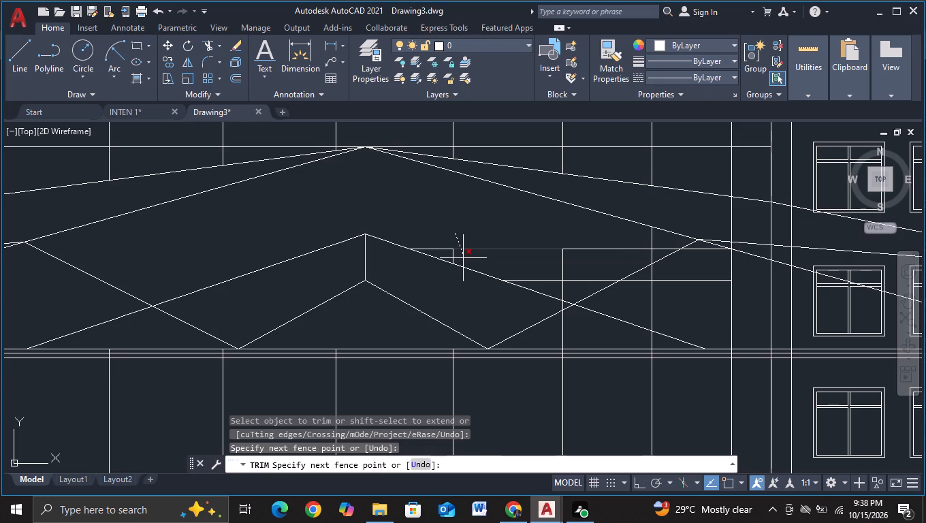
drag(463, 258, 441, 249)
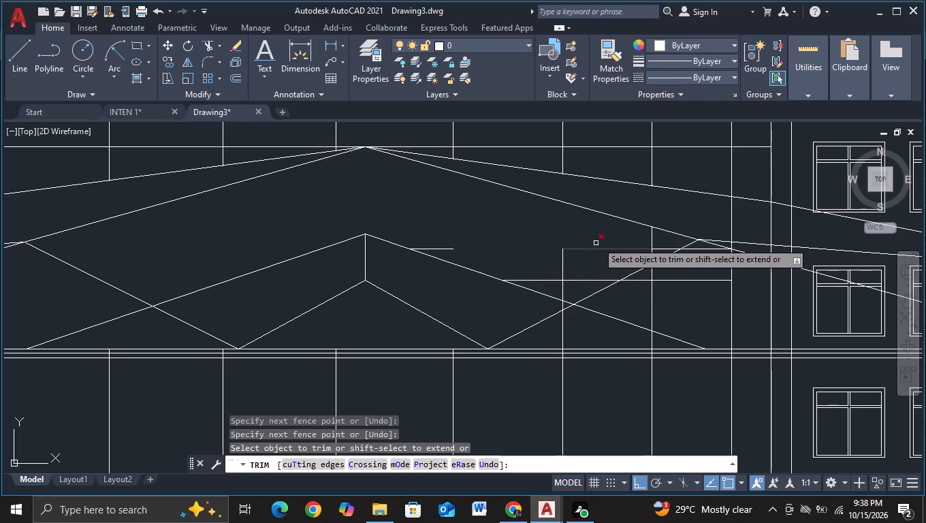
drag(598, 240, 434, 249)
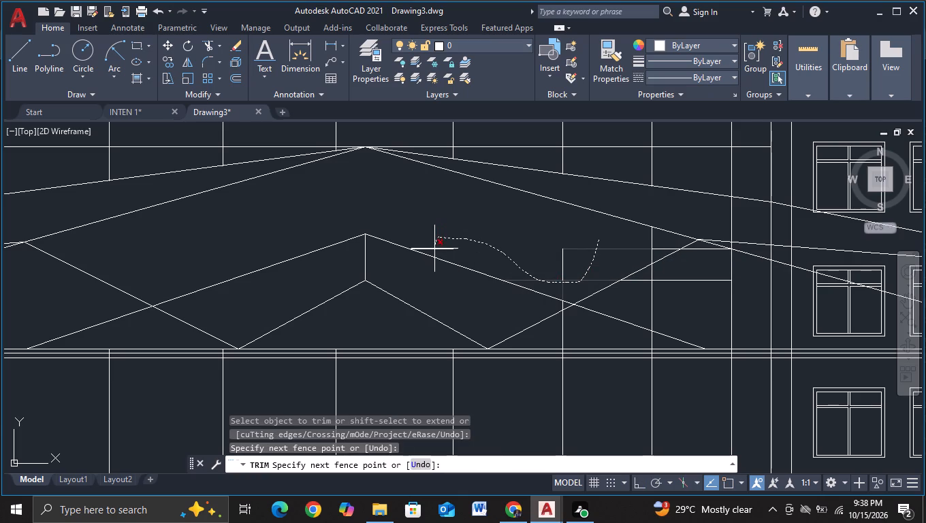
drag(434, 249, 445, 251)
drag(586, 257, 550, 266)
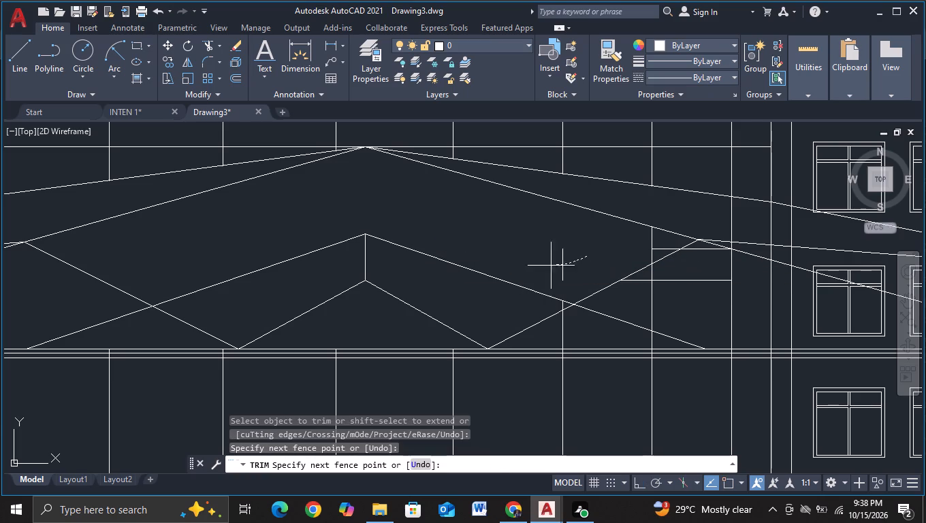
drag(550, 266, 540, 266)
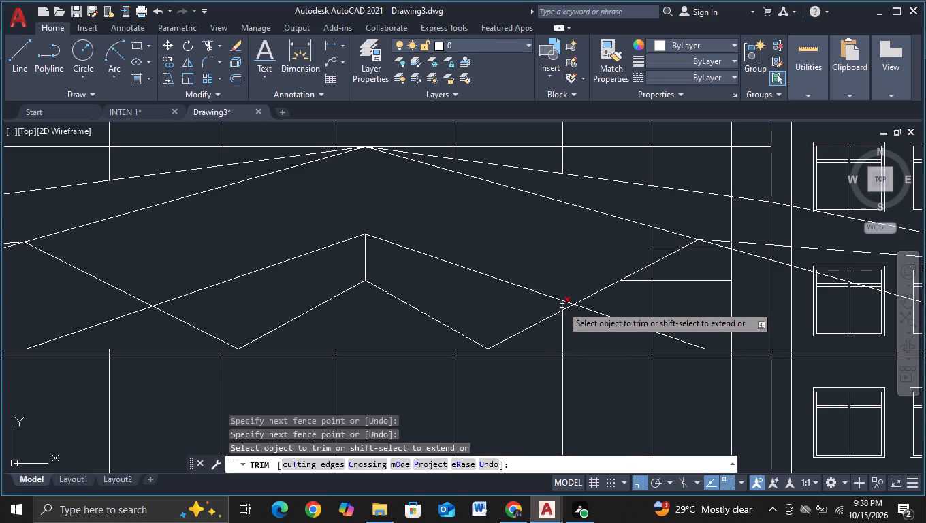
Trim the vertical, lower horizontal and gable slope segments around the crossing web members in the canopy truss's right half.
click(562, 306)
drag(543, 332, 639, 289)
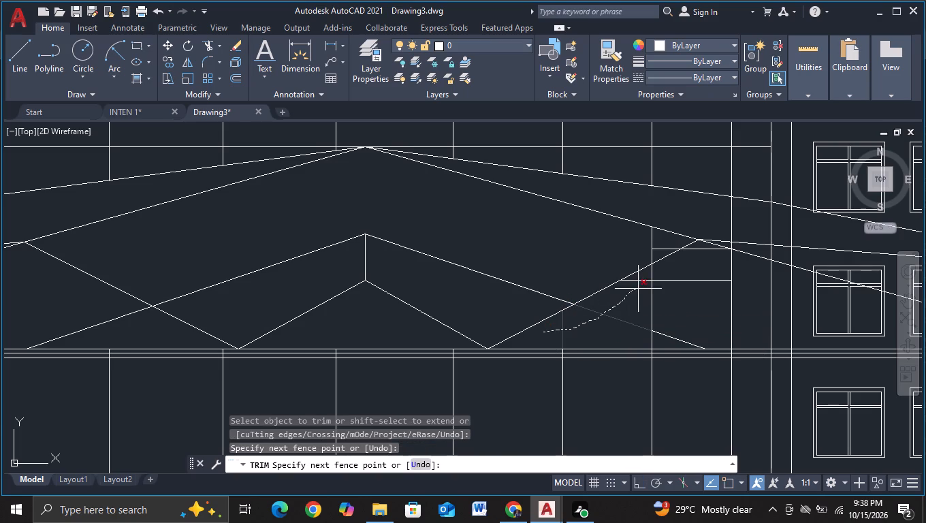
drag(639, 289, 645, 280)
scroll(619, 314, down, 2)
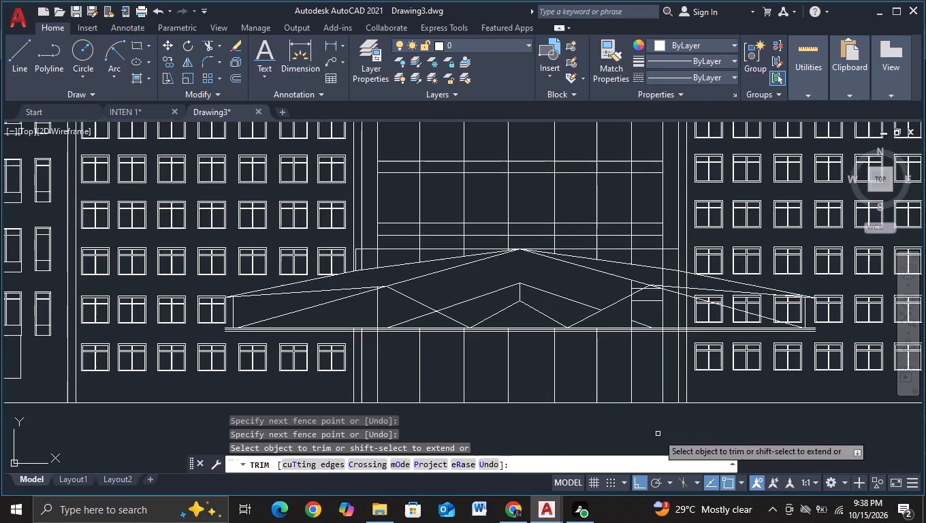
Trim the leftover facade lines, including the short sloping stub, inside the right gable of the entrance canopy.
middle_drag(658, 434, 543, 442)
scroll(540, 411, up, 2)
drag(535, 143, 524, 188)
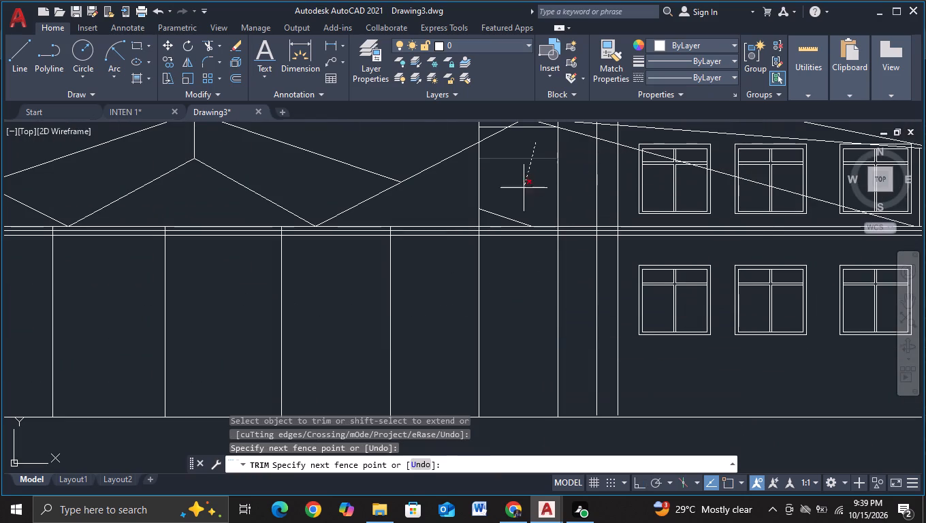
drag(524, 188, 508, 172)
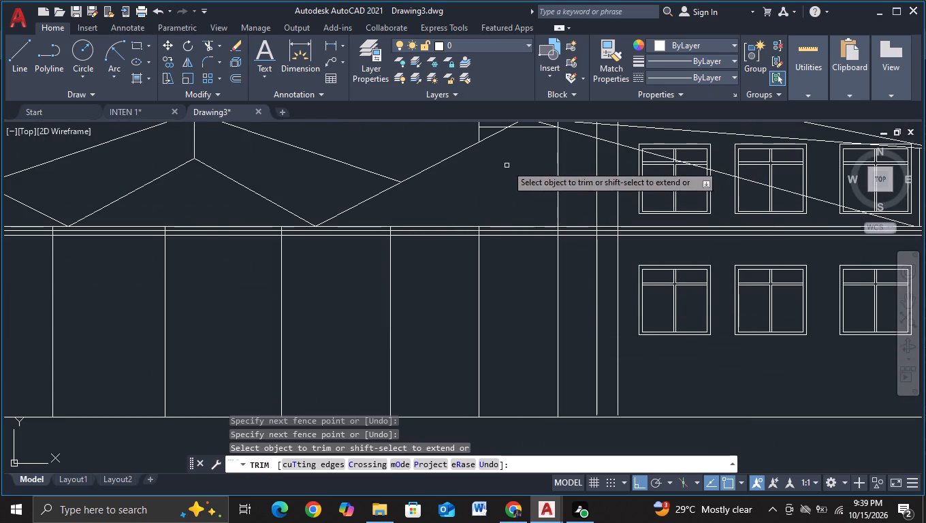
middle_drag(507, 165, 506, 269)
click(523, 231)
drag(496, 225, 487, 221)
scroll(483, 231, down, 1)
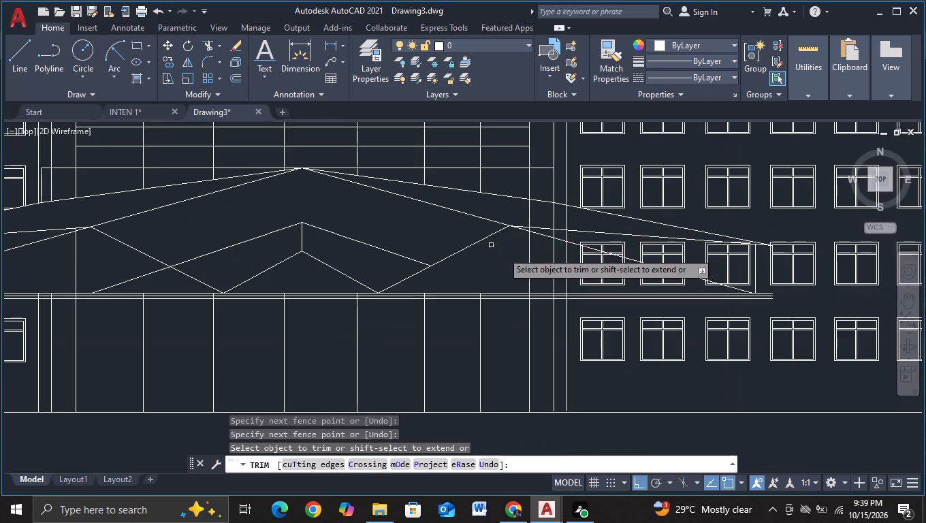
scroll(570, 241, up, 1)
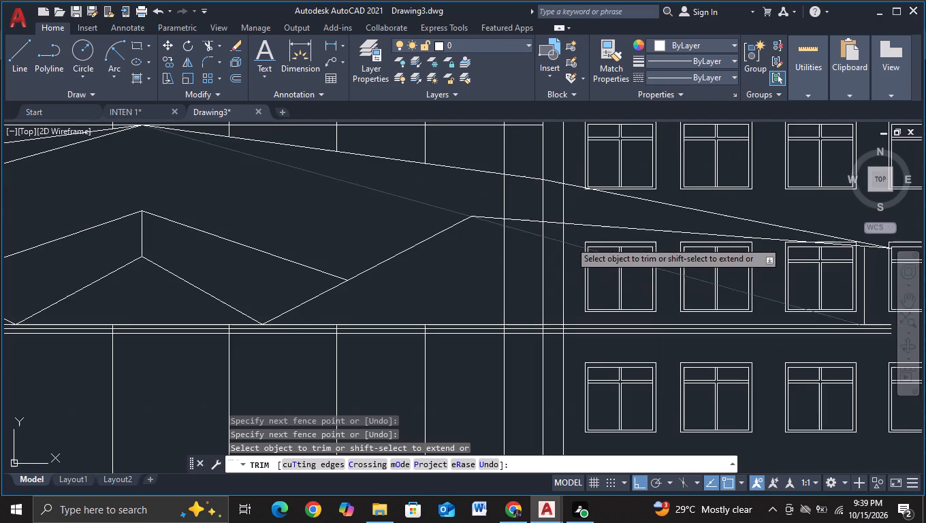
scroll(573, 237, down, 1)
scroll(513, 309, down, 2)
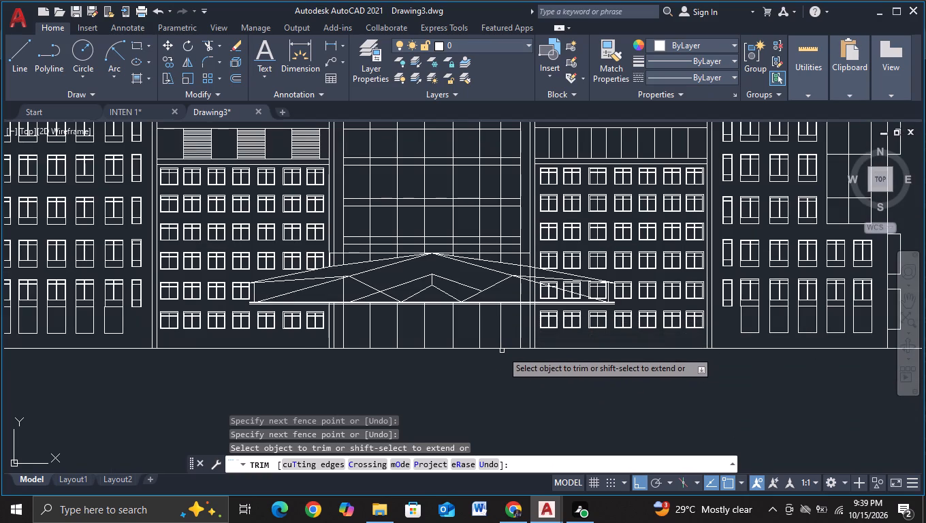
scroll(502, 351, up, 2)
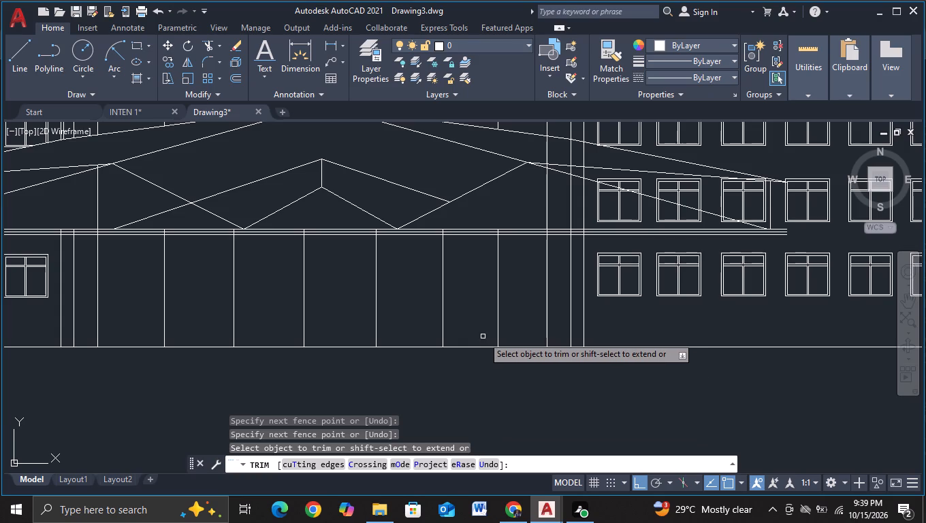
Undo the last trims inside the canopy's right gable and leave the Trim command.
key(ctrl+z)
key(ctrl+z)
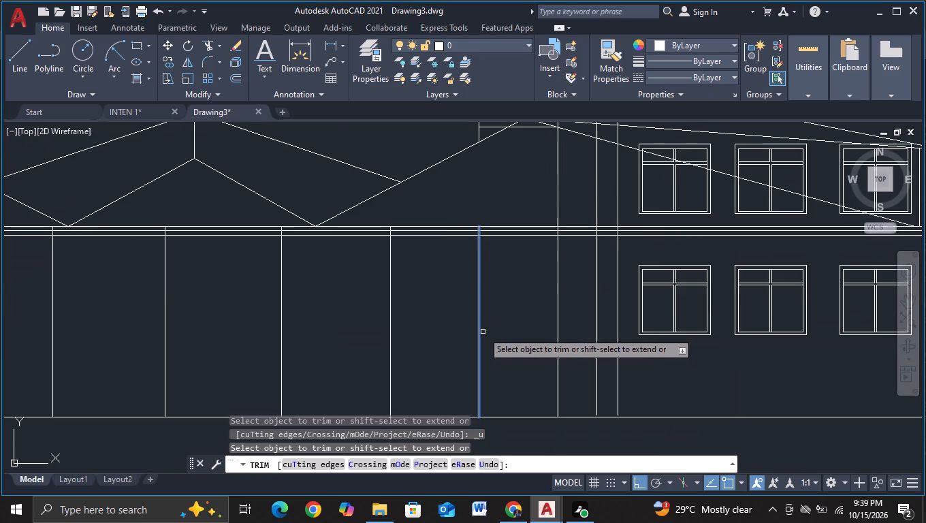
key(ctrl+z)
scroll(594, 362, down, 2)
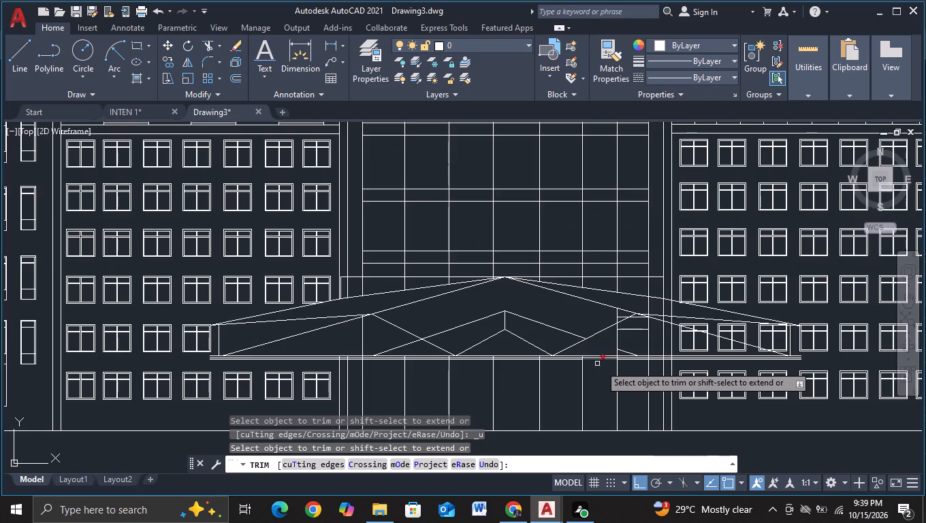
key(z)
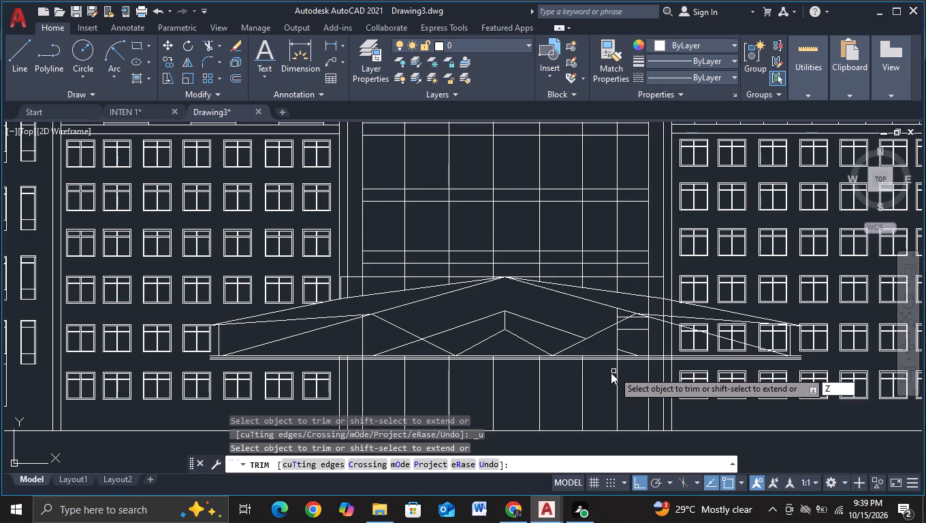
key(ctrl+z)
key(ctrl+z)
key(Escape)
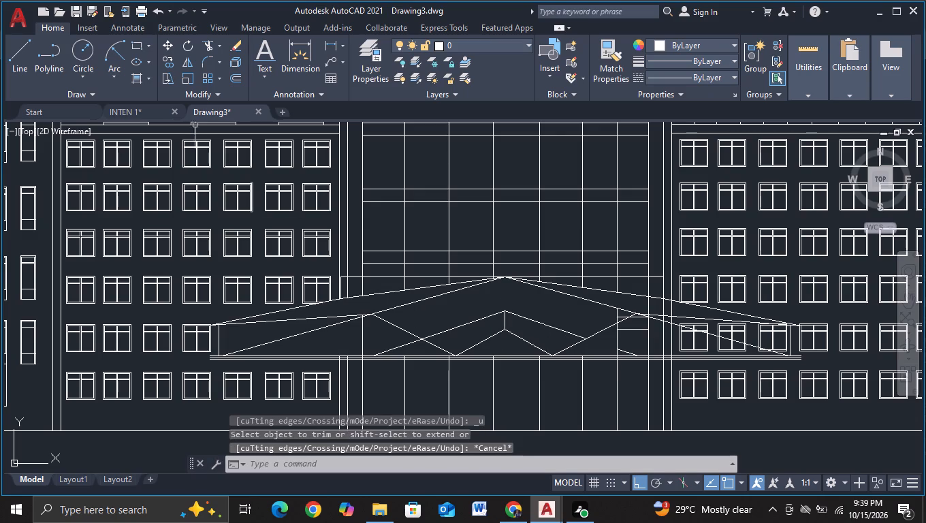
Draw a line joining the central inner gable's right slope to the short sloping stub above the canopy base.
click(24, 63)
scroll(540, 363, up, 2)
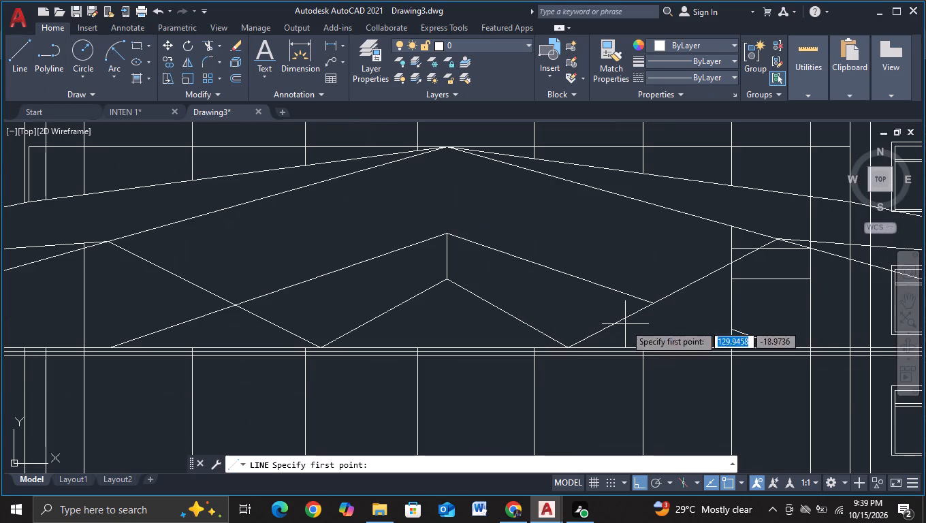
click(656, 303)
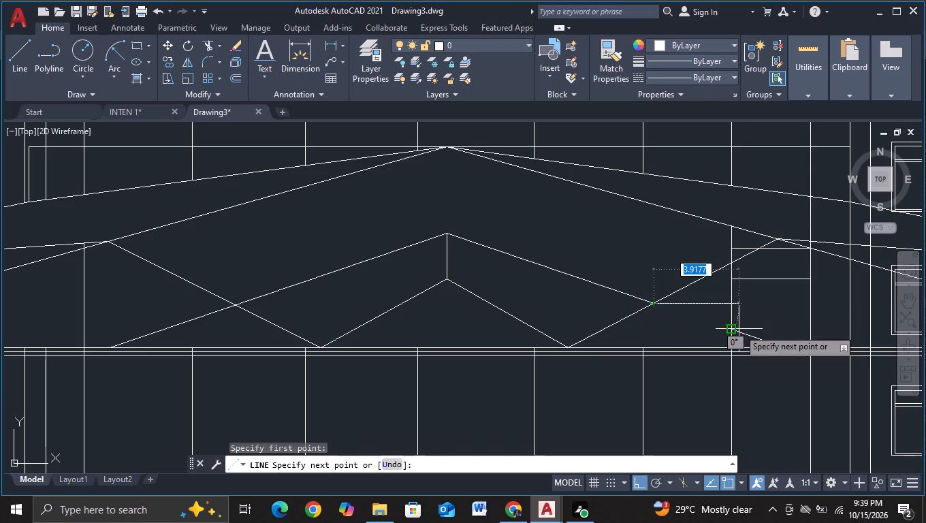
click(739, 329)
key(Escape)
scroll(382, 261, down, 1)
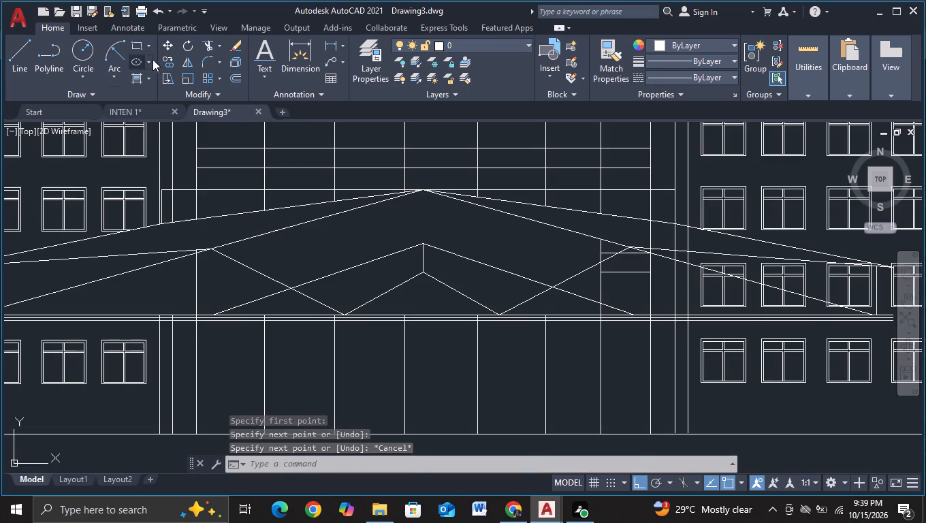
Trim the vertical and horizontal facade lines crossing the canopy's right gable, between its sloping roof lines and its base.
click(207, 44)
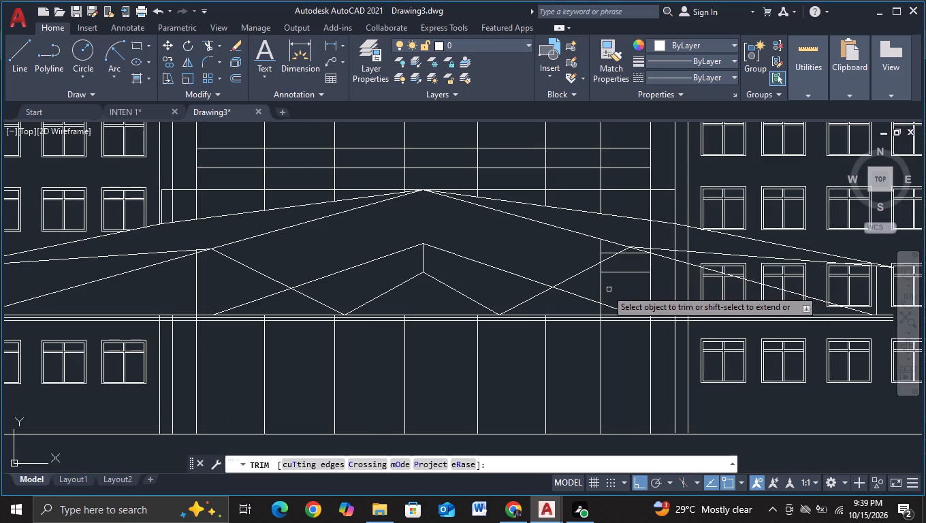
drag(601, 289, 624, 266)
drag(617, 270, 615, 289)
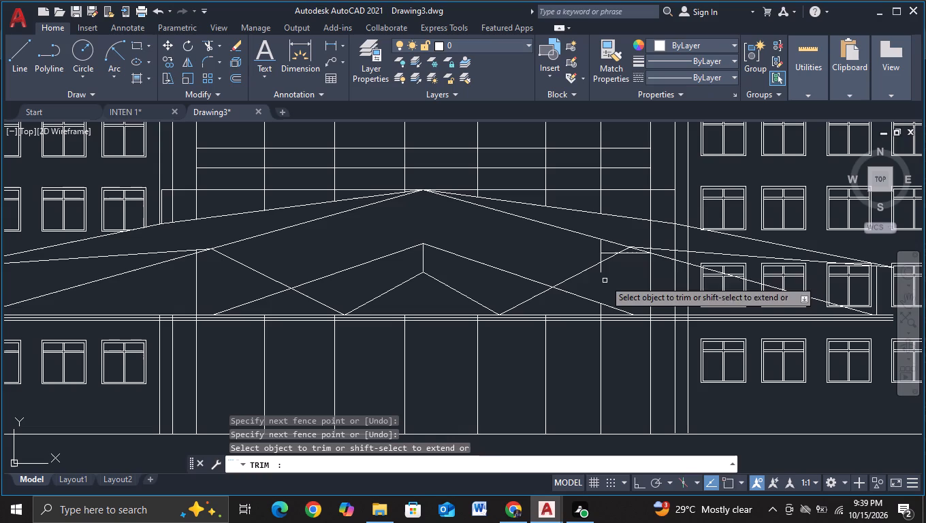
drag(607, 252, 599, 251)
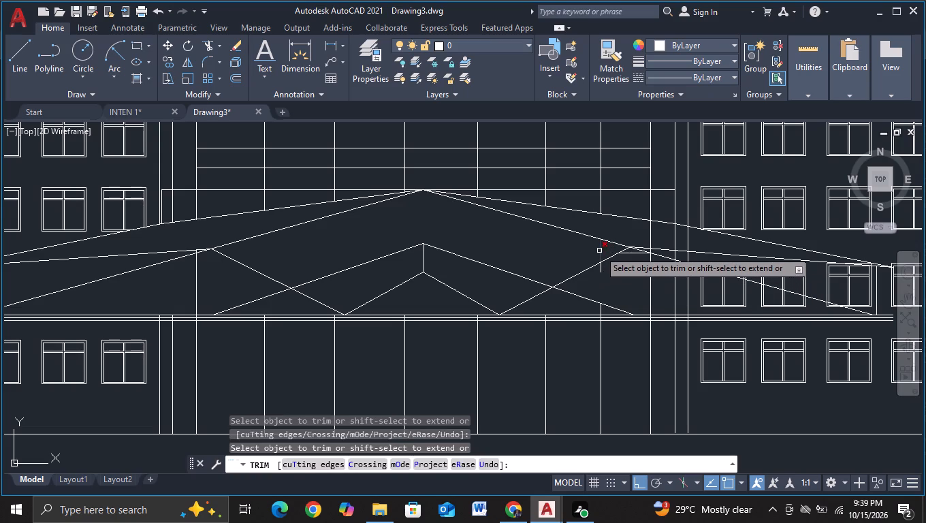
click(599, 251)
click(600, 269)
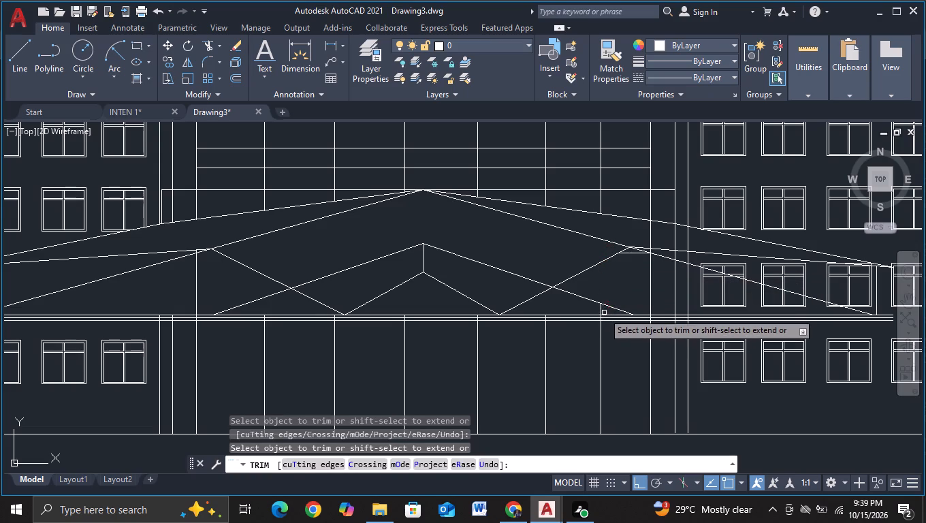
click(601, 311)
middle_drag(635, 294, 589, 308)
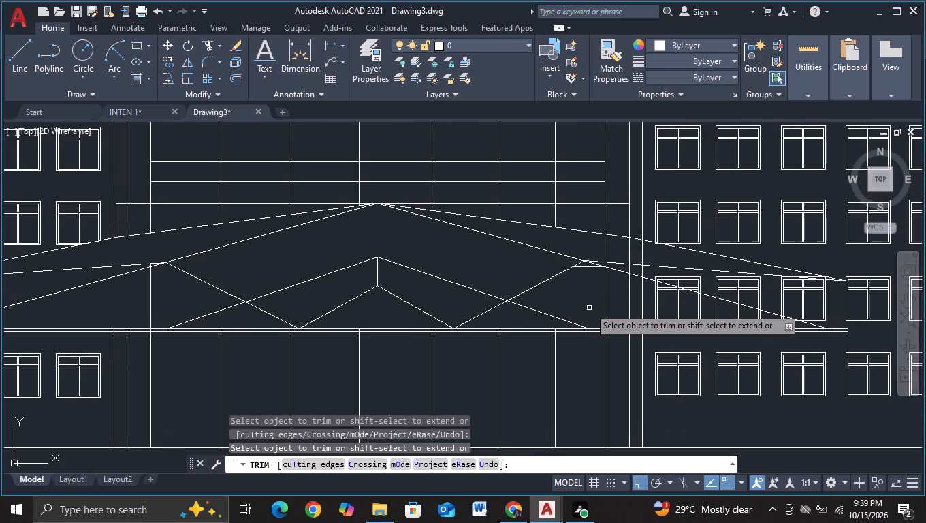
scroll(589, 308, down, 1)
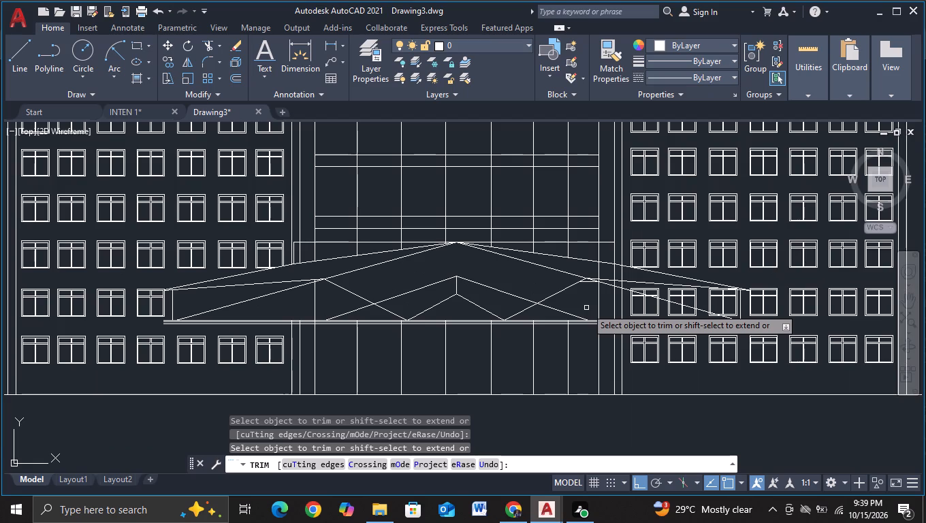
drag(586, 308, 616, 308)
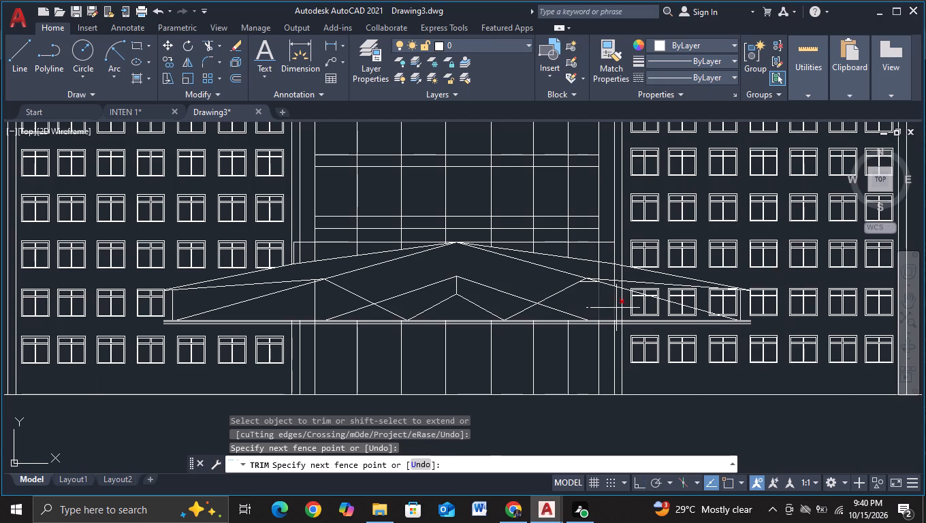
drag(616, 308, 626, 308)
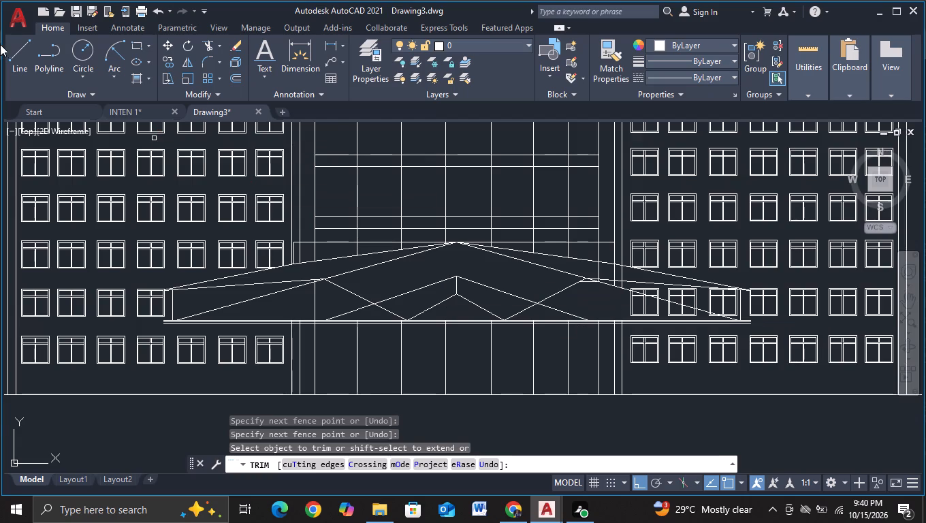
Draw a vertical line about 4.07 units long from the canopy base up to the right sloping roof line, at the pier edge.
click(14, 62)
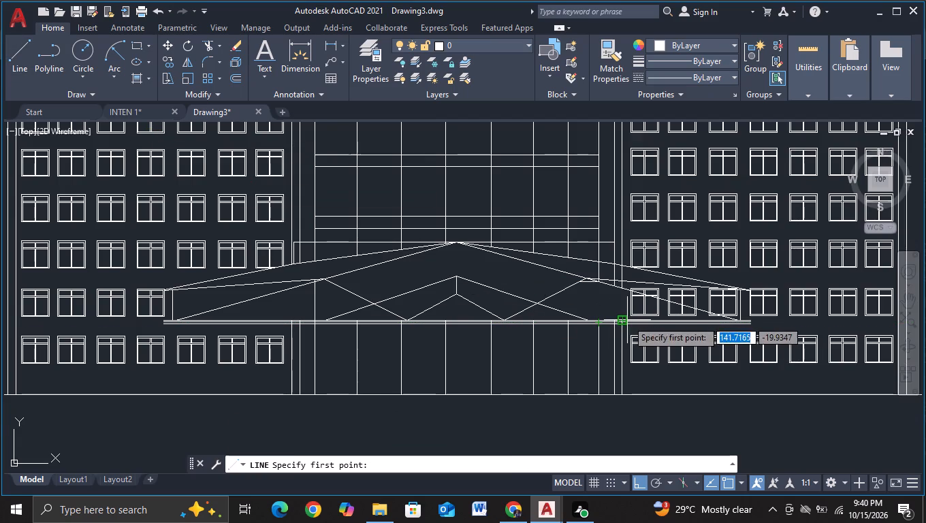
click(617, 320)
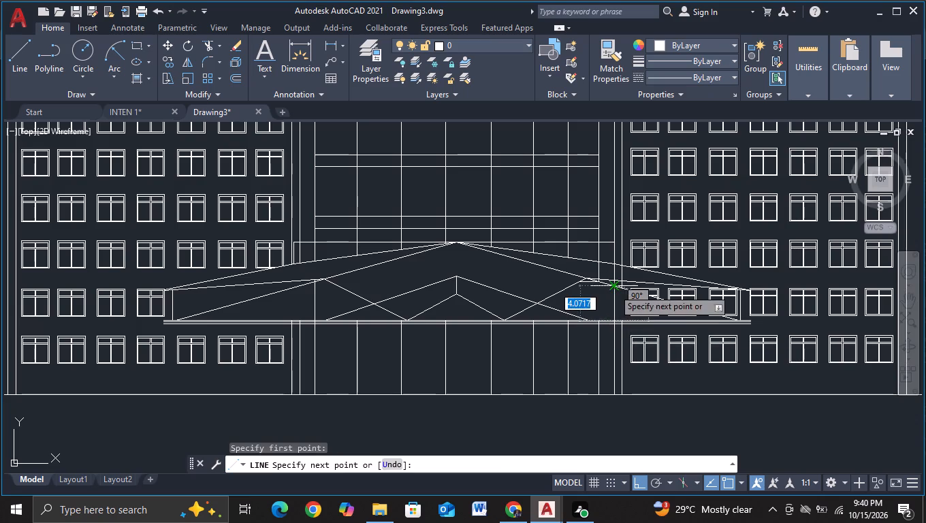
click(613, 289)
key(Escape)
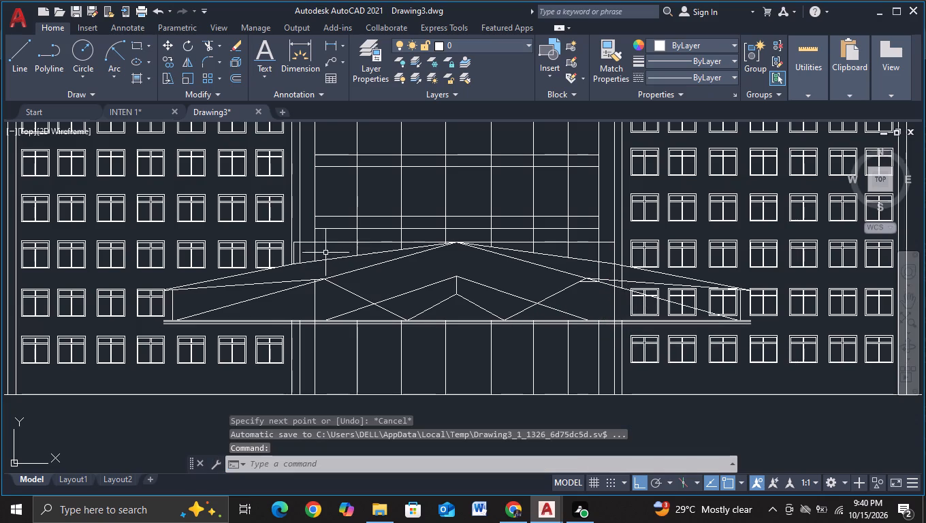
Trim the remaining short horizontal line and the vertical facade line pieces between the sloping roof lines on the canopy's right side.
click(210, 47)
scroll(607, 315, up, 1)
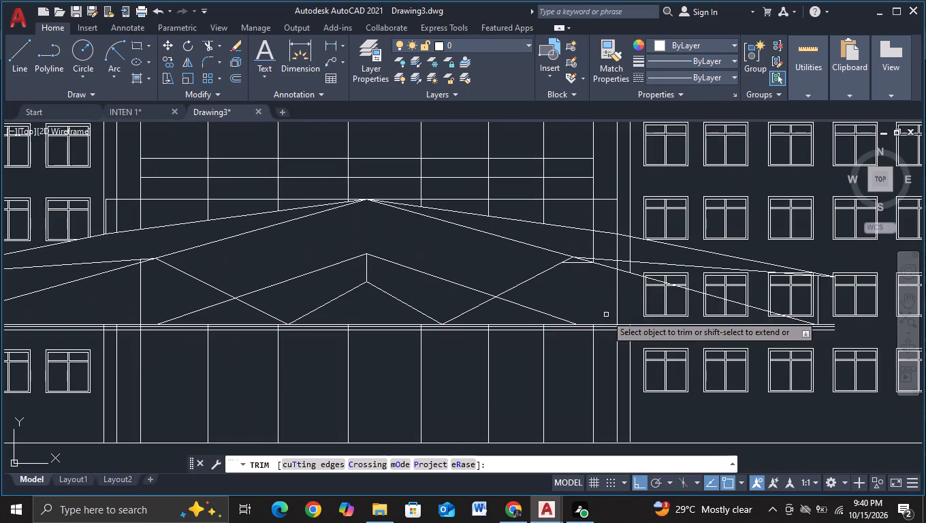
click(576, 262)
scroll(607, 293, up, 2)
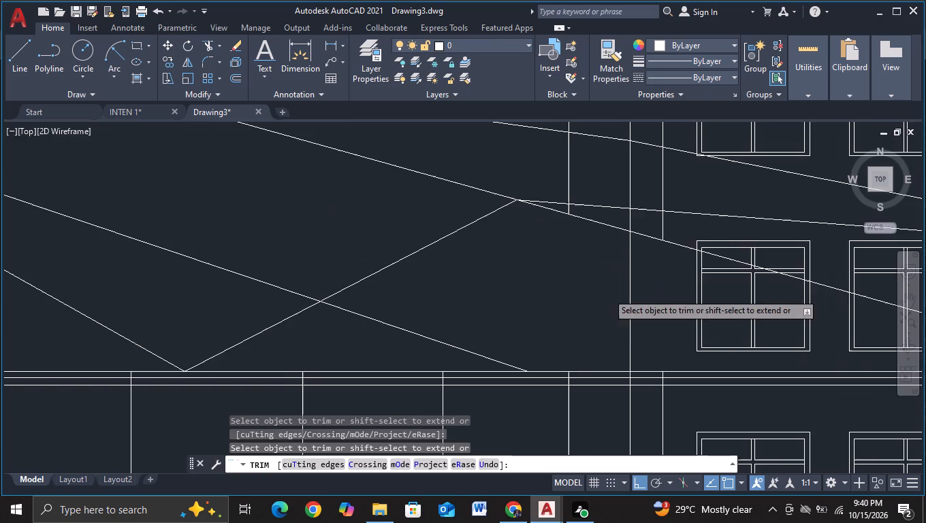
click(568, 208)
scroll(596, 289, down, 1)
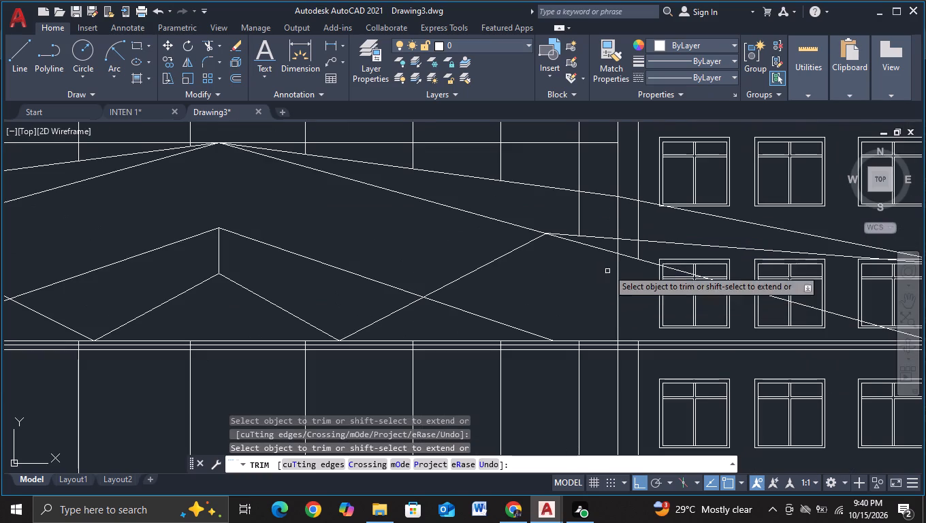
click(639, 250)
drag(649, 225, 588, 218)
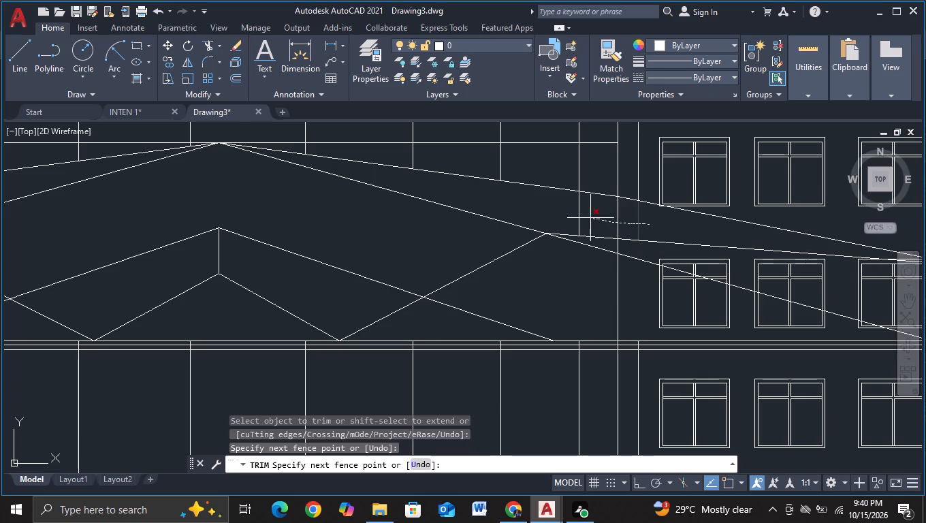
drag(588, 218, 556, 211)
scroll(635, 234, down, 1)
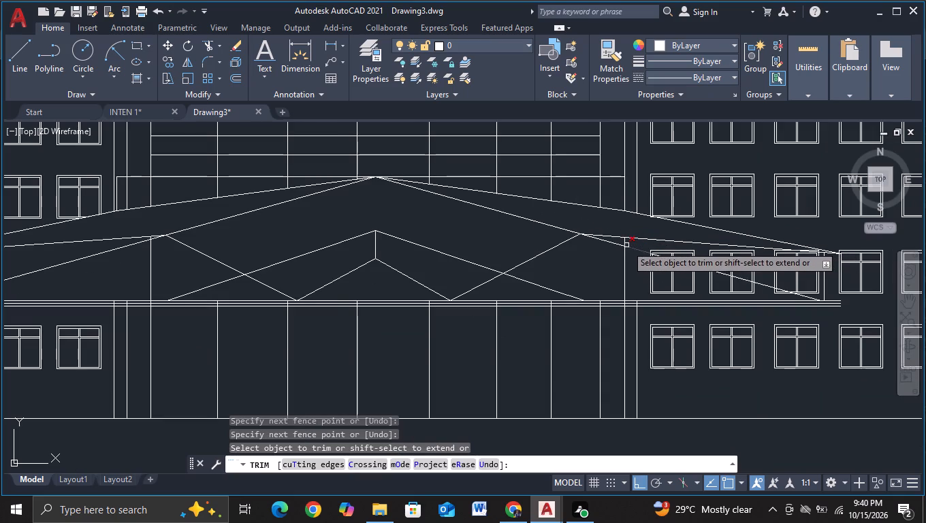
click(624, 242)
middle_drag(581, 289, 477, 287)
key(Escape)
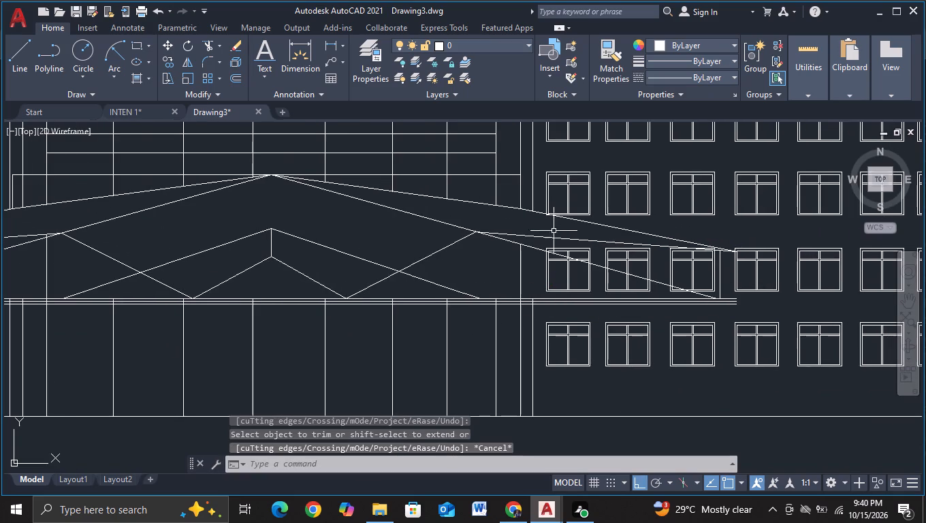
Erase the three building windows overlapped by the right end of the entrance canopy.
click(544, 231)
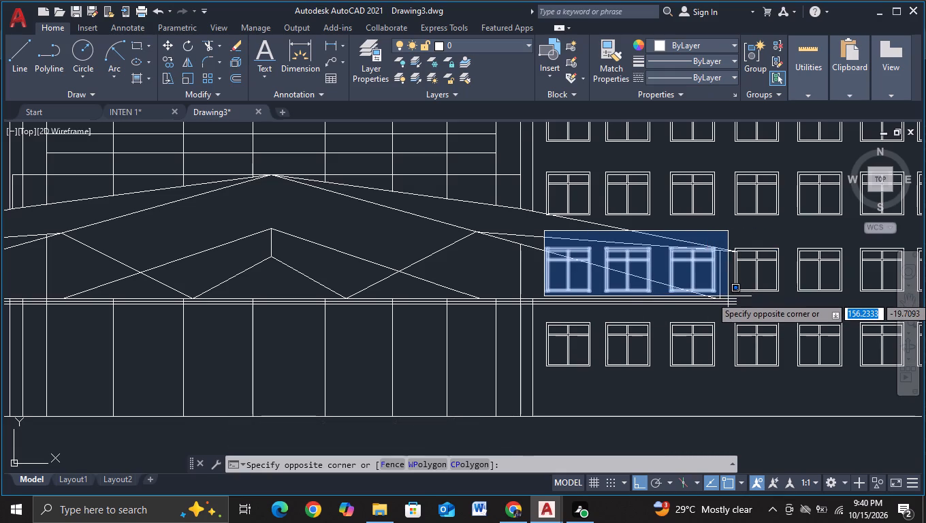
click(728, 296)
key(Delete)
scroll(728, 298, up, 1)
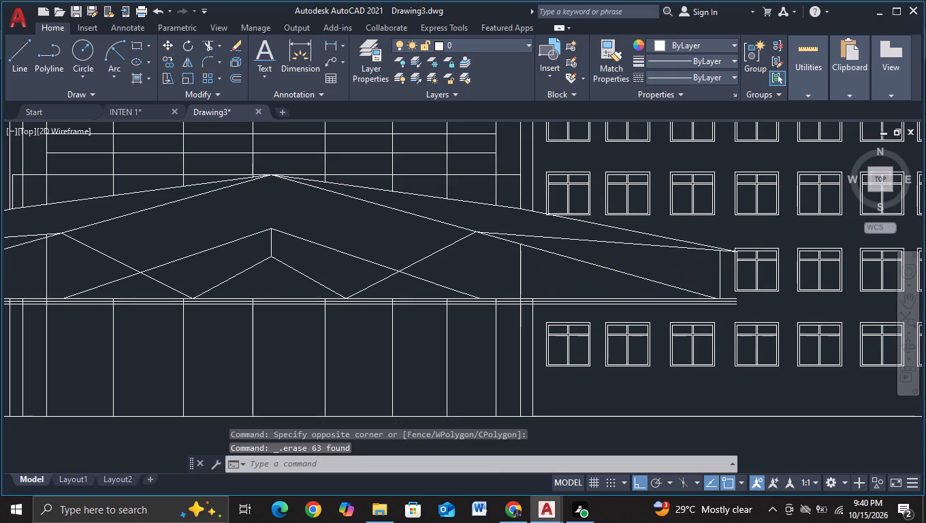
scroll(738, 249, up, 1)
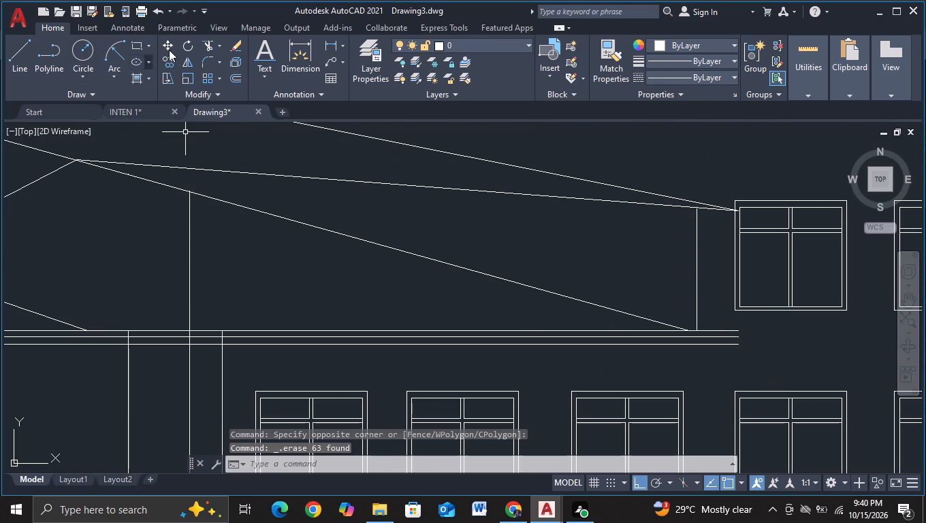
Trim the ends of the two sloping roof lines that overlap the window at the canopy's right tip.
click(208, 48)
scroll(855, 227, up, 2)
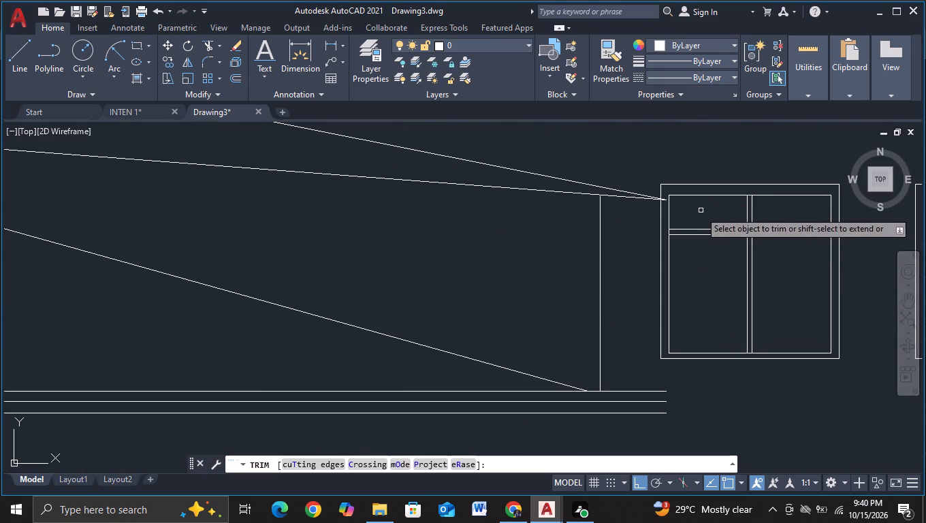
click(665, 201)
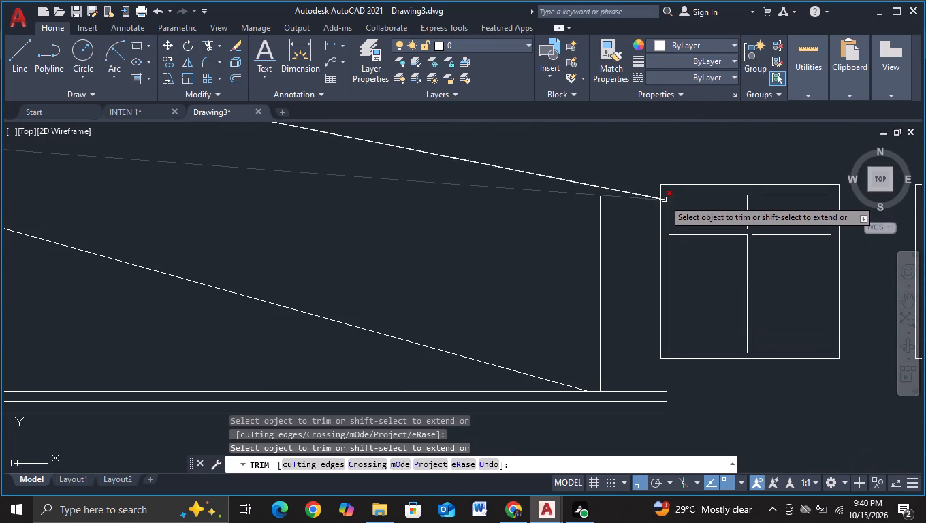
click(664, 200)
Trim the left pier's two vertical lines and the nearest entrance division line where they cross the canopy base band.
scroll(616, 268, down, 2)
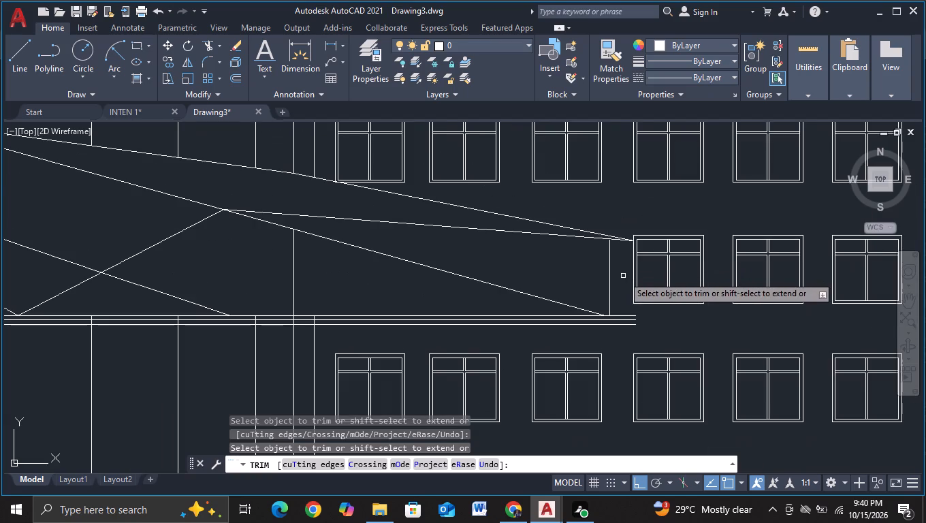
middle_drag(623, 276, 630, 249)
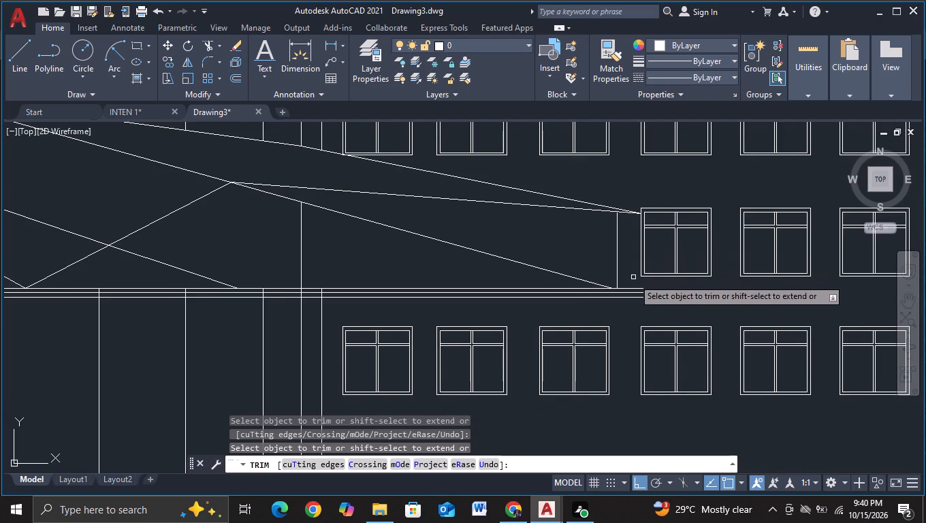
middle_drag(624, 277, 633, 245)
scroll(633, 245, down, 2)
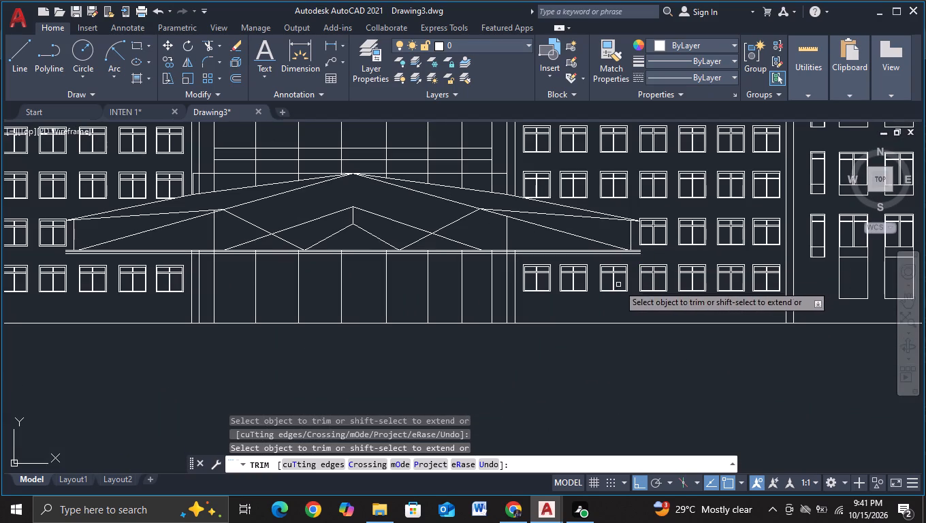
middle_drag(520, 360, 624, 373)
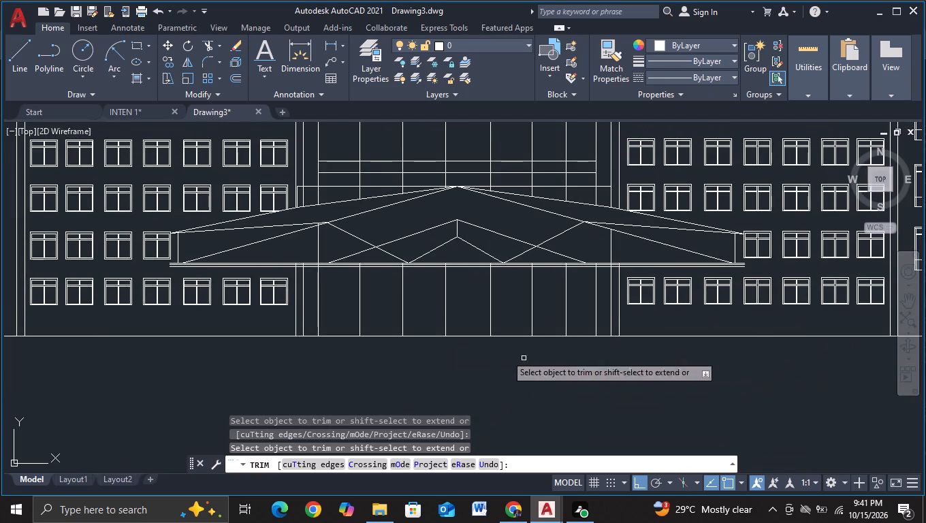
scroll(368, 325, up, 2)
scroll(193, 223, up, 2)
middle_drag(193, 216, 302, 419)
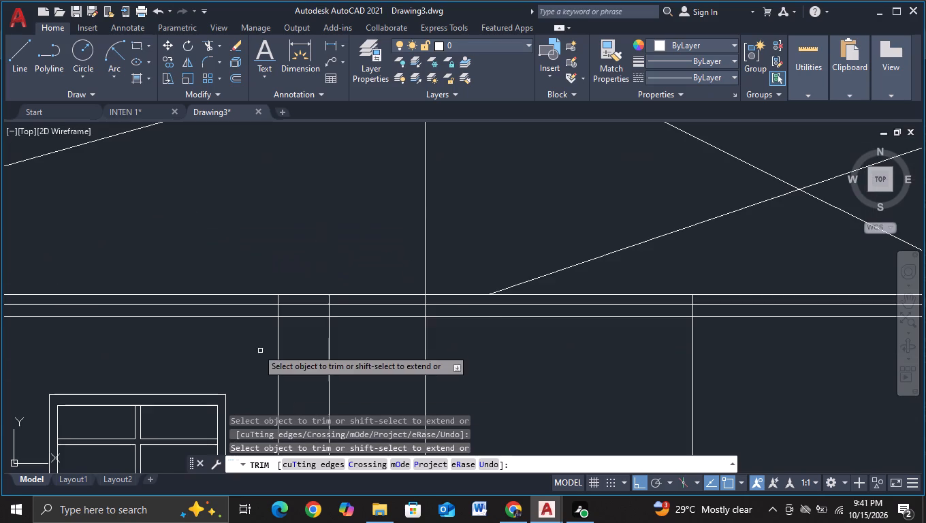
click(278, 313)
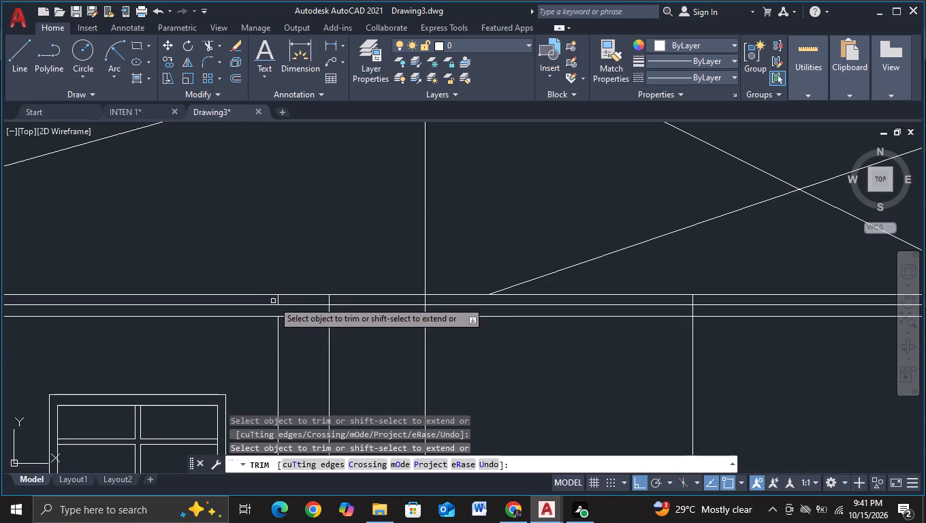
drag(274, 301, 338, 302)
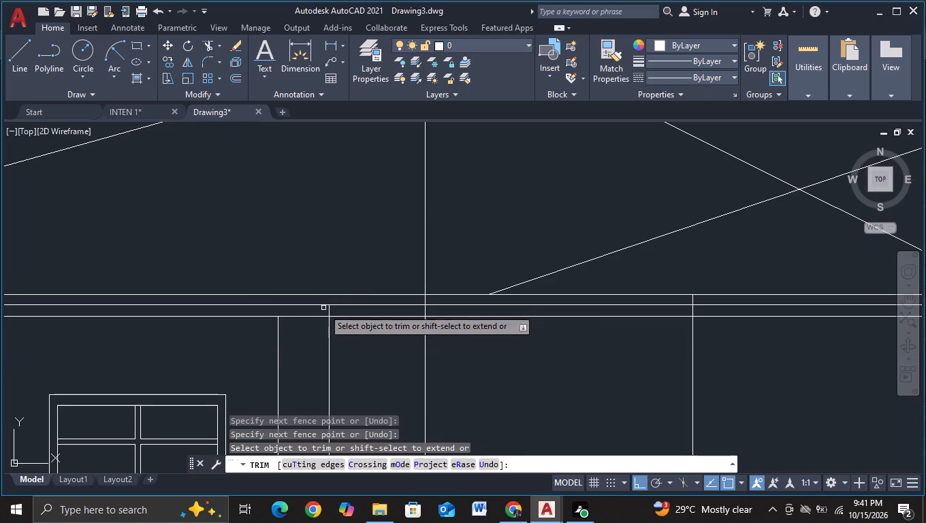
click(329, 313)
scroll(399, 351, down, 2)
scroll(543, 392, down, 1)
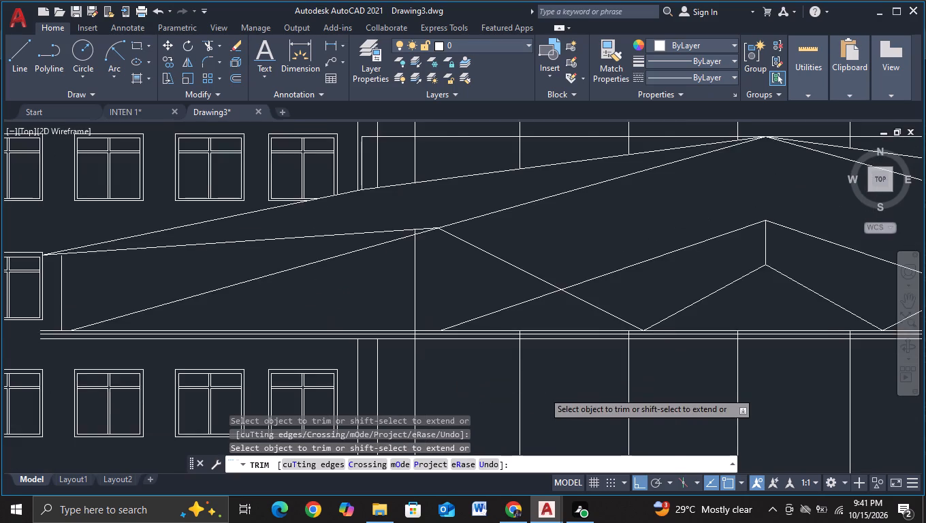
scroll(539, 379, up, 2)
scroll(512, 318, up, 2)
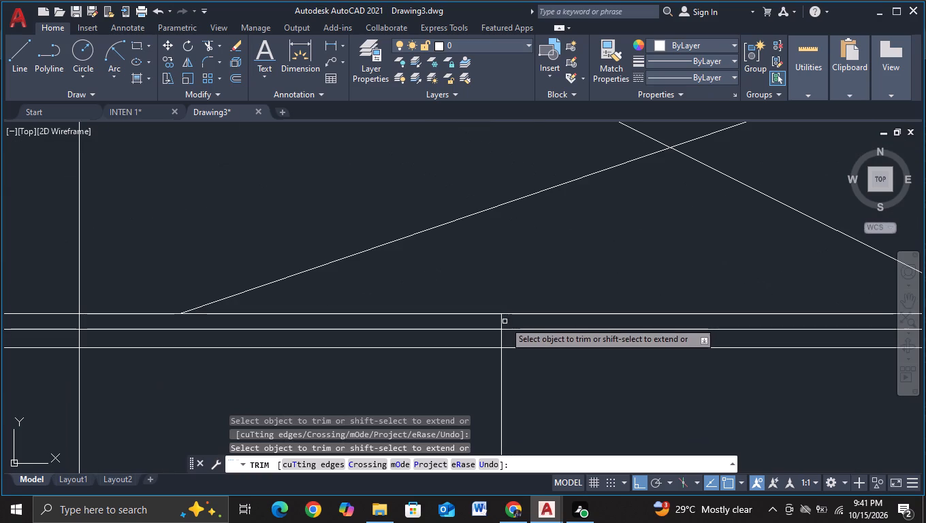
click(502, 323)
click(502, 343)
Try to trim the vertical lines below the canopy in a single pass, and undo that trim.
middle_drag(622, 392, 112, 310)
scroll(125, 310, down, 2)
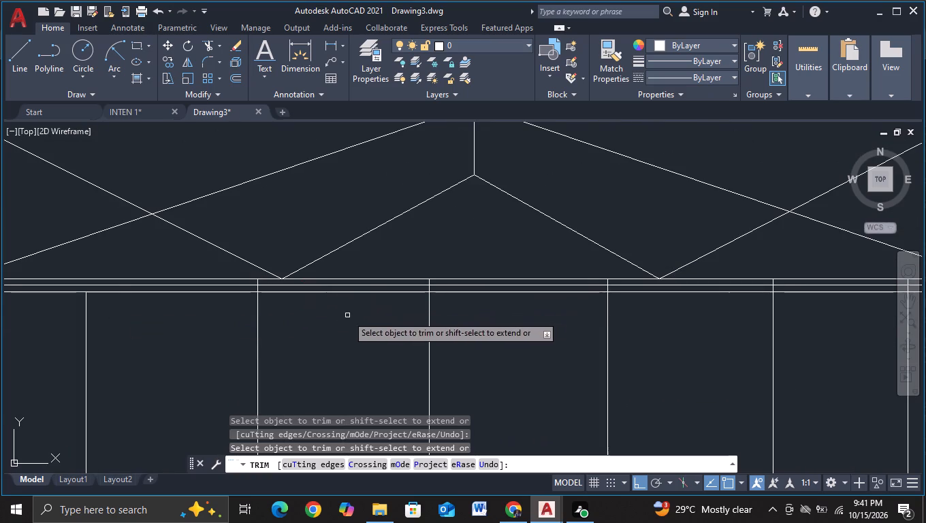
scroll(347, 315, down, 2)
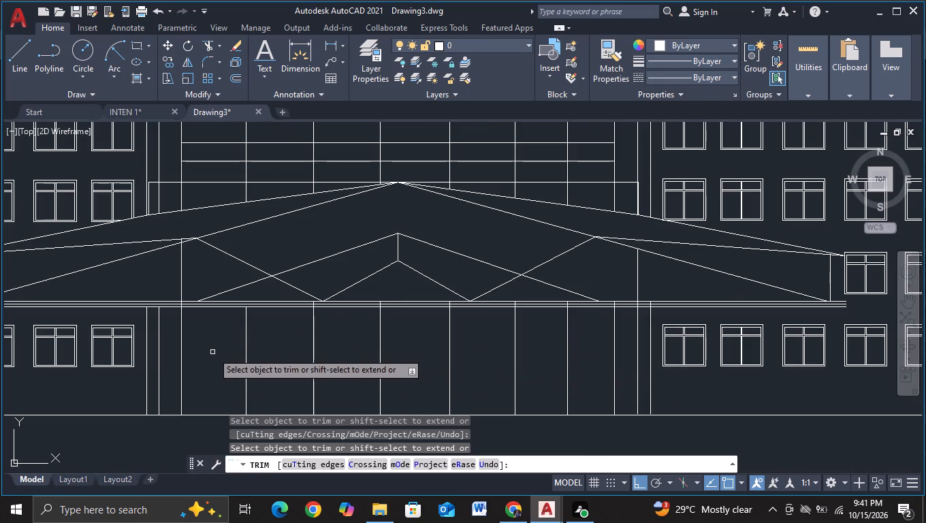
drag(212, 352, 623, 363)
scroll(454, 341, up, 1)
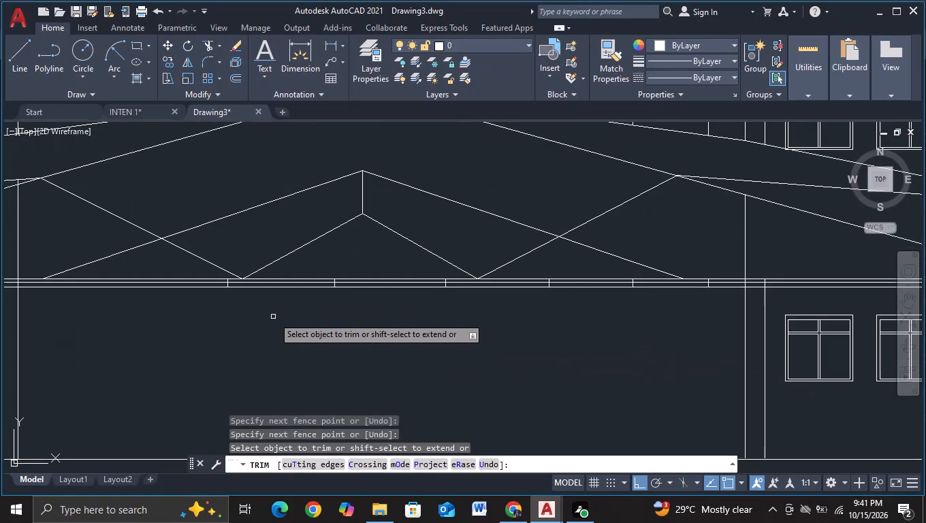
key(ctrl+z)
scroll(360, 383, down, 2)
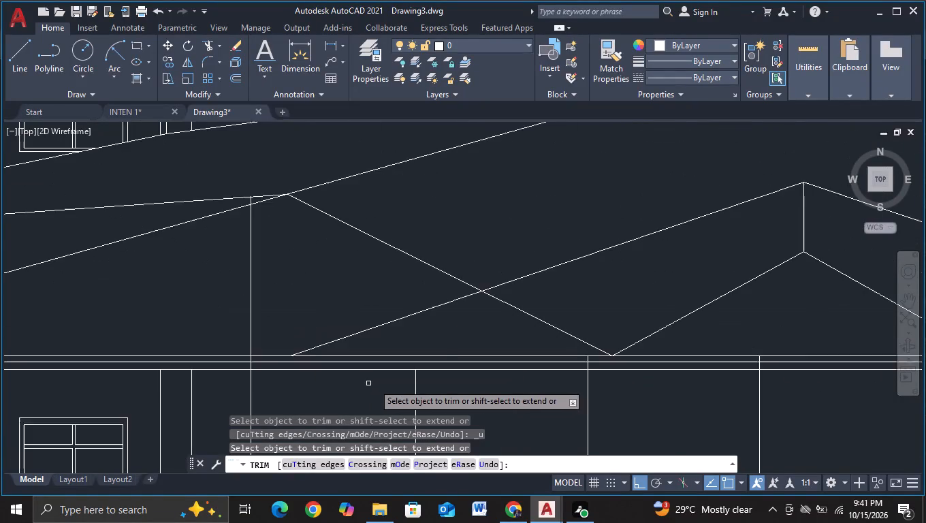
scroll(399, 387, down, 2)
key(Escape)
Erase the six vertical lines dividing the entrance opening below the canopy and the two vertical lines flanking the right pier line.
scroll(399, 387, down, 1)
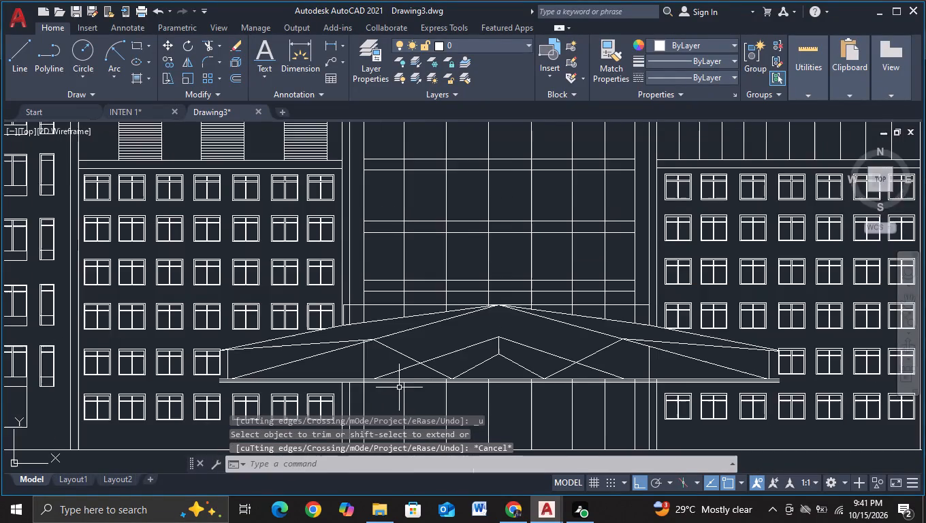
middle_drag(399, 388, 396, 297)
click(402, 317)
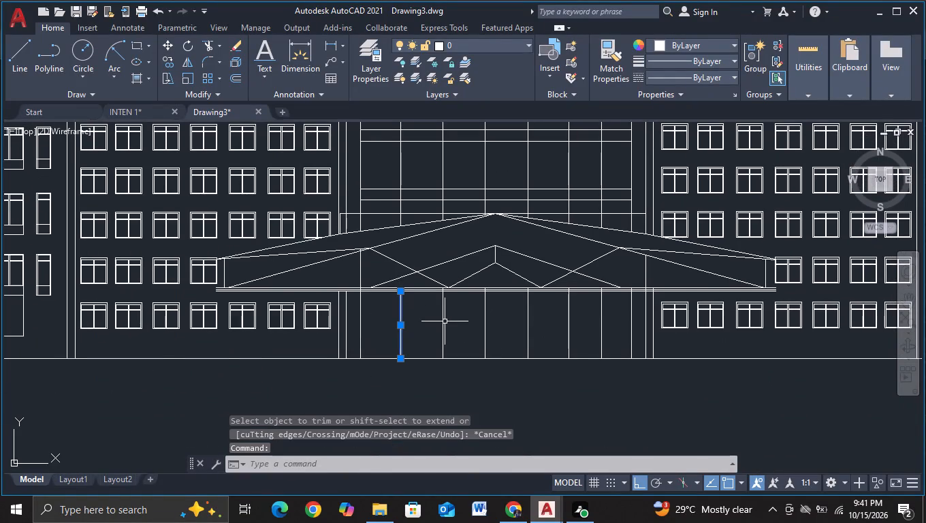
click(443, 321)
click(484, 321)
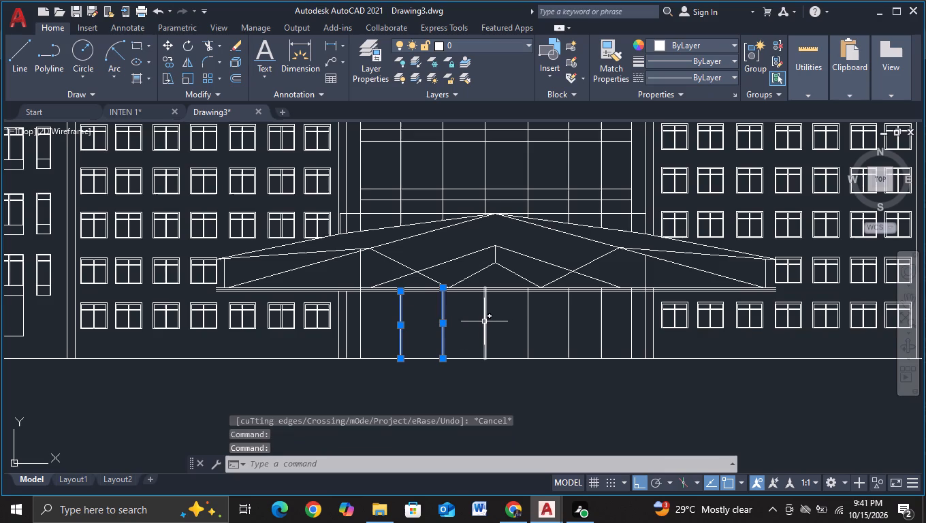
click(528, 319)
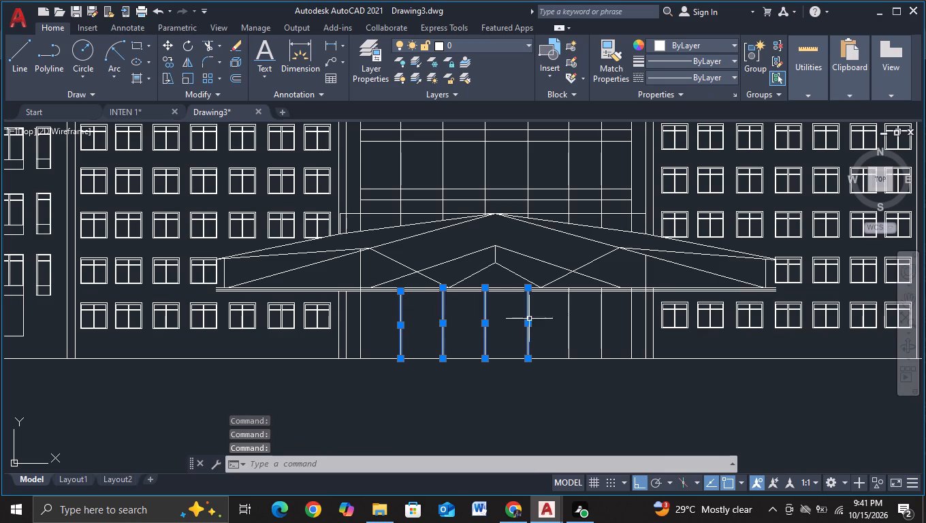
click(569, 311)
click(603, 310)
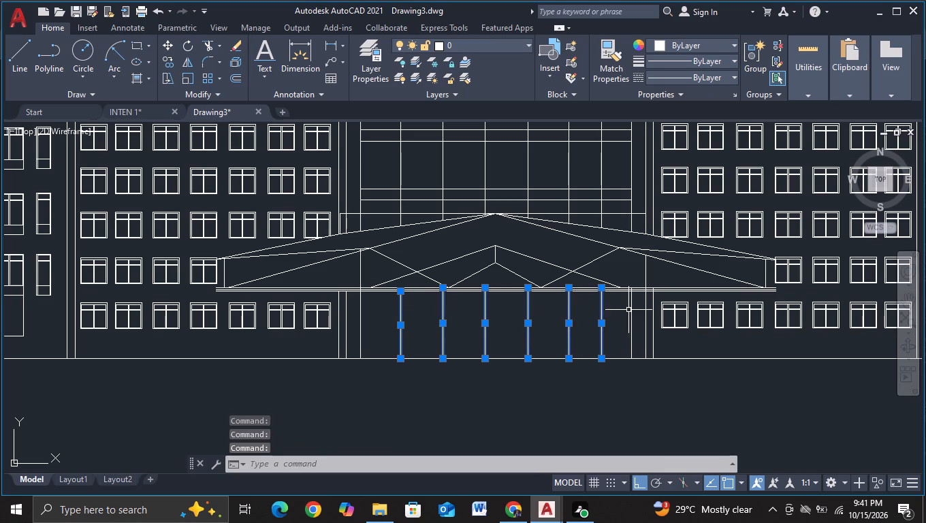
click(631, 310)
click(653, 310)
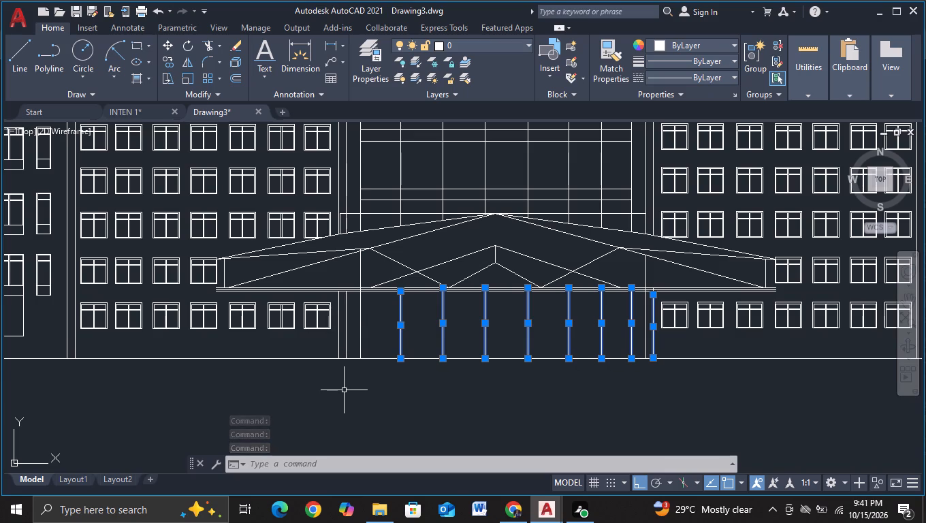
key(Delete)
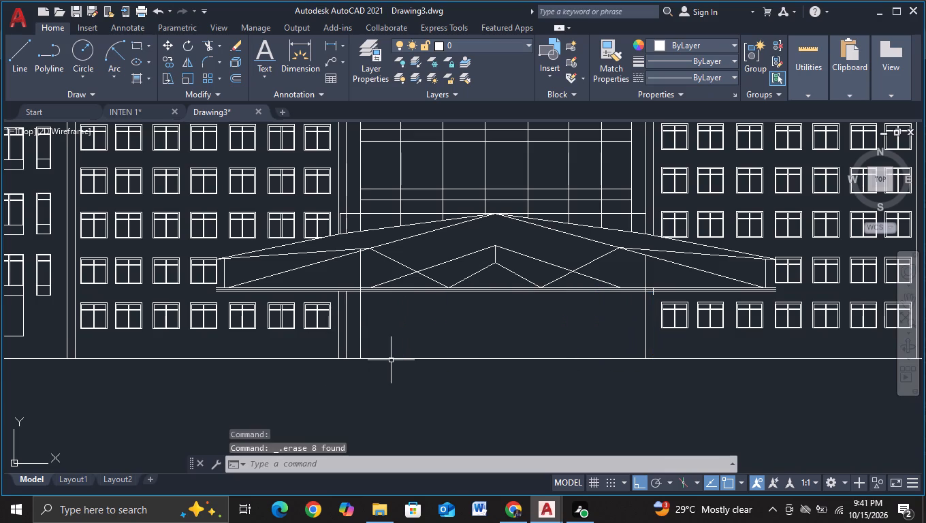
Erase the short leftover vertical line crossing the canopy base beside the right pier.
scroll(463, 328, up, 1)
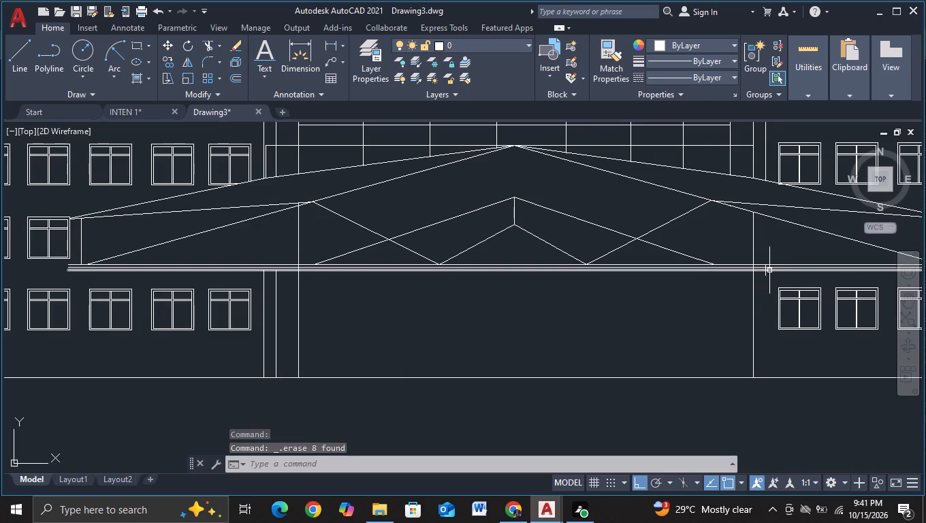
scroll(767, 267, up, 2)
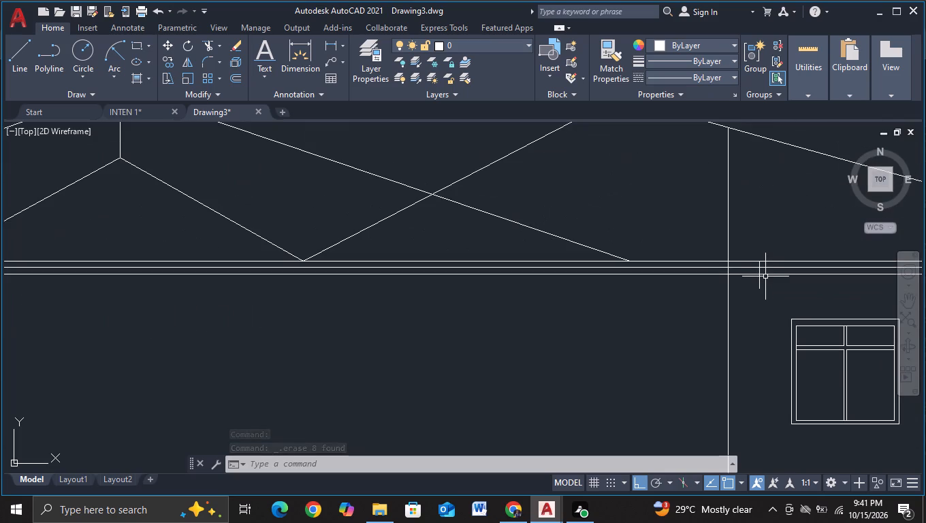
click(759, 272)
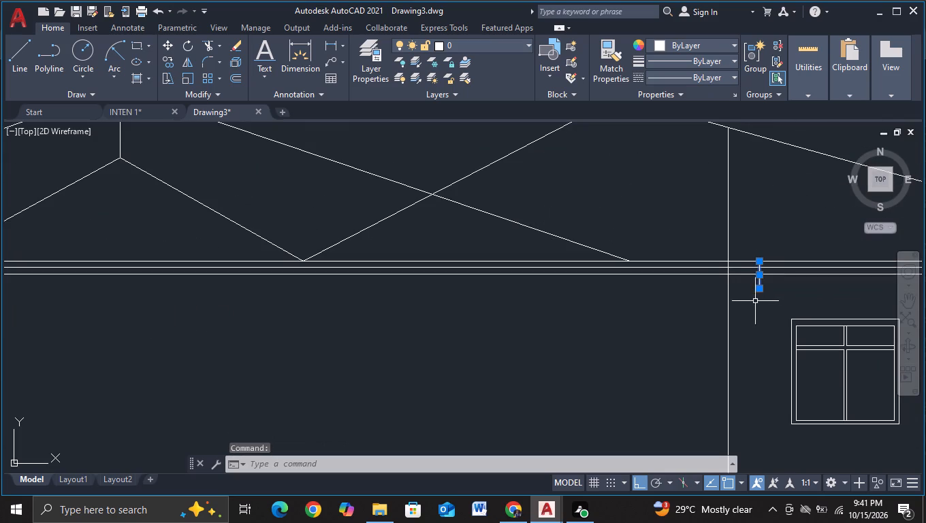
key(Delete)
Trim the short vertical line and the horizontal line pieces between the left pier lines, just above the canopy's left roof slope.
scroll(743, 328, down, 2)
scroll(523, 373, down, 1)
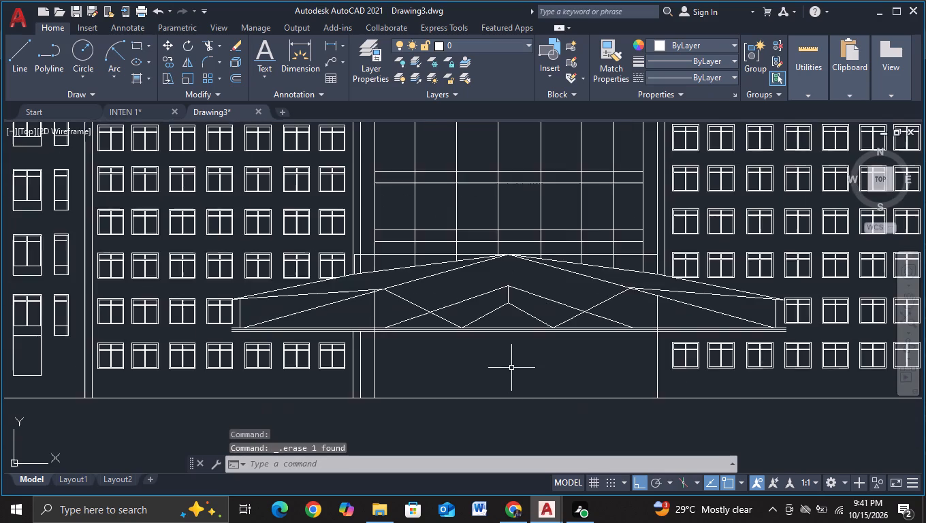
middle_drag(506, 367, 616, 360)
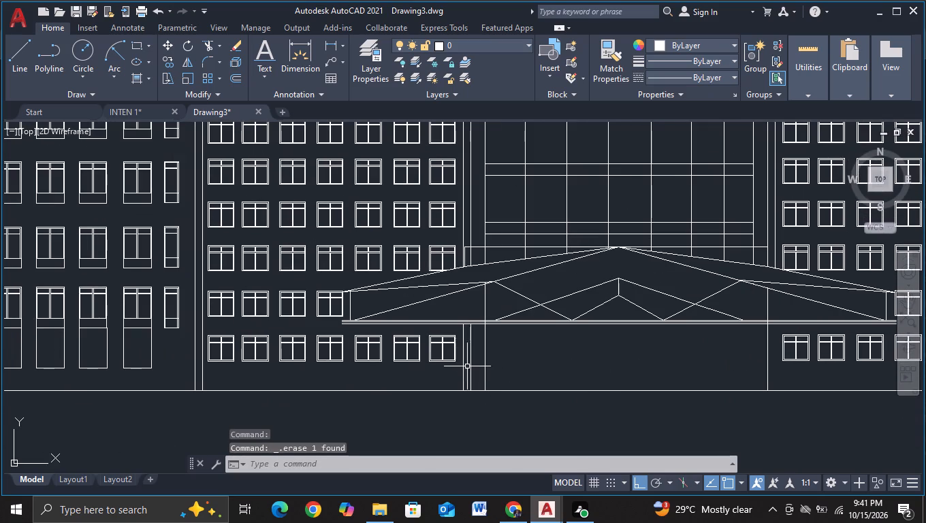
click(464, 366)
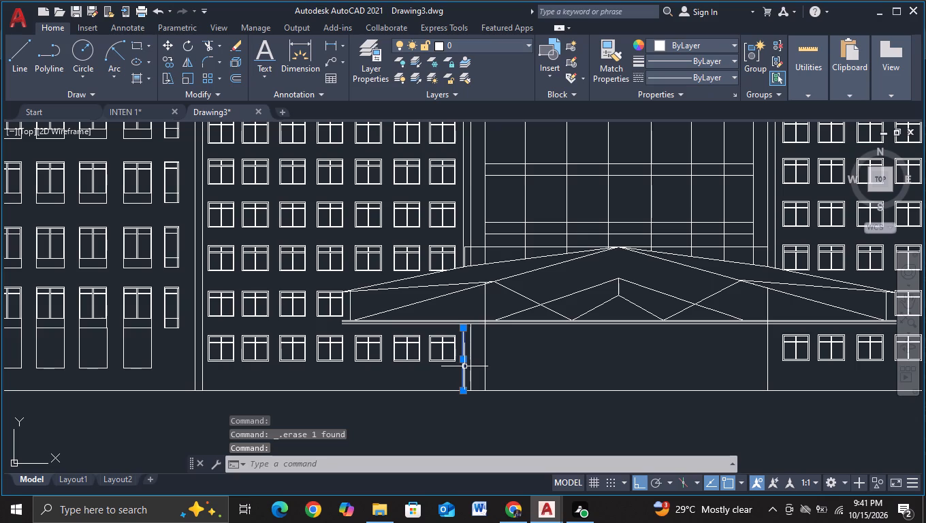
key(Escape)
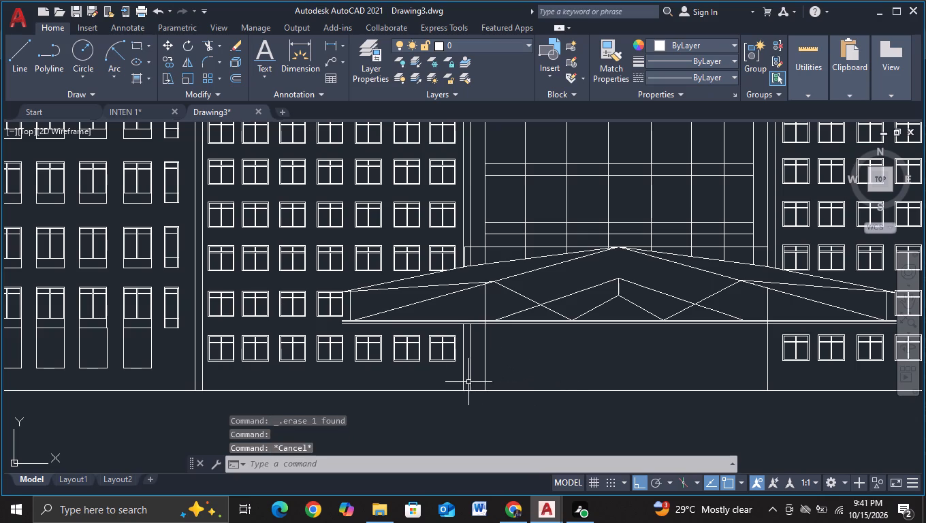
scroll(452, 296, up, 2)
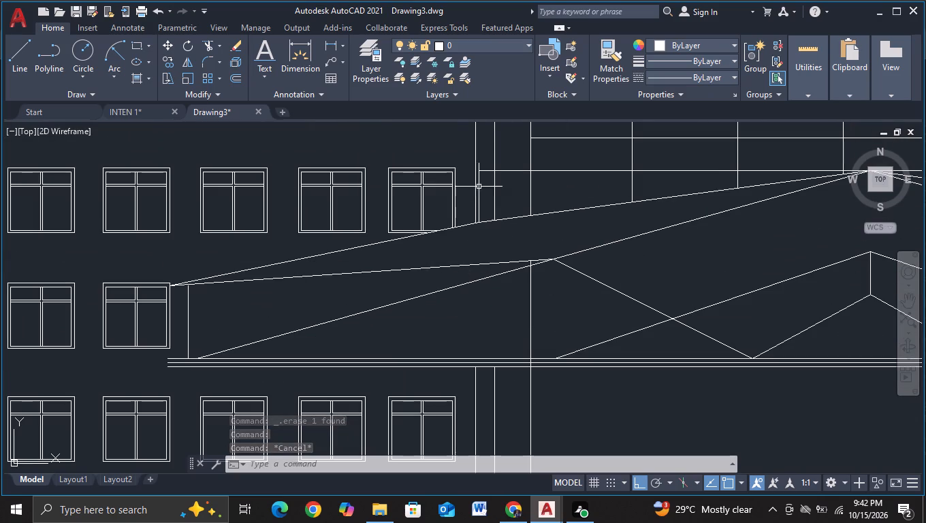
click(210, 43)
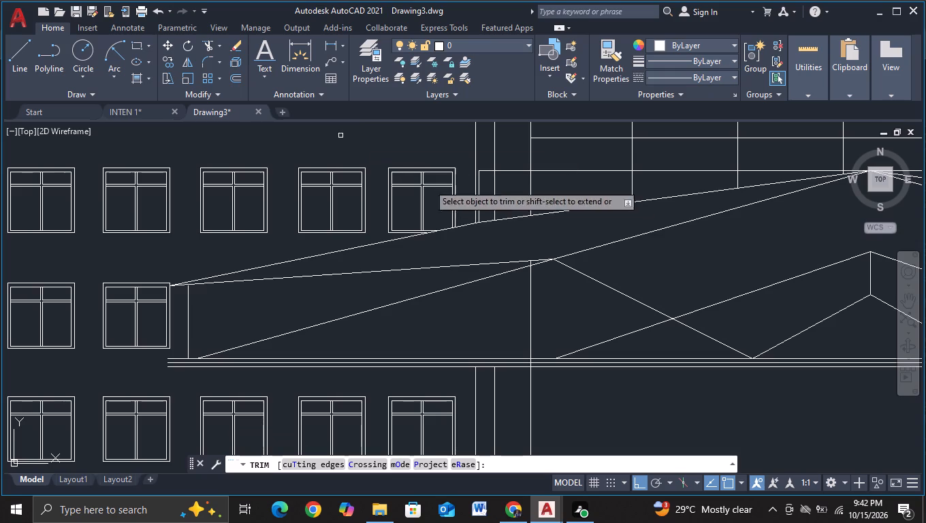
click(478, 200)
drag(481, 168, 481, 172)
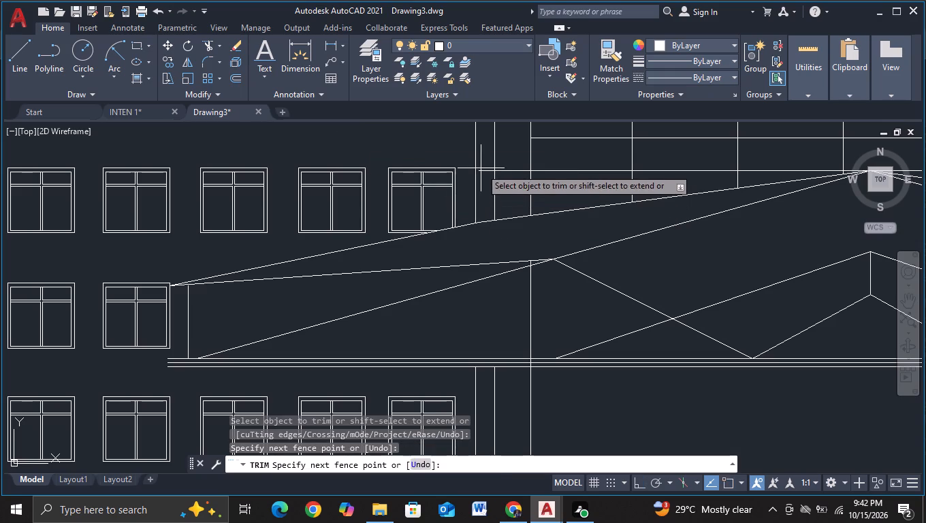
drag(481, 172, 483, 182)
drag(513, 163, 513, 189)
scroll(517, 184, down, 2)
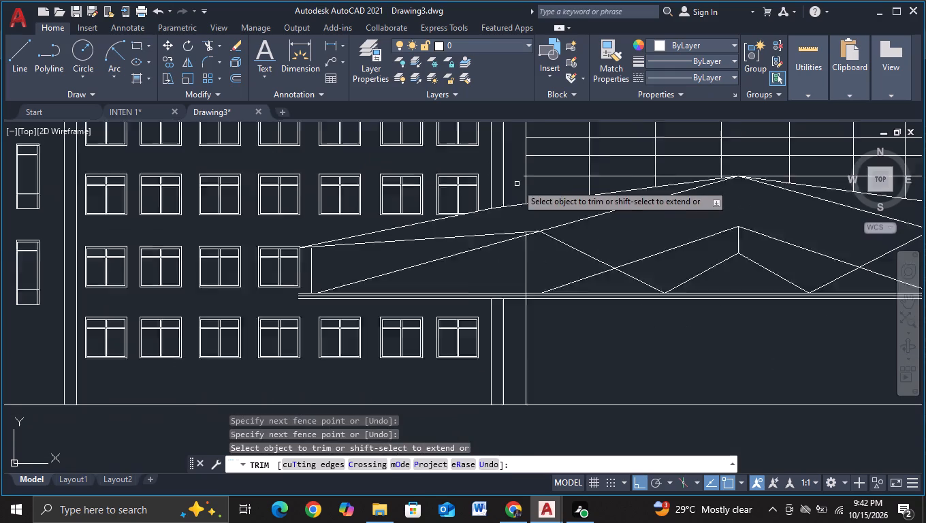
scroll(517, 184, down, 1)
middle_drag(611, 321, 507, 377)
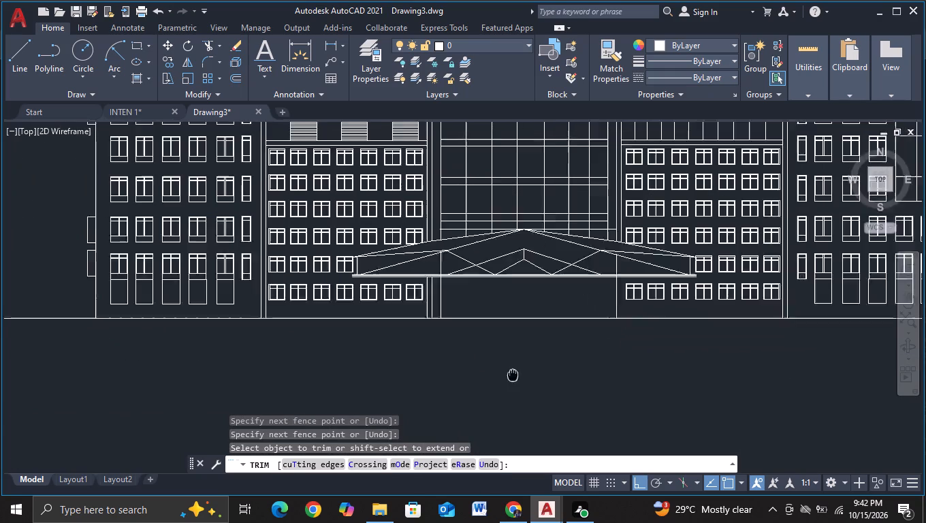
middle_drag(507, 377, 499, 379)
key(Escape)
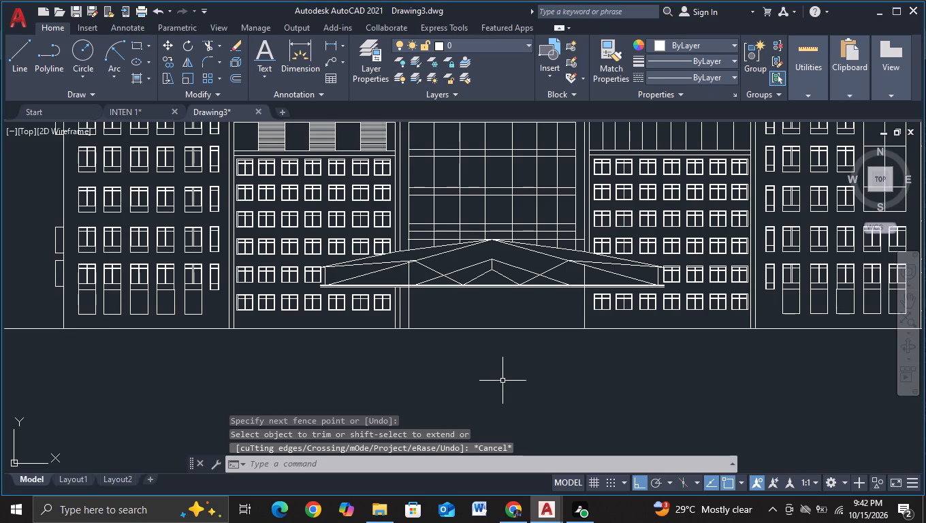
Examine the whole building elevation and the cleaned-up entrance canopy.
scroll(503, 380, down, 1)
middle_drag(543, 394, 554, 362)
scroll(554, 362, down, 1)
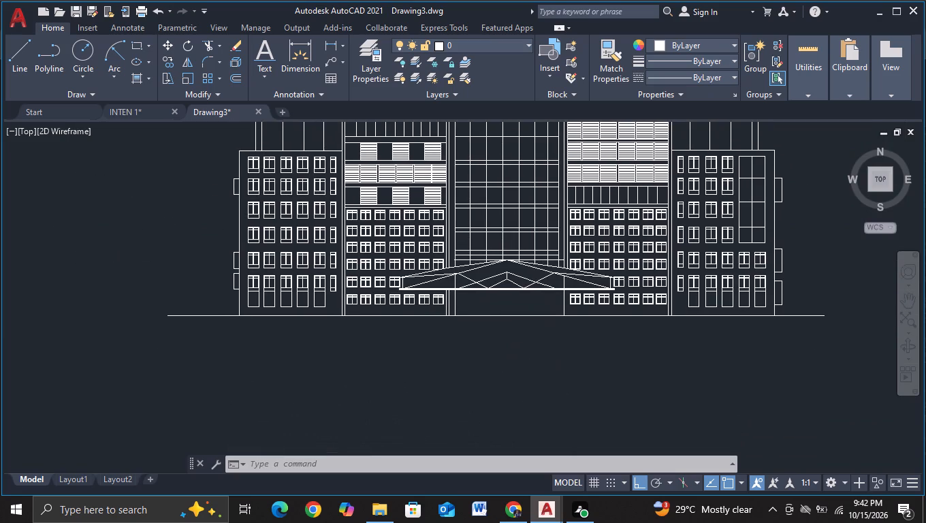
scroll(556, 366, up, 1)
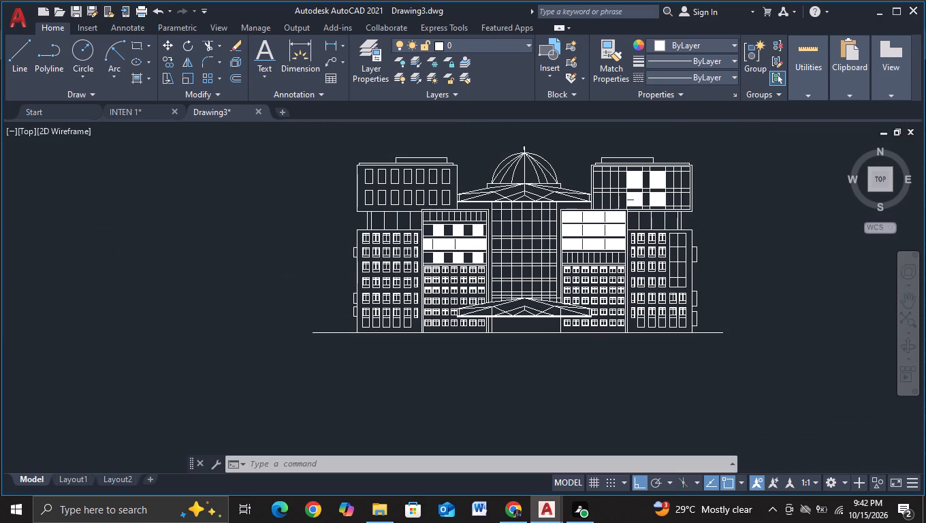
middle_drag(479, 337, 532, 387)
scroll(534, 389, up, 3)
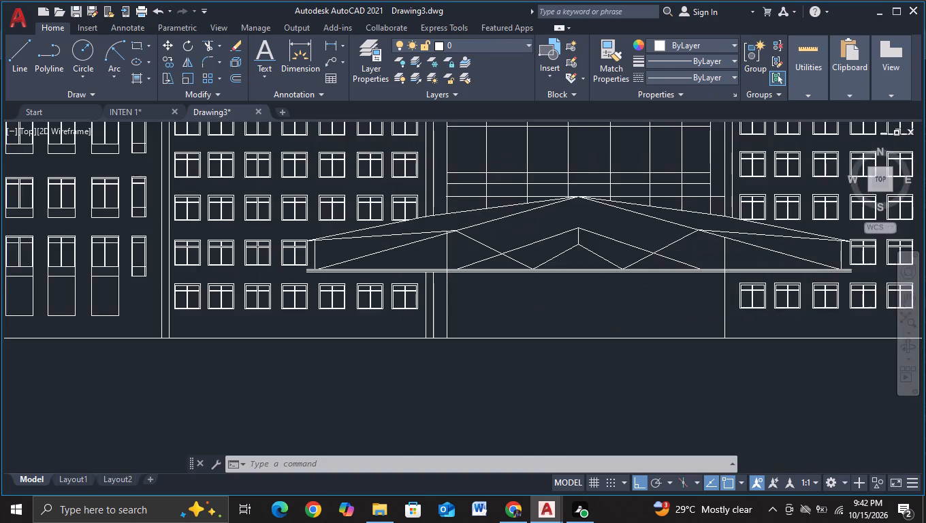
scroll(559, 365, down, 2)
scroll(559, 365, up, 1)
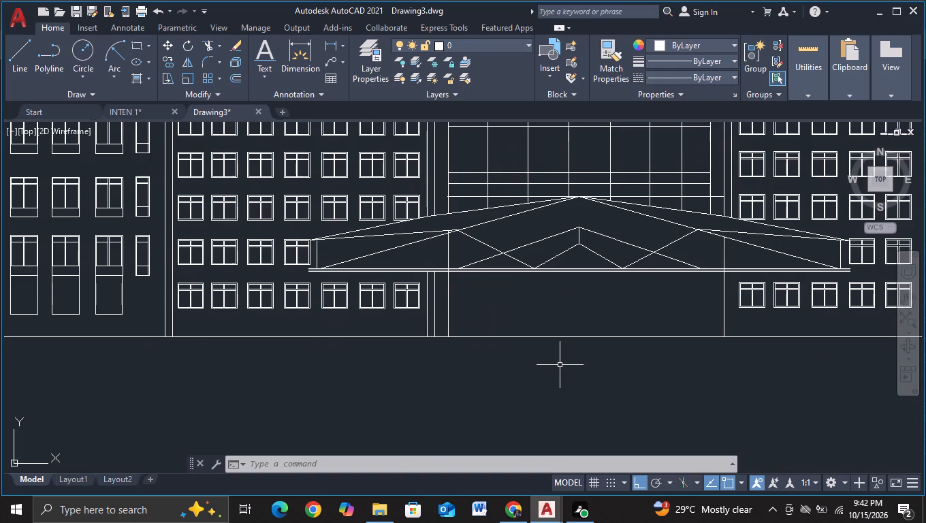
Draw a vertical line from the canopy roof's left tip down past the ground line.
scroll(560, 362, up, 1)
middle_drag(560, 362, 576, 444)
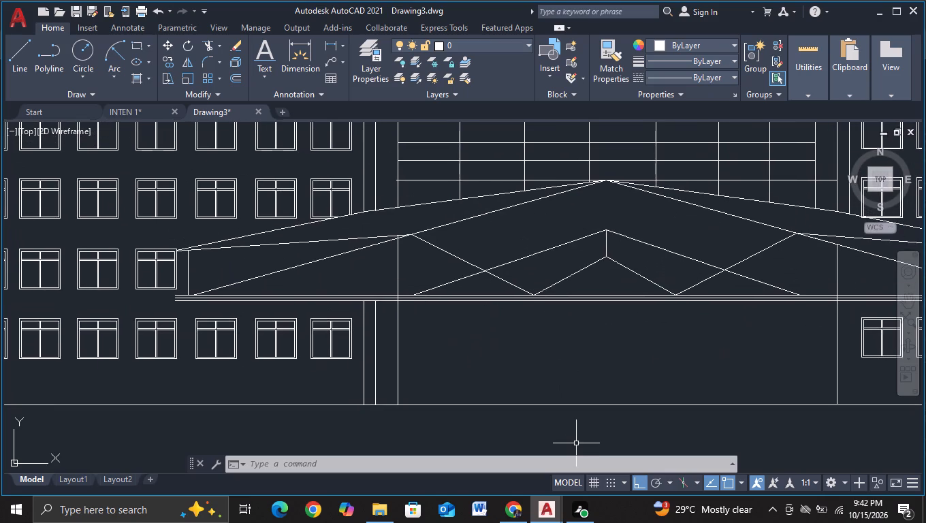
scroll(182, 323, up, 1)
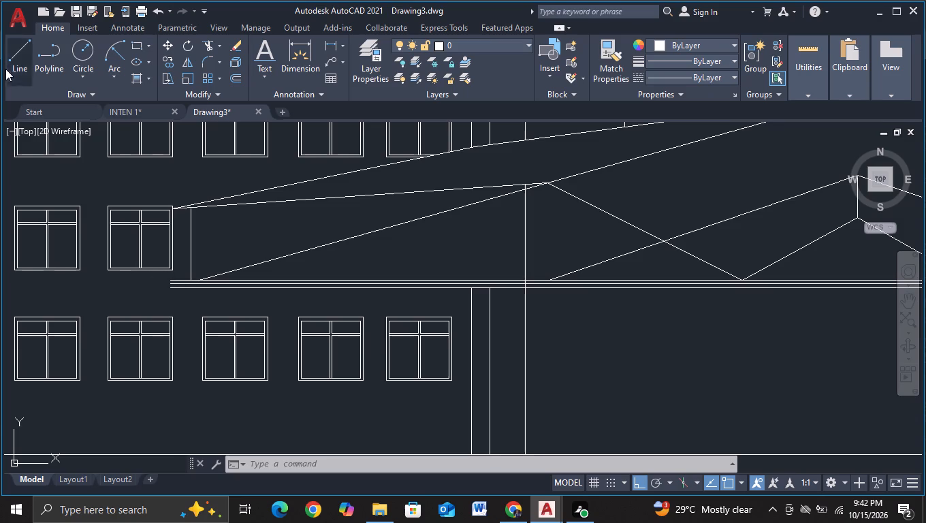
click(5, 64)
click(9, 62)
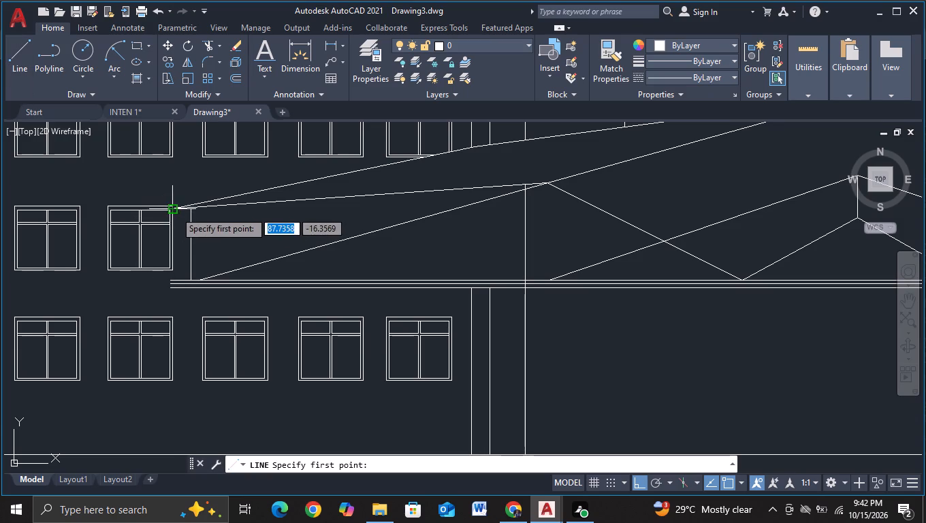
click(175, 211)
middle_drag(181, 405, 181, 396)
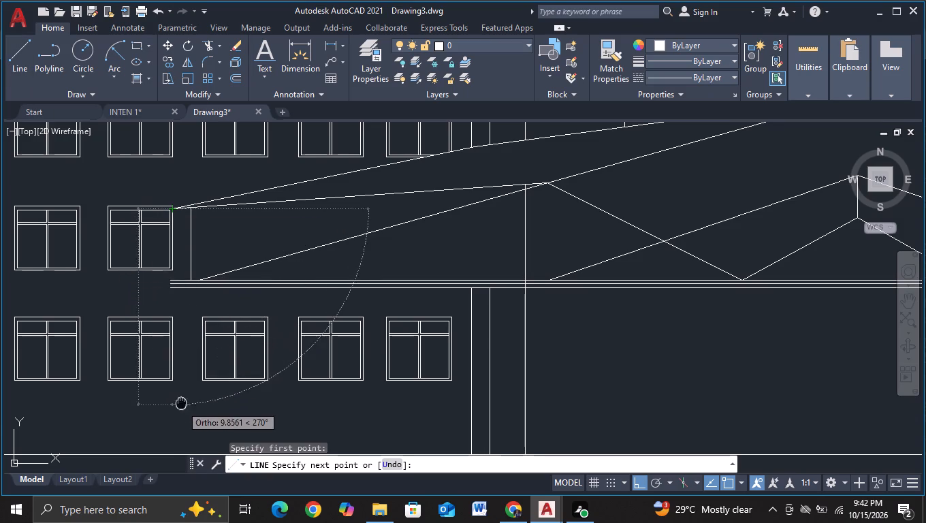
middle_drag(181, 396, 199, 230)
click(187, 320)
key(Escape)
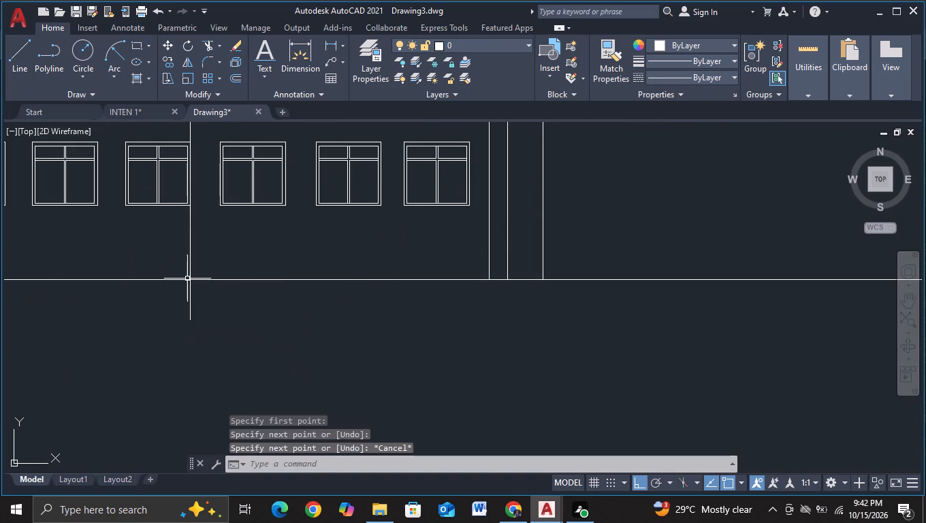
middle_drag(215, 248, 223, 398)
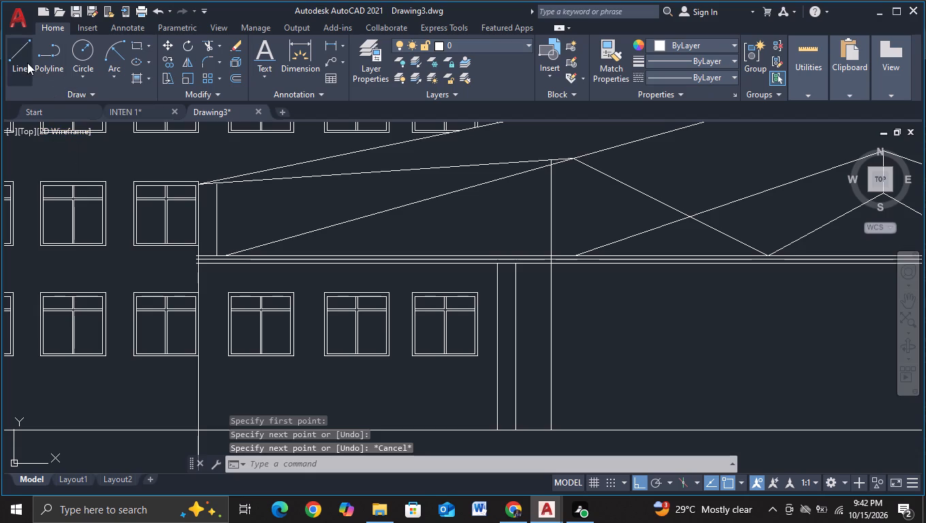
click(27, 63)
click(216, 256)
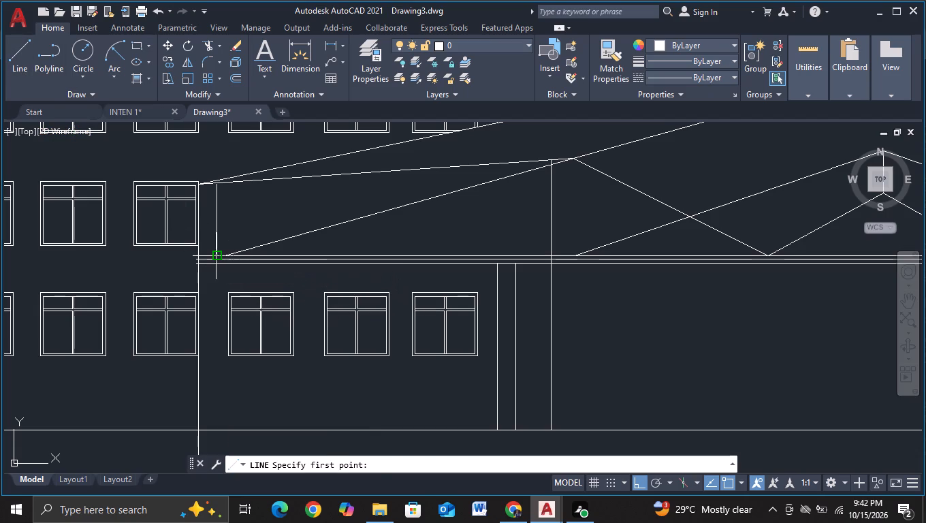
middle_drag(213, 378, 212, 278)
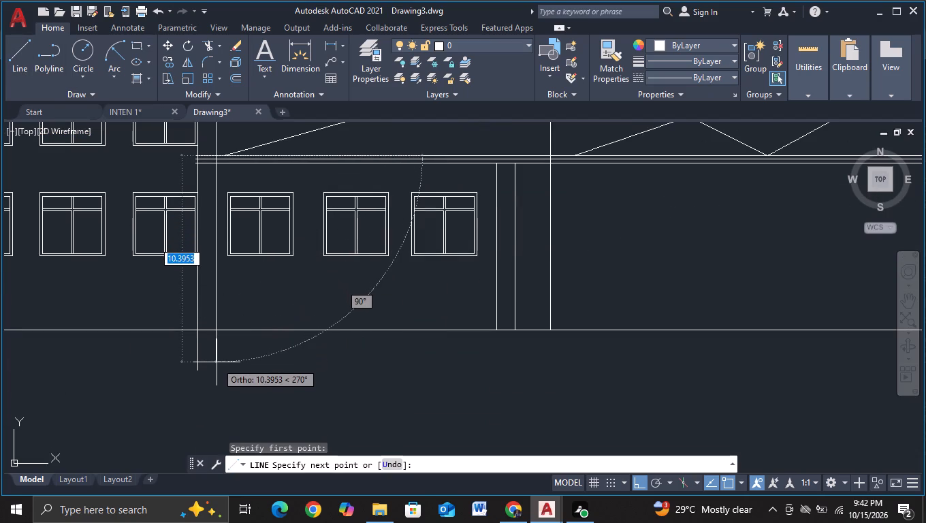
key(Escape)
Draw a short vertical line from the top-left corner of the first window inside the canopy's left edge up to the canopy base.
click(20, 76)
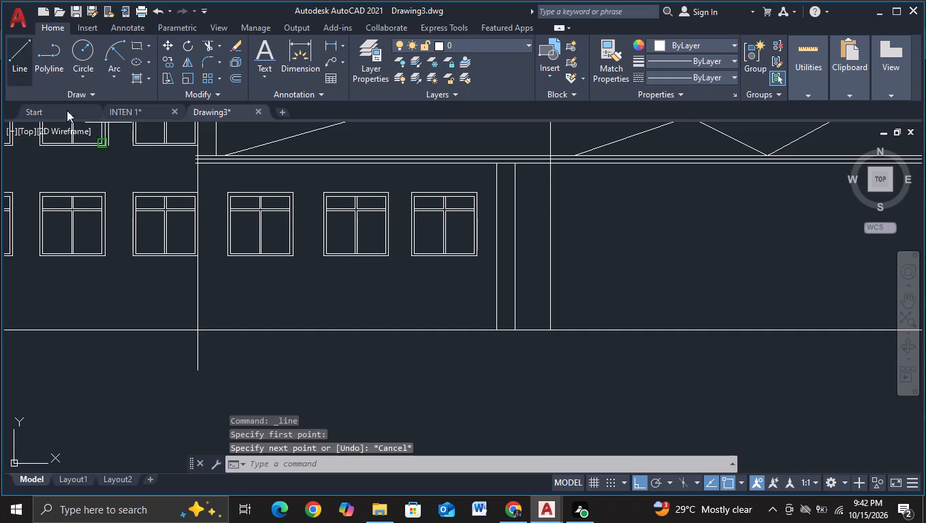
click(228, 191)
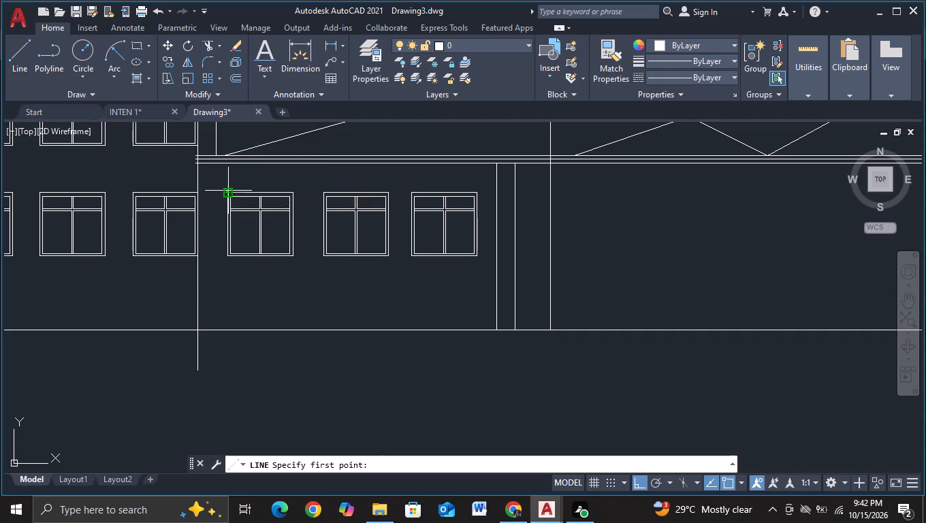
click(228, 155)
key(Escape)
Trim the inner roof slope's end past the short vertical line, the base lines beyond the outer vertical, and the short line within the base.
scroll(214, 177, up, 2)
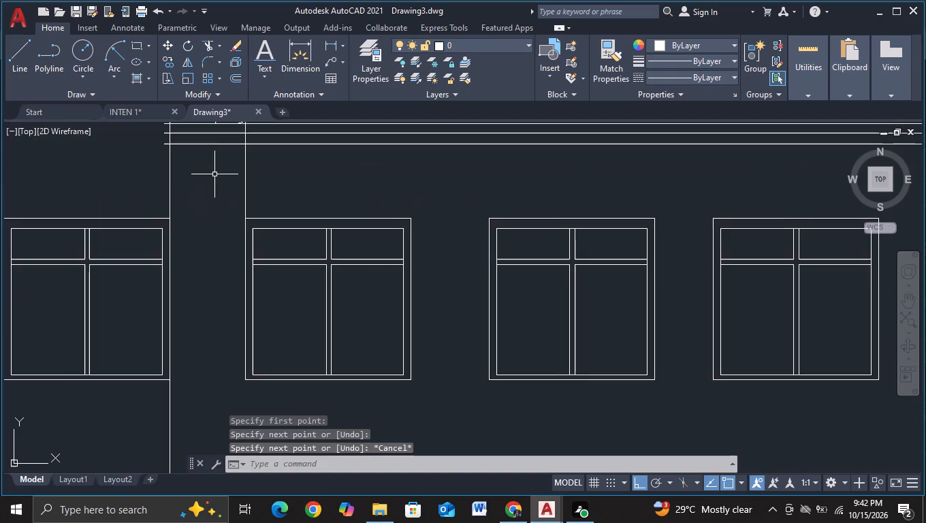
middle_drag(214, 174, 223, 279)
scroll(223, 279, up, 1)
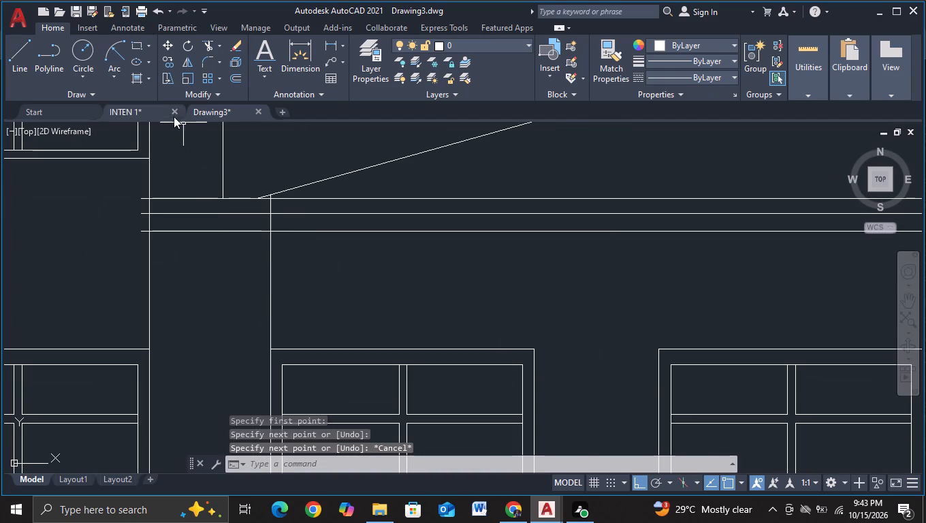
click(207, 48)
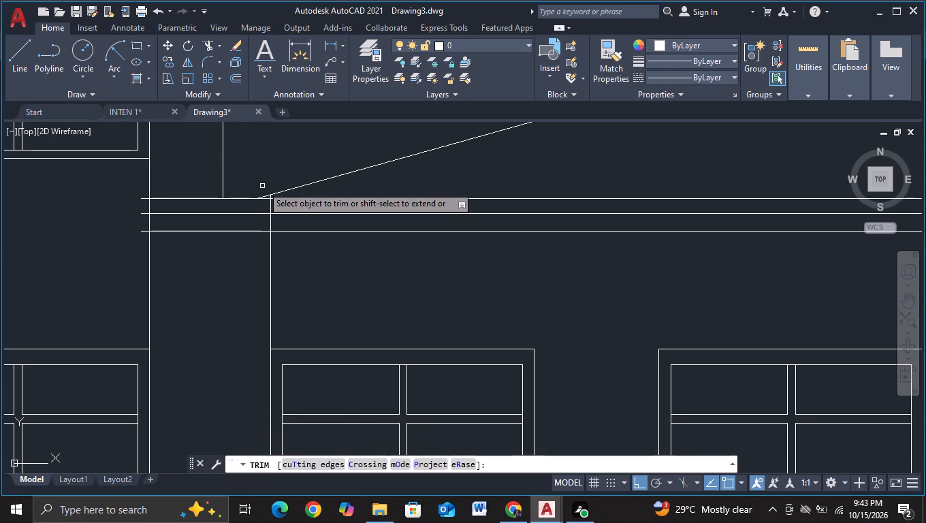
click(266, 195)
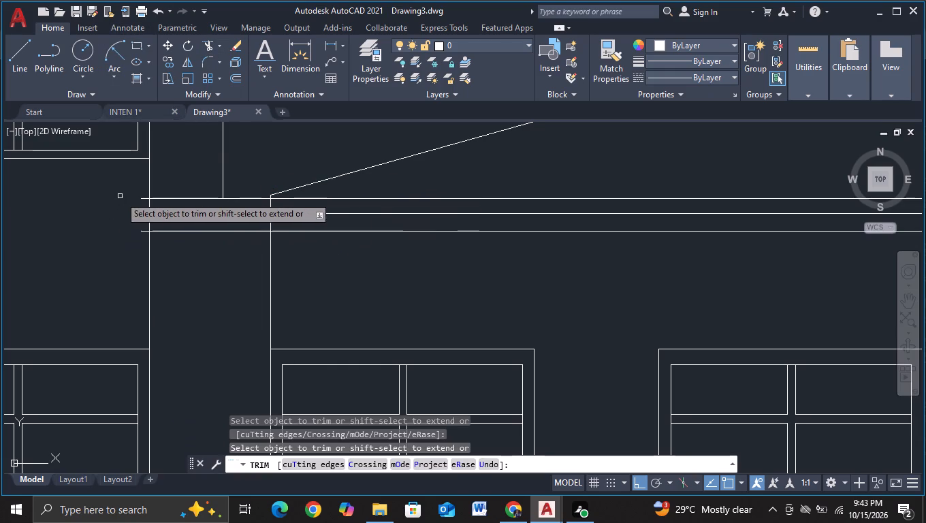
drag(146, 197, 145, 234)
drag(144, 240, 144, 204)
scroll(217, 278, down, 1)
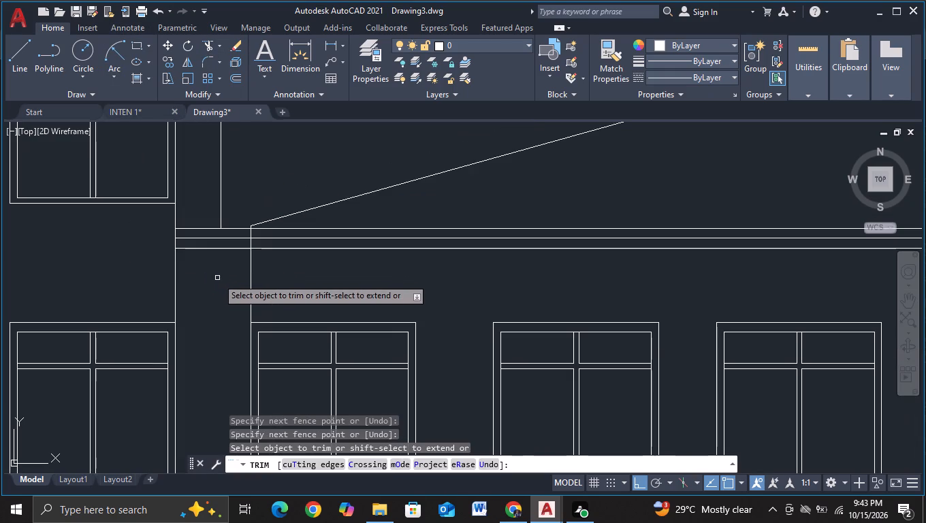
click(251, 234)
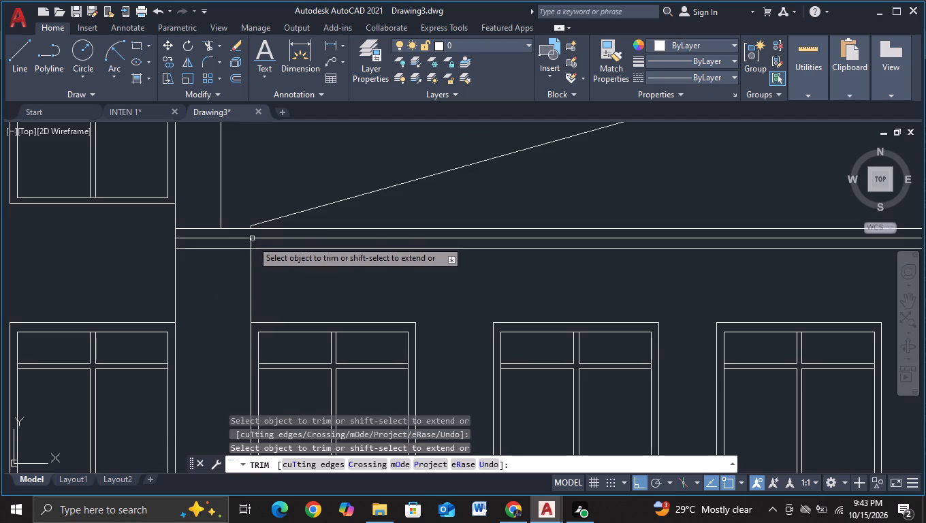
click(250, 244)
Draw a vertical line from the bottom-left corner of the same window down past the ground line.
scroll(210, 283, down, 1)
middle_drag(212, 289, 216, 261)
middle_drag(210, 338, 210, 276)
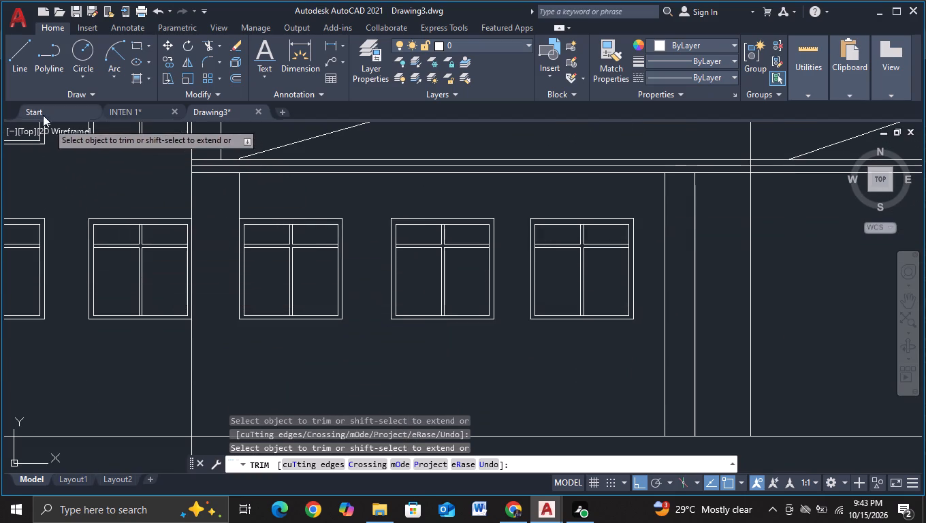
click(23, 59)
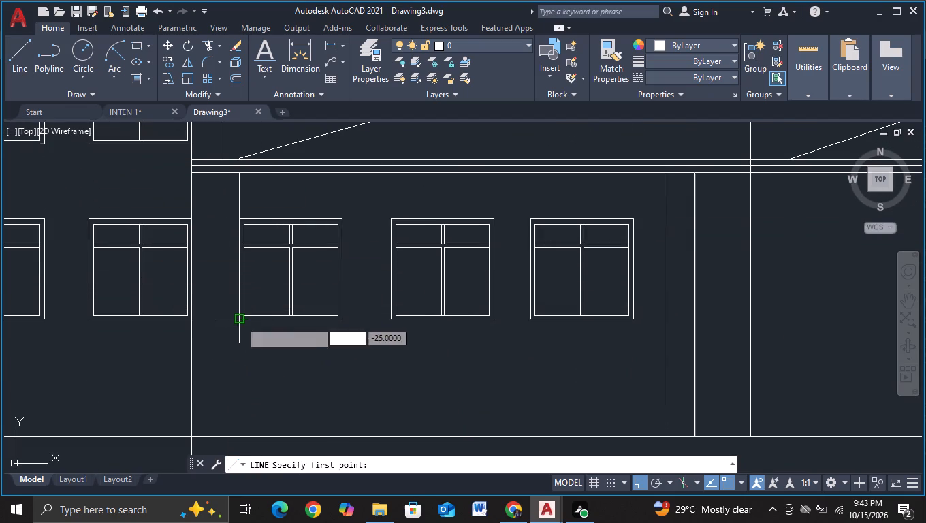
click(240, 321)
middle_drag(243, 390, 242, 304)
click(249, 380)
key(Escape)
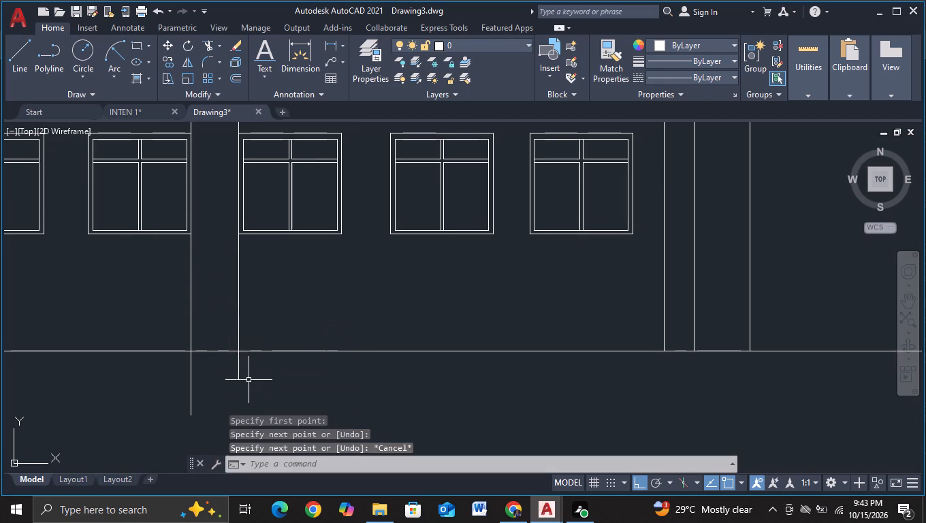
Trim the ends of both new vertical lines that extend below the ground line.
click(208, 46)
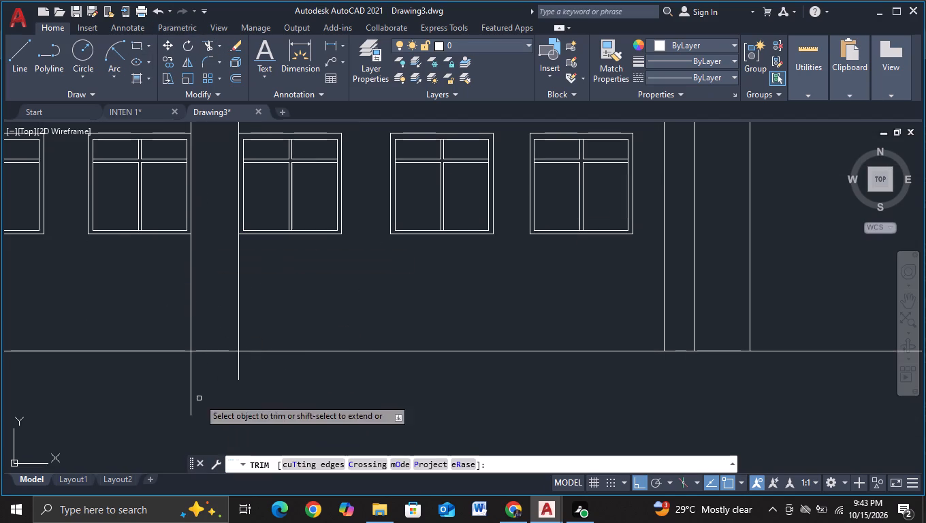
drag(163, 377, 274, 378)
Draw a vertical line from the inner column line's top at the canopy base up past both left roof edges.
scroll(274, 378, down, 2)
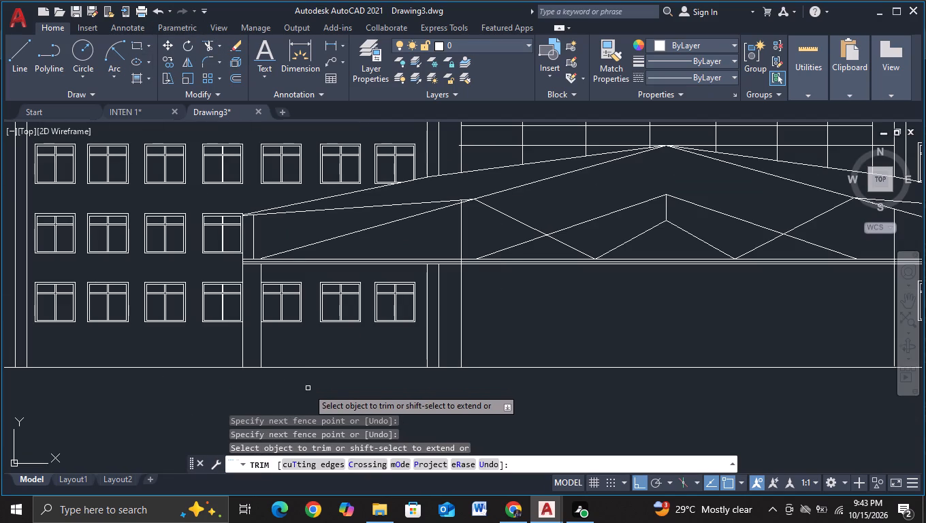
middle_drag(266, 383, 363, 389)
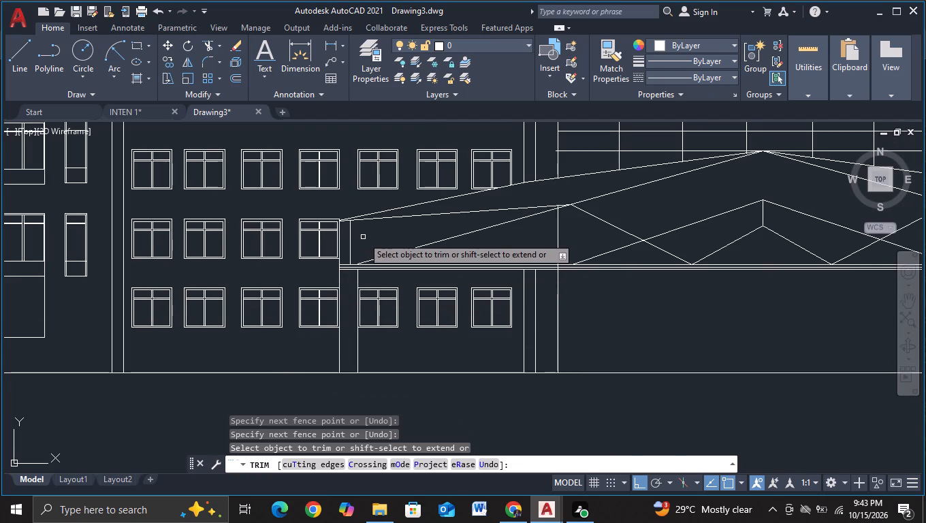
click(20, 75)
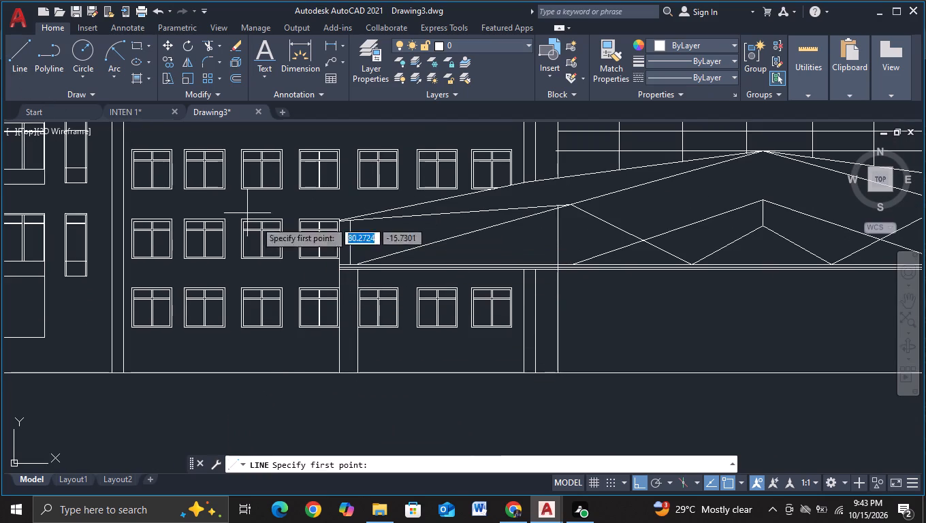
click(359, 270)
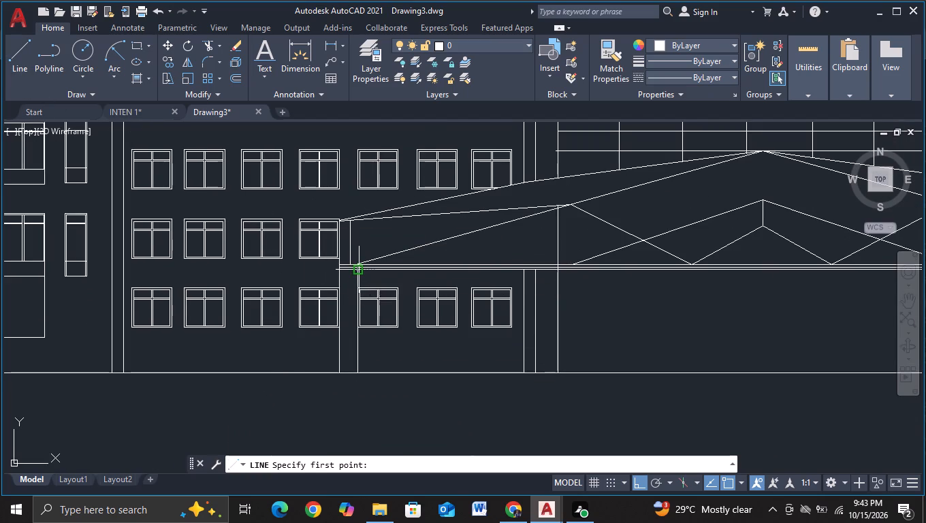
scroll(361, 229, up, 1)
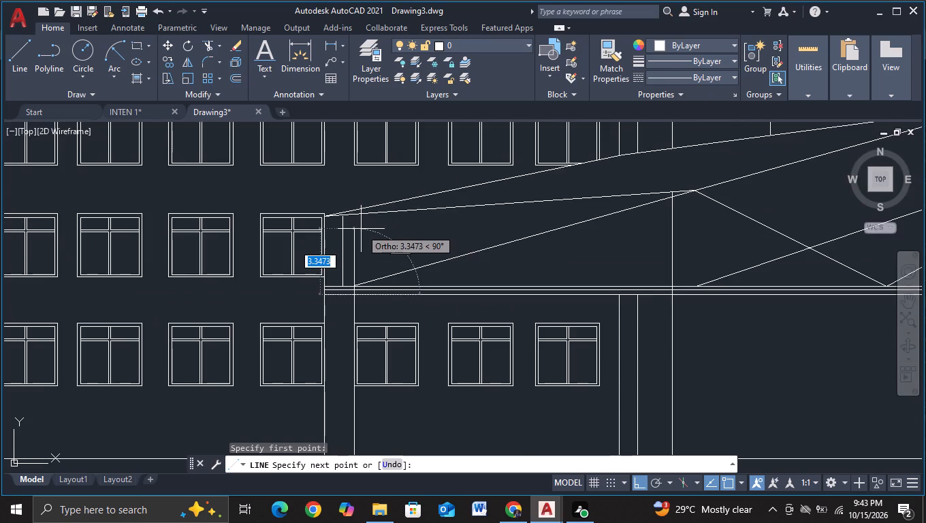
middle_drag(361, 229, 370, 330)
scroll(370, 330, up, 3)
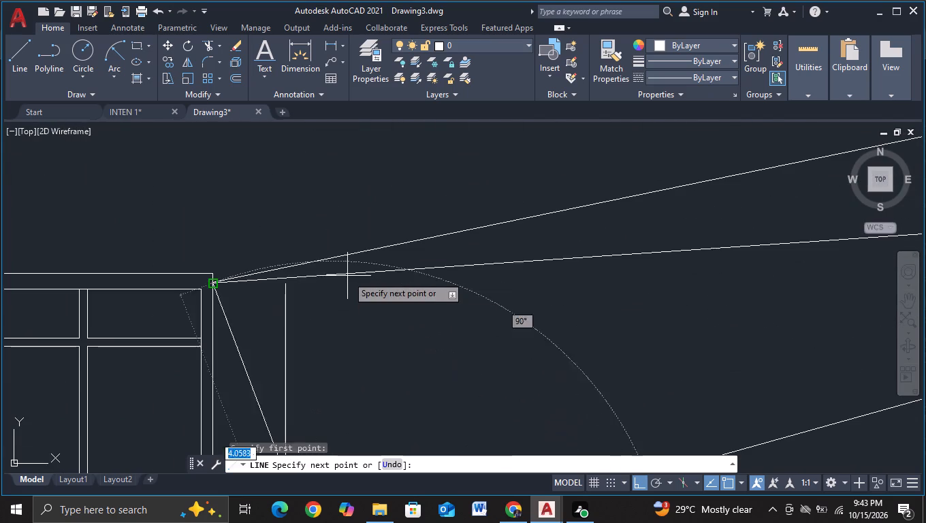
click(342, 203)
key(Escape)
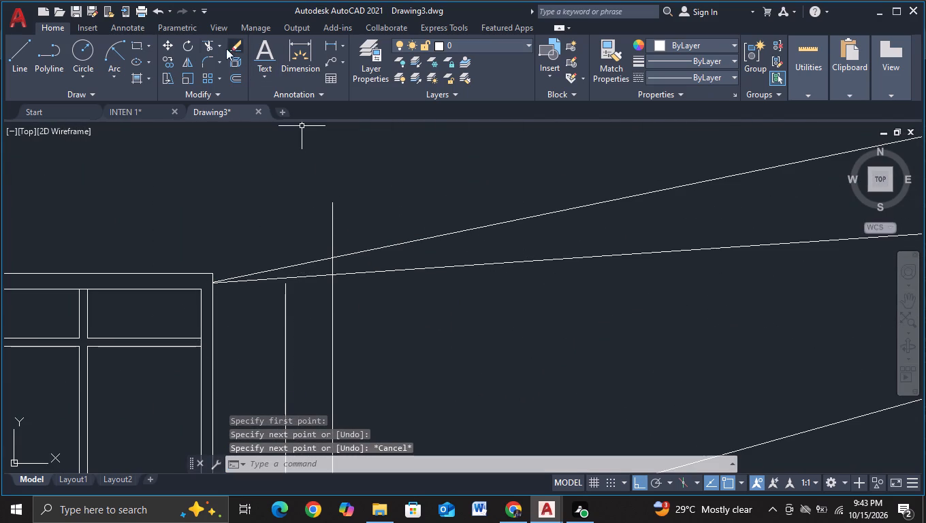
Trim the new vertical line above the canopy's lower roof edge and remove the older short vertical line beside it.
click(210, 46)
click(333, 265)
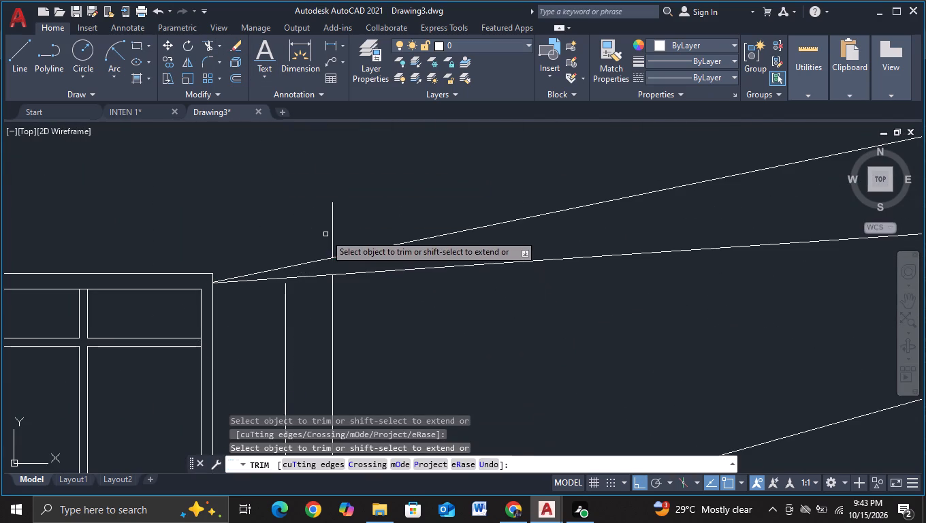
drag(322, 234, 375, 227)
drag(276, 336, 297, 329)
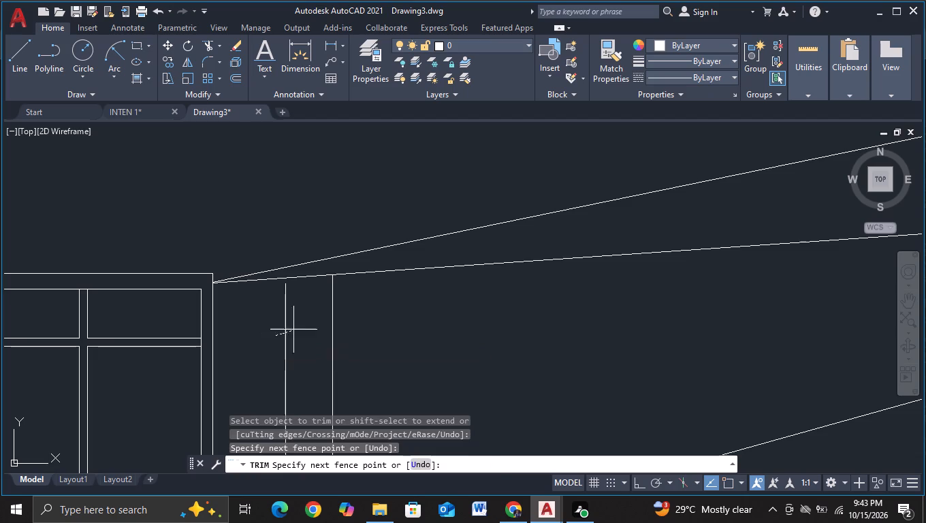
drag(297, 329, 300, 328)
Trim the left column's inner vertical line where it crosses the horizontal bands of the canopy base.
scroll(300, 328, down, 1)
middle_drag(300, 362, 301, 294)
scroll(298, 300, down, 1)
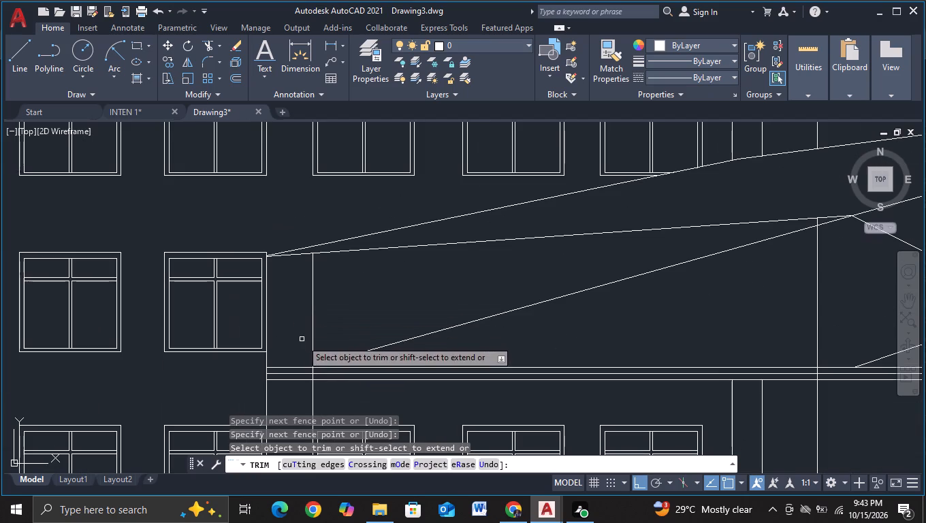
middle_drag(300, 345, 296, 293)
scroll(297, 304, up, 2)
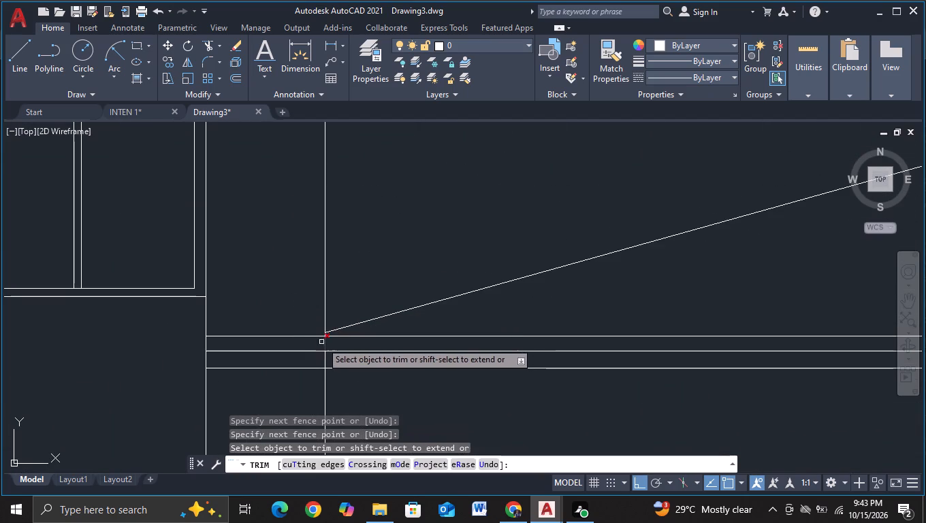
drag(315, 345, 329, 346)
drag(315, 365, 341, 365)
Draw a vertical line from the tip where the right roof edges meet at the window down past the ground line.
scroll(347, 377, down, 2)
middle_drag(373, 402, 345, 261)
scroll(343, 259, down, 2)
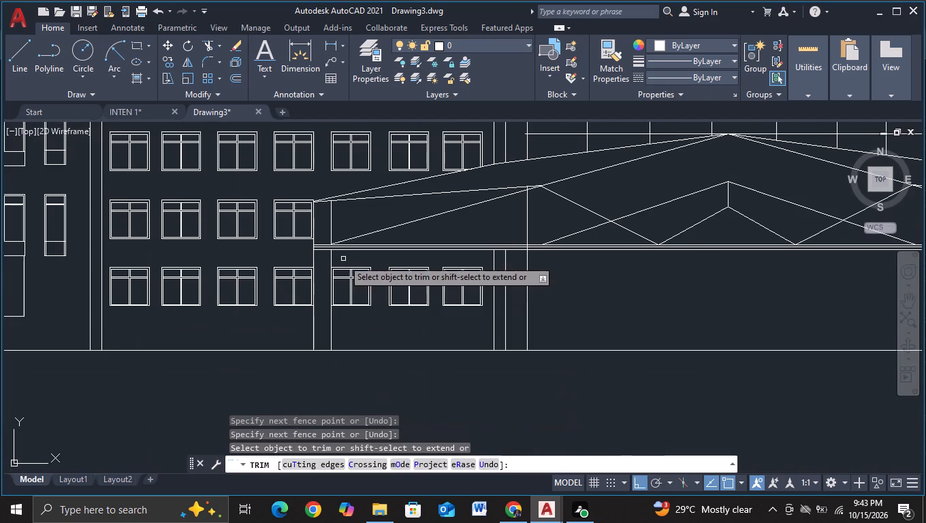
middle_drag(370, 406, 175, 377)
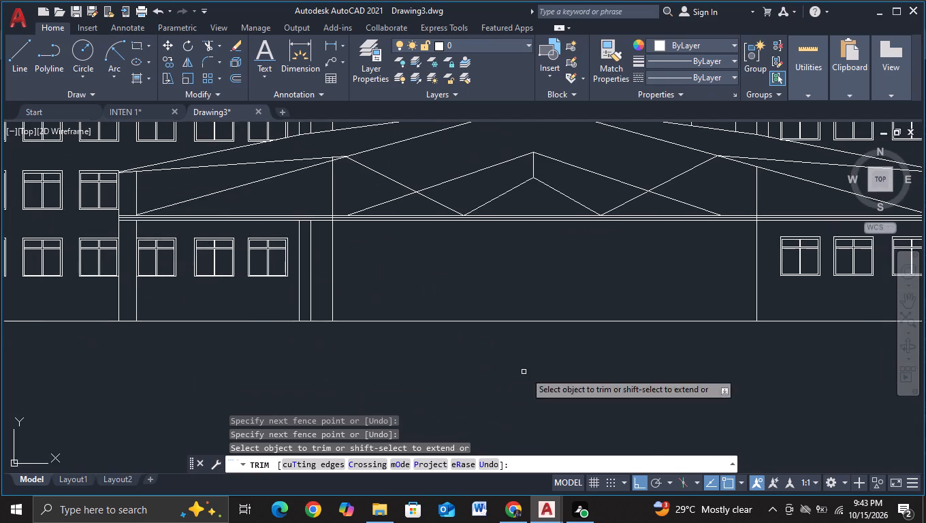
middle_drag(526, 373, 141, 343)
middle_drag(488, 322, 466, 347)
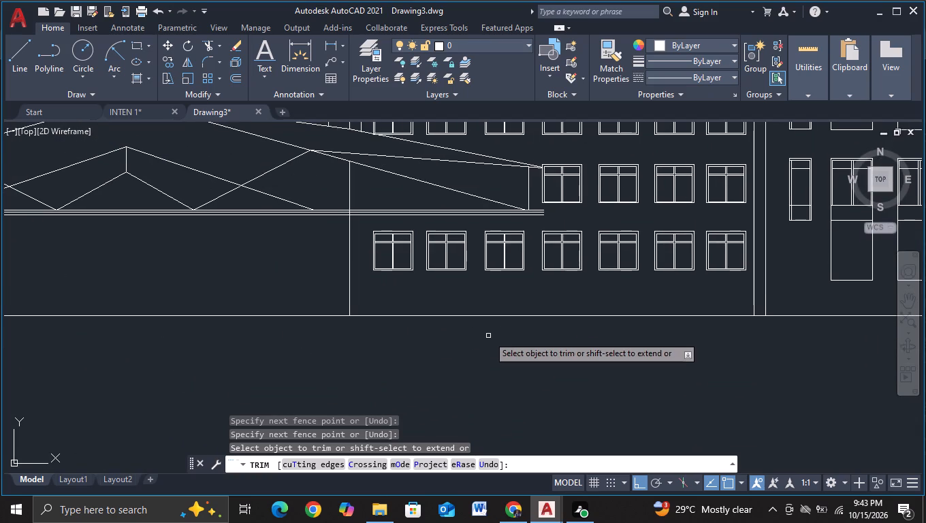
click(25, 68)
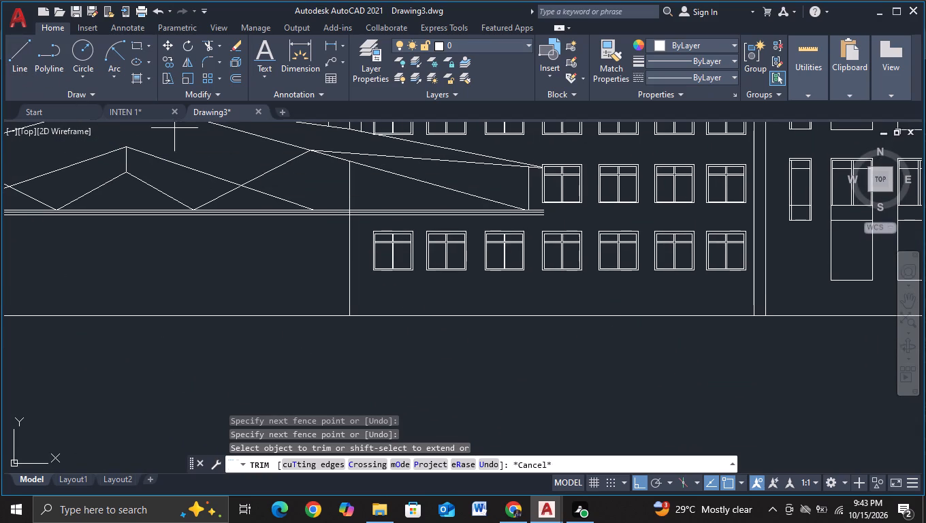
scroll(494, 344, up, 1)
middle_drag(552, 326, 533, 416)
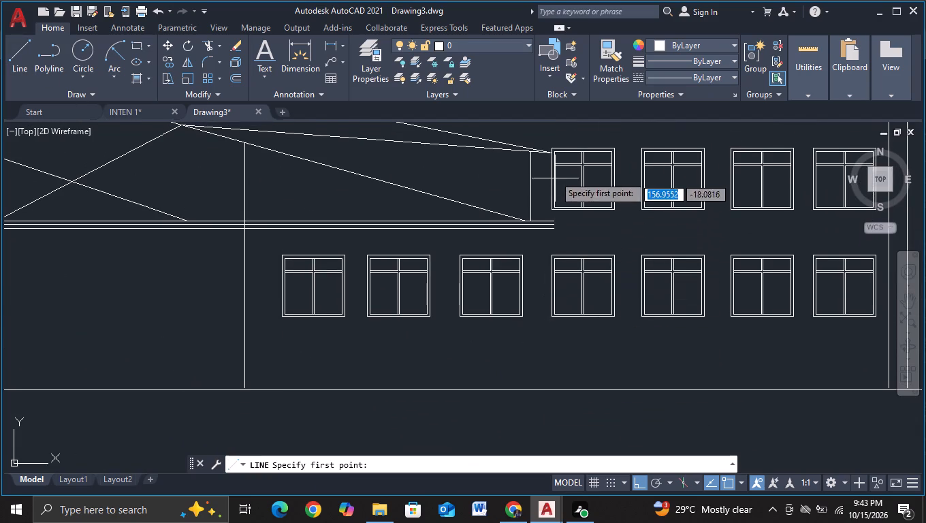
click(549, 152)
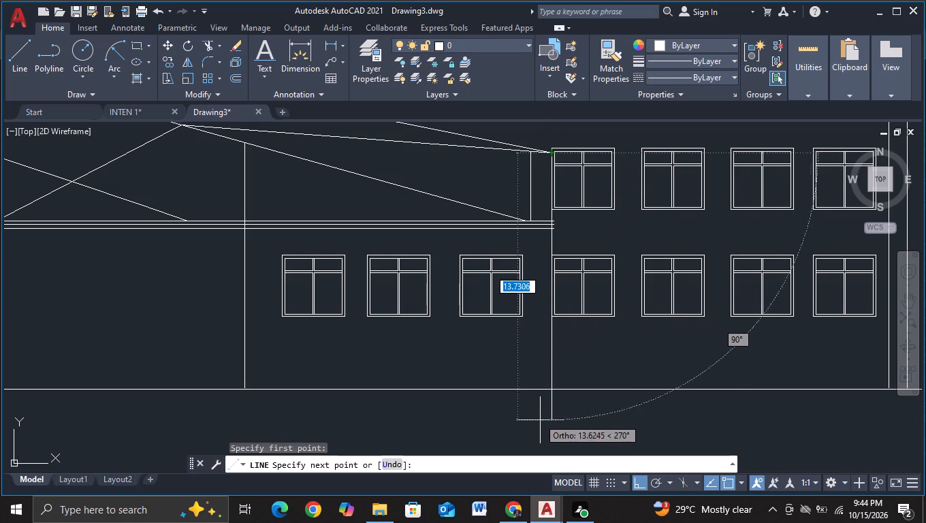
click(541, 426)
key(Escape)
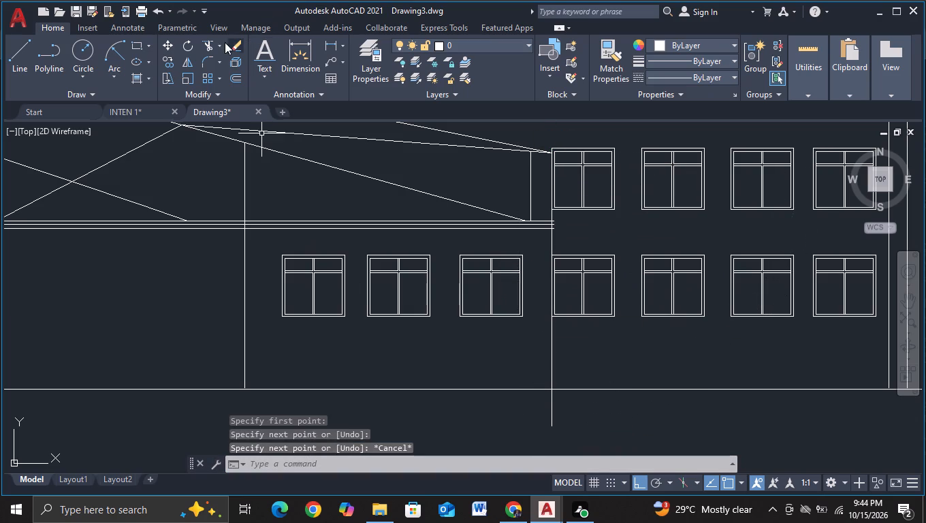
Trim the end of the new right-hand vertical line that extends below the ground line.
click(204, 42)
scroll(592, 330, up, 4)
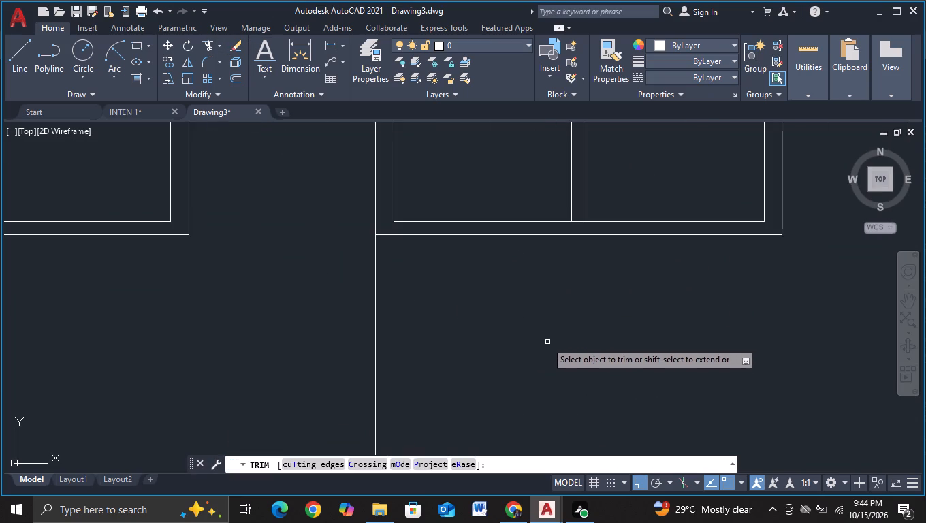
scroll(415, 320, up, 2)
middle_drag(392, 294, 492, 461)
scroll(464, 365, down, 2)
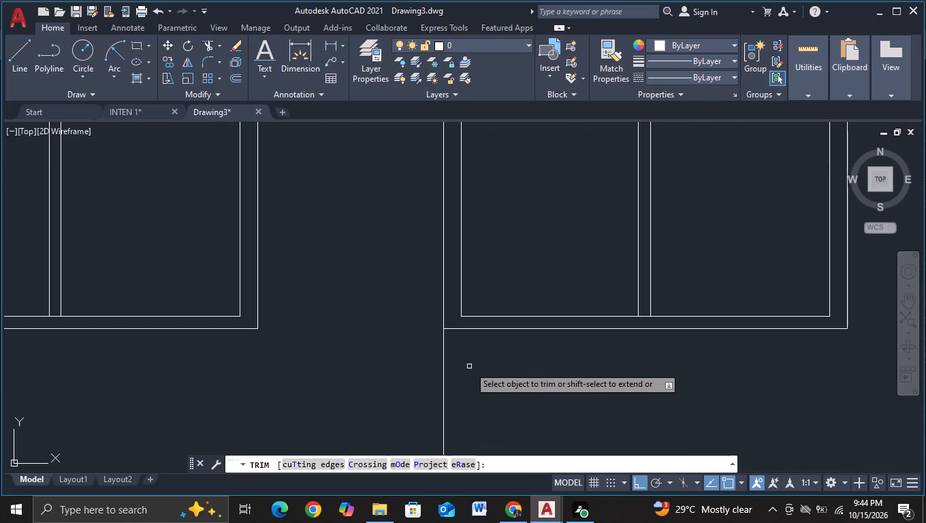
scroll(469, 366, down, 2)
middle_drag(486, 387, 529, 210)
drag(469, 410, 529, 400)
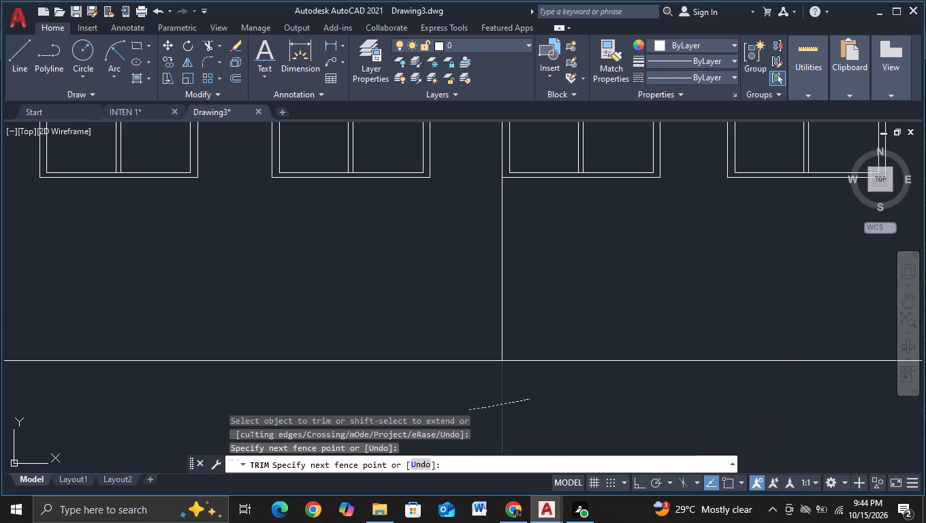
Trim the three canopy base lines where they overhang the new vertical line at the canopy's right end.
scroll(535, 400, down, 2)
middle_drag(549, 268, 550, 274)
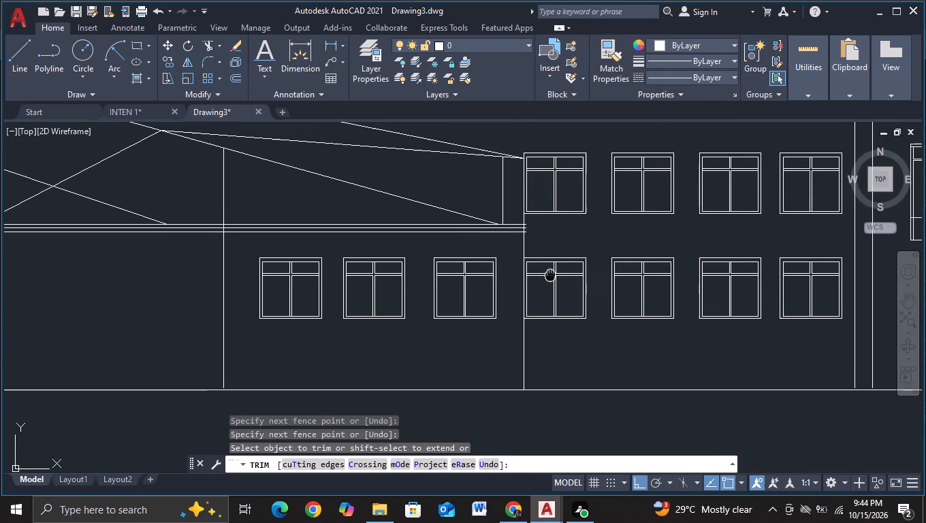
middle_drag(550, 274, 566, 346)
scroll(562, 340, up, 2)
scroll(516, 268, up, 2)
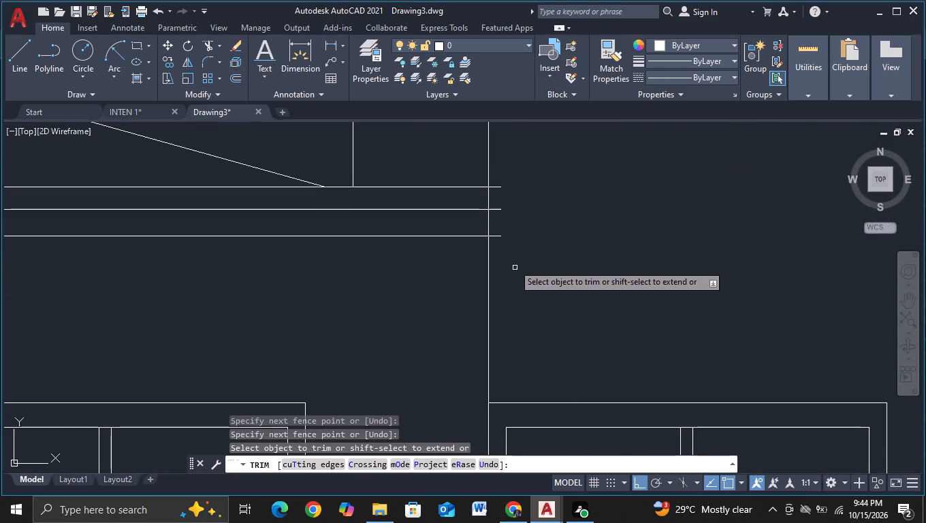
drag(494, 176, 500, 248)
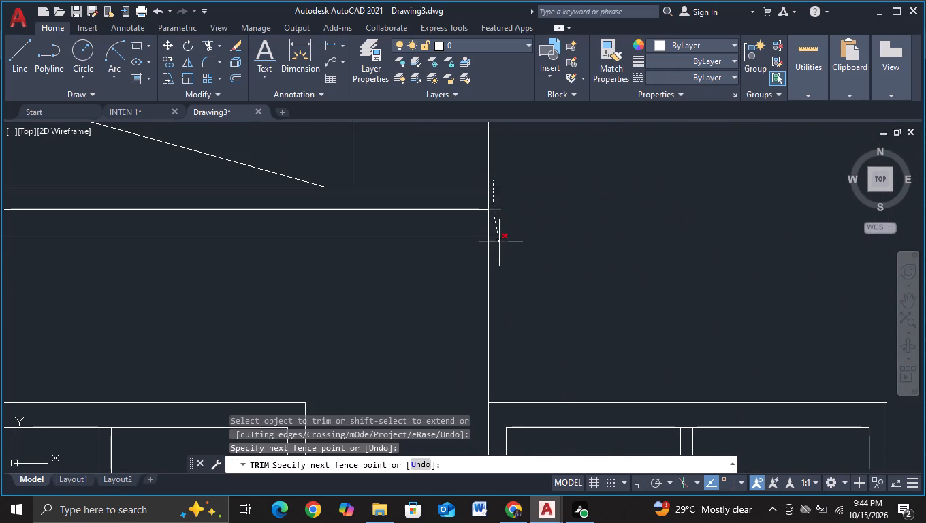
drag(500, 248, 500, 256)
Draw a vertical line from the bottom-right corner of the ground-floor window left of that line down past the ground line.
scroll(497, 256, down, 2)
middle_drag(553, 241, 611, 322)
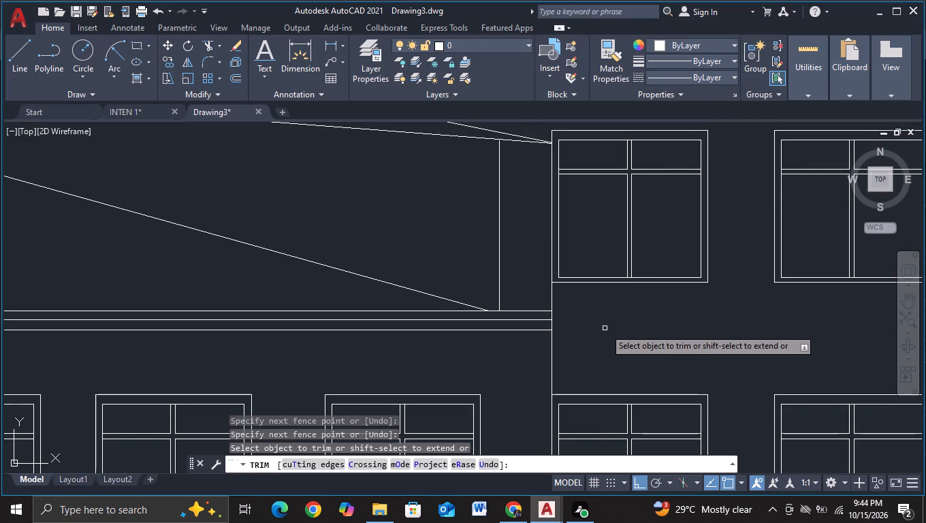
scroll(549, 304, down, 2)
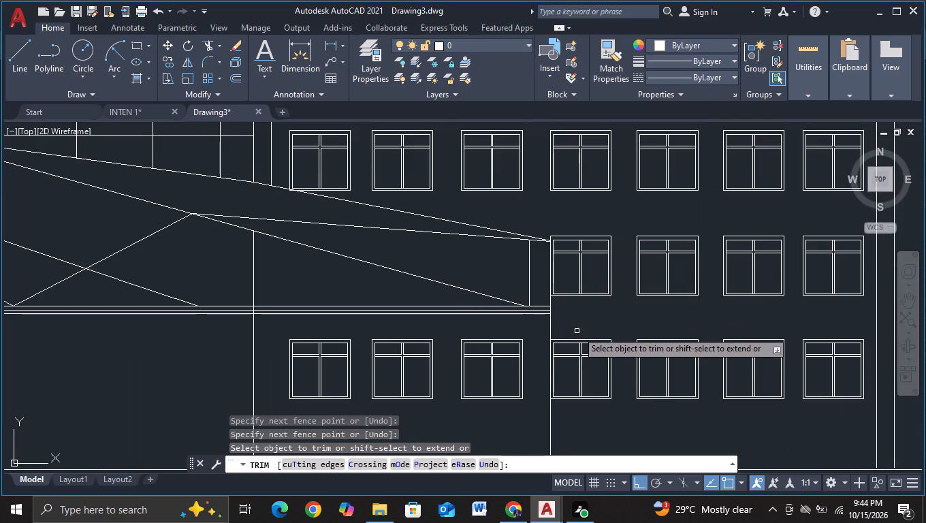
middle_drag(577, 331, 584, 286)
click(31, 66)
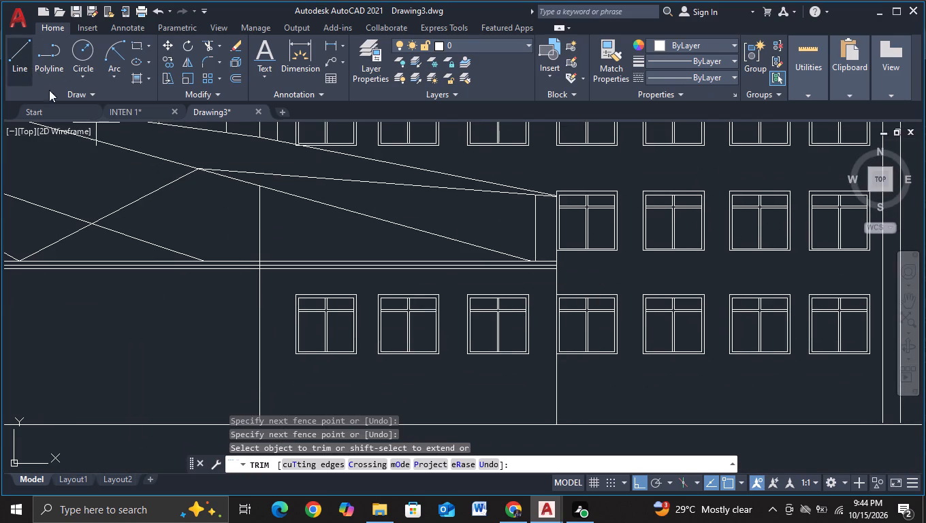
drag(528, 357, 528, 364)
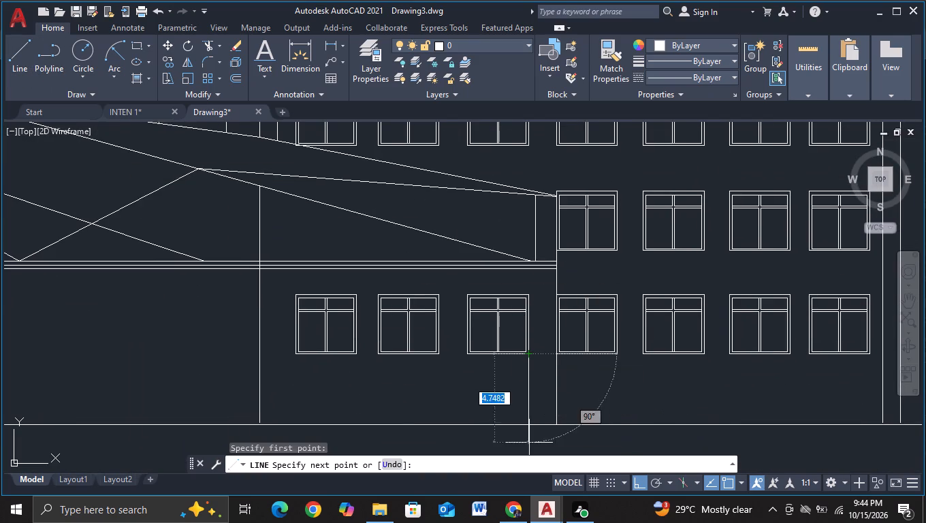
middle_drag(530, 446, 525, 373)
click(525, 383)
key(Escape)
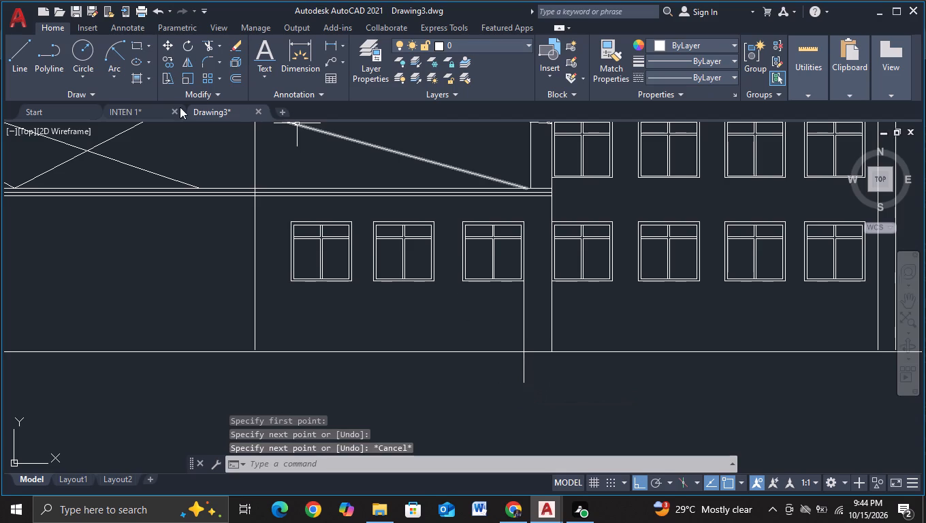
Draw a vertical line from the same window's top-right corner up past both right roof edges.
click(14, 57)
middle_drag(506, 311, 498, 410)
click(517, 320)
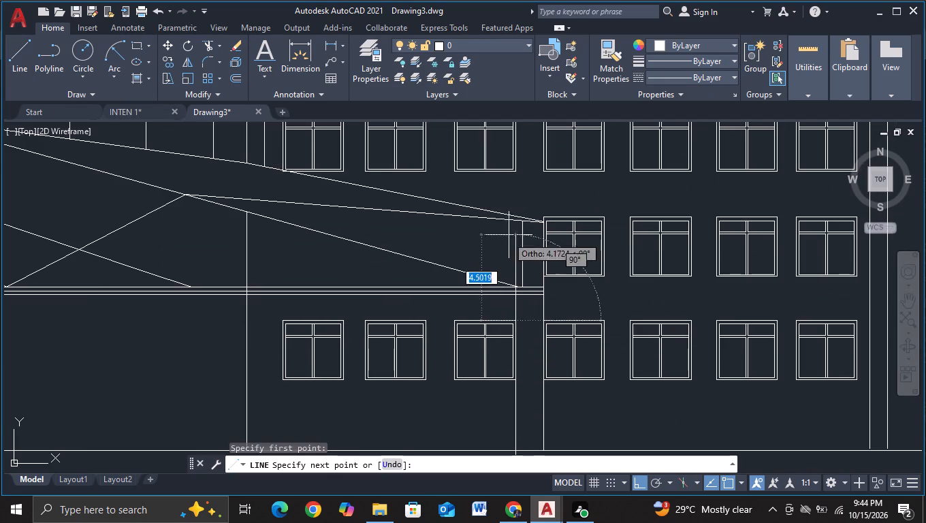
click(509, 190)
key(Escape)
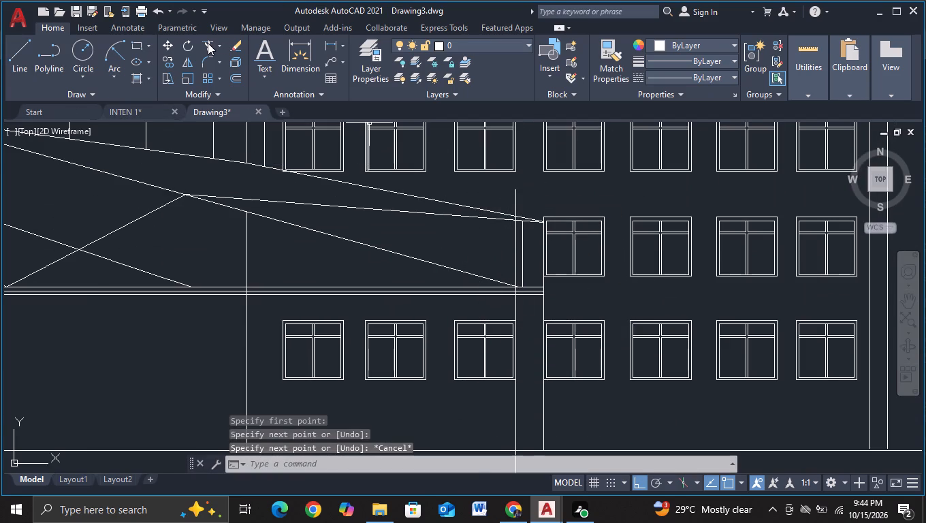
Trim the new line above the upper roof edge, remove the older short vertical beside it, and trim the lower roof edge beyond it.
click(208, 43)
scroll(476, 319, up, 2)
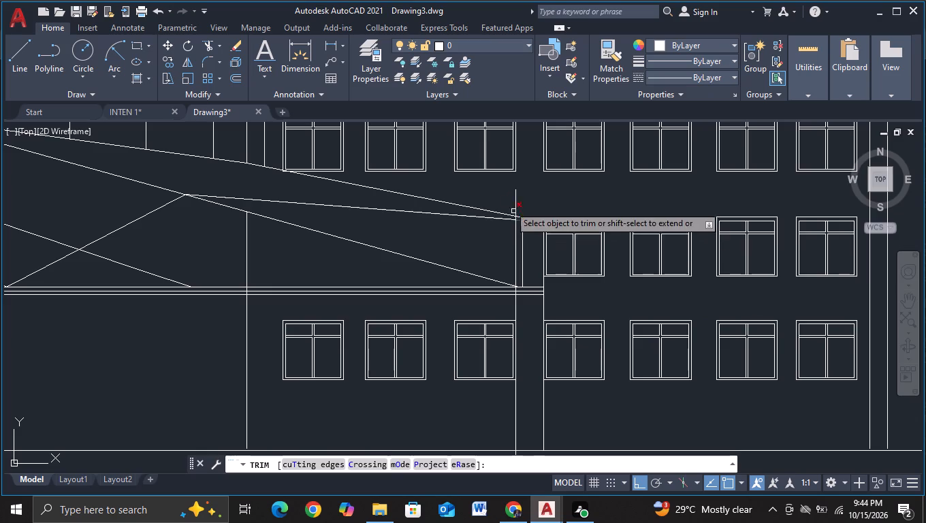
drag(507, 200, 526, 206)
scroll(516, 238, up, 2)
middle_drag(516, 238, 526, 359)
scroll(532, 326, up, 1)
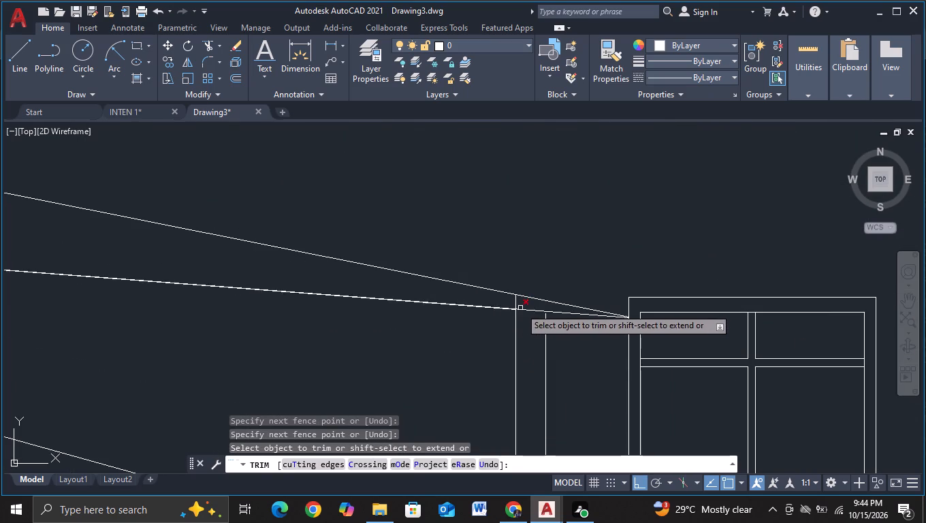
drag(537, 345, 590, 349)
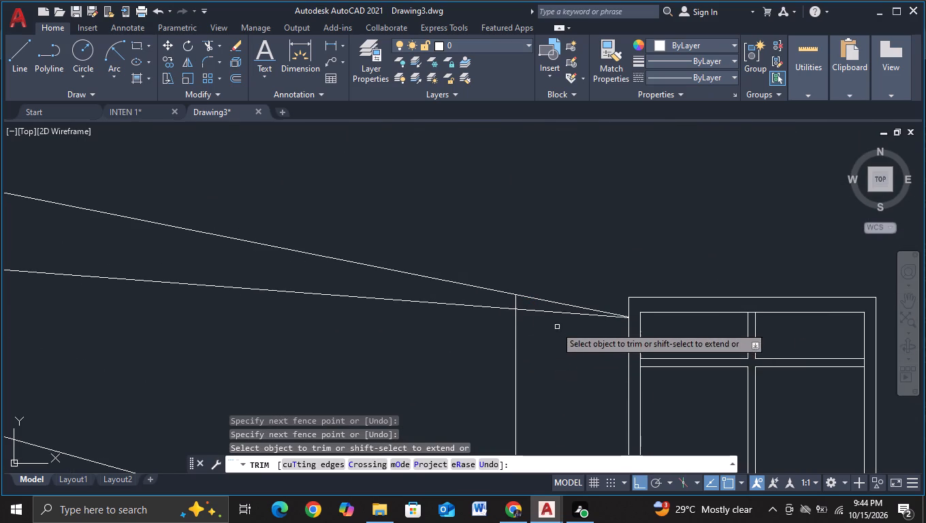
click(547, 313)
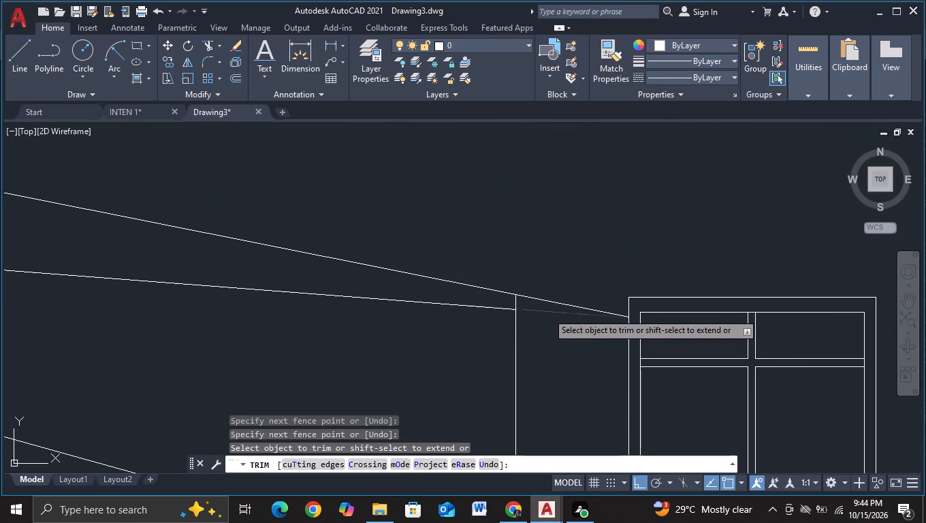
Trim the diagonal's tip past the right column's inner line and that line's segments within the canopy base bands.
scroll(553, 357, down, 2)
middle_drag(569, 387, 556, 303)
middle_drag(553, 328, 545, 255)
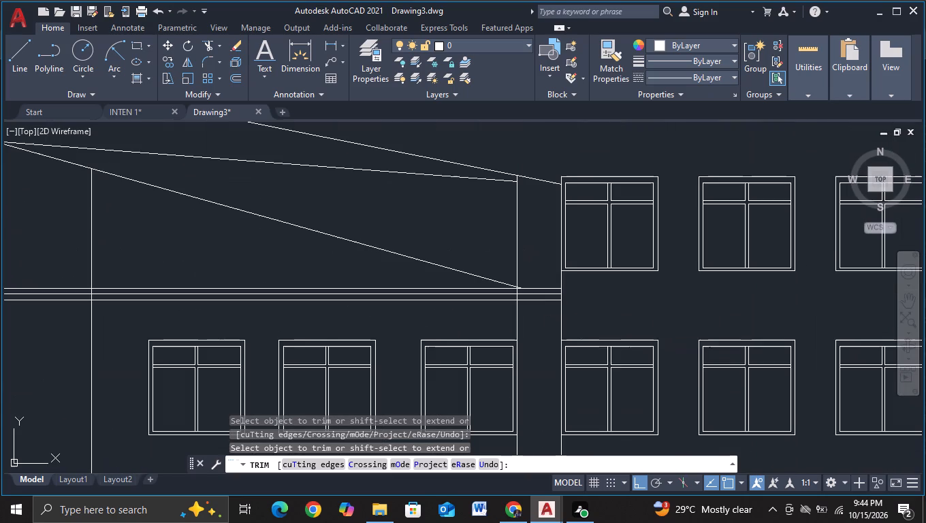
scroll(541, 347, up, 1)
scroll(502, 255, up, 2)
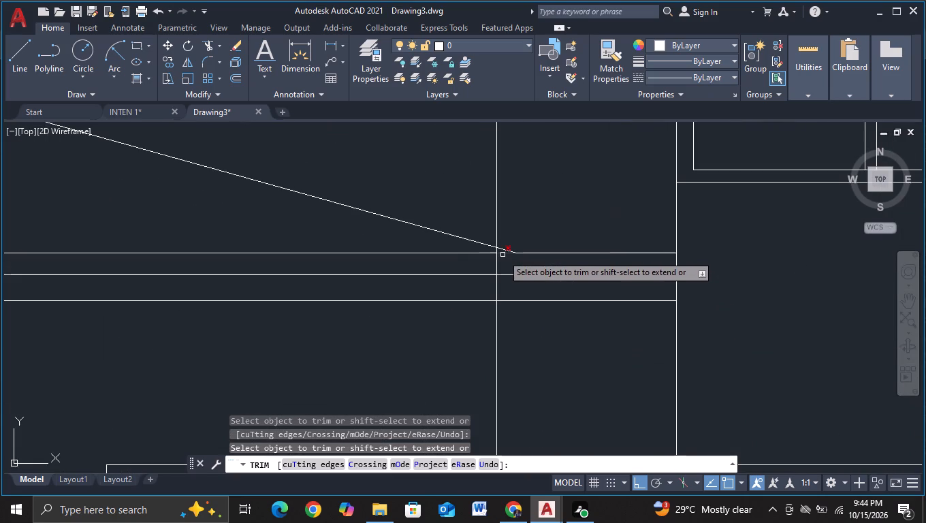
click(506, 248)
drag(491, 268, 518, 268)
drag(464, 283, 537, 295)
Trim the end of the right column's inner line that extends below the ground line.
scroll(546, 365, down, 1)
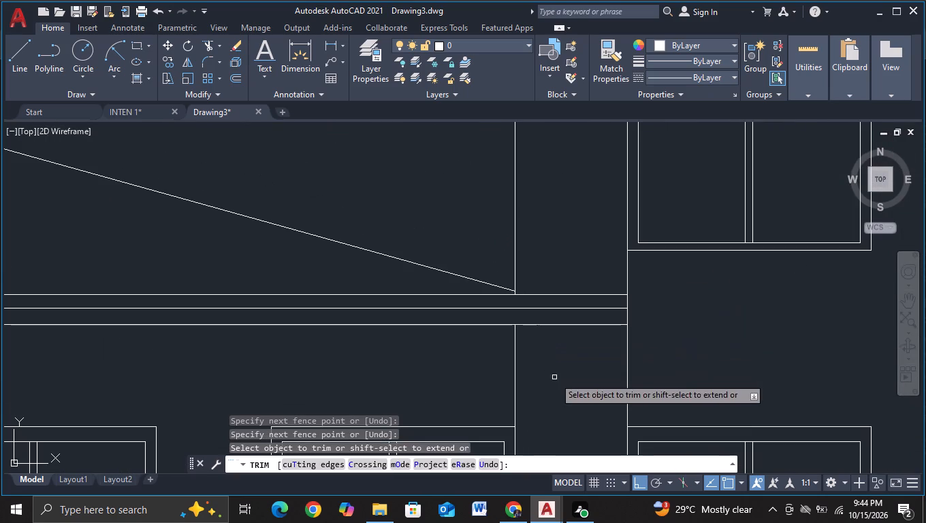
middle_drag(554, 378, 533, 258)
scroll(530, 264, down, 2)
middle_drag(537, 324, 542, 232)
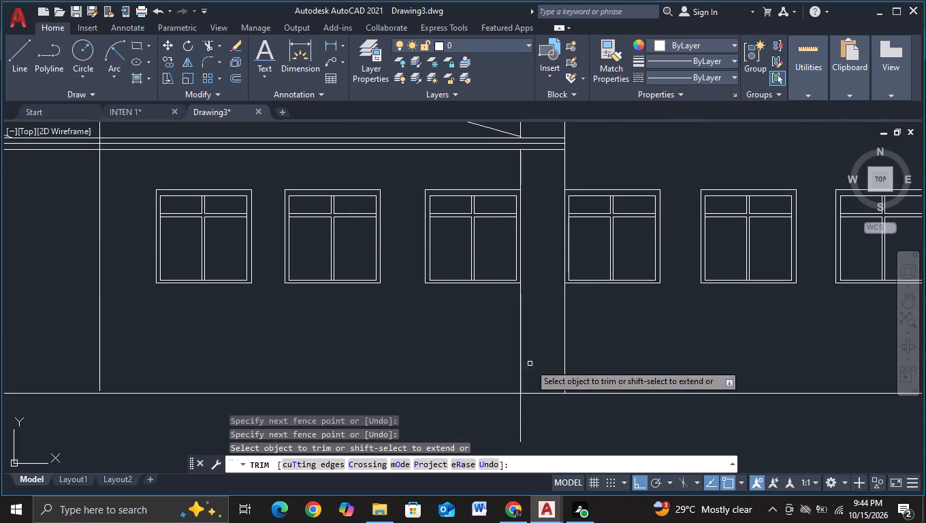
drag(475, 419, 565, 425)
Examine the whole entrance canopy, comparing the columns and vertical lines on its left and right sides.
scroll(566, 425, down, 2)
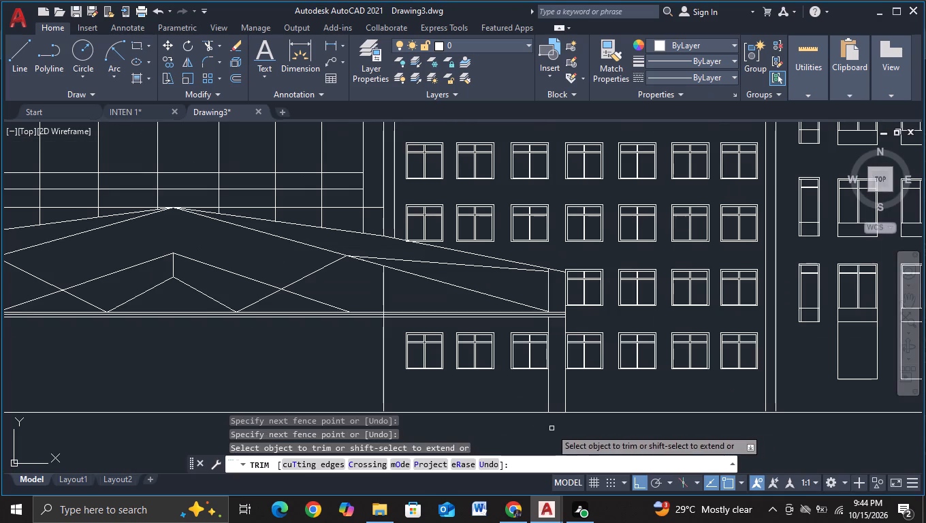
middle_drag(537, 424, 819, 394)
middle_drag(300, 346, 540, 352)
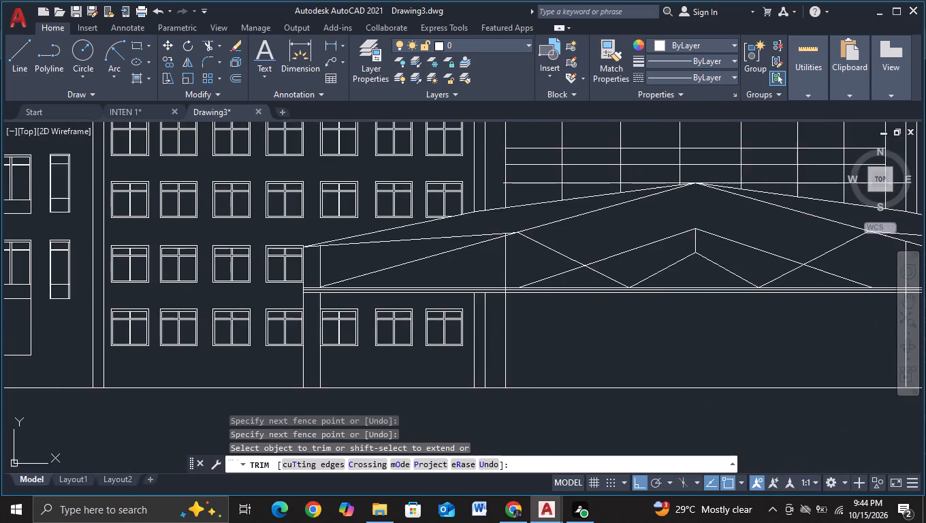
scroll(382, 340, up, 2)
scroll(377, 366, down, 1)
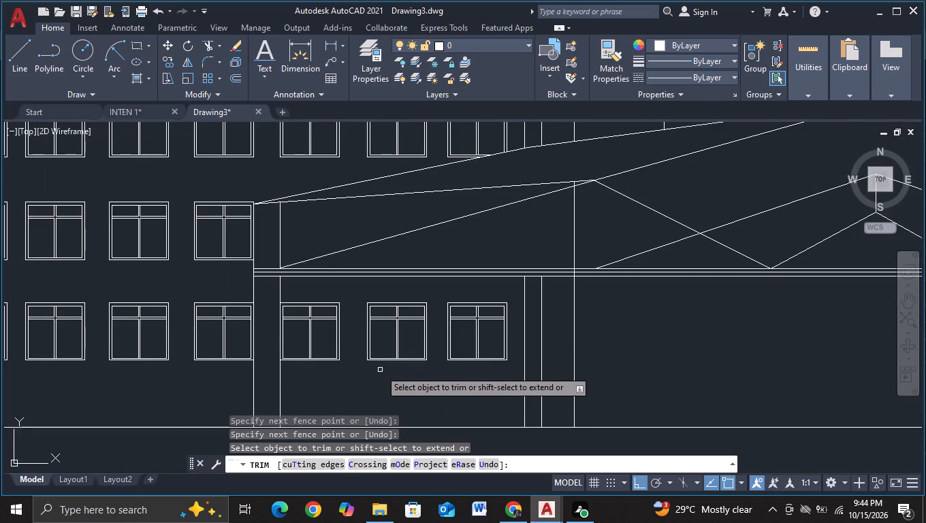
scroll(380, 370, down, 1)
middle_drag(605, 416, 365, 328)
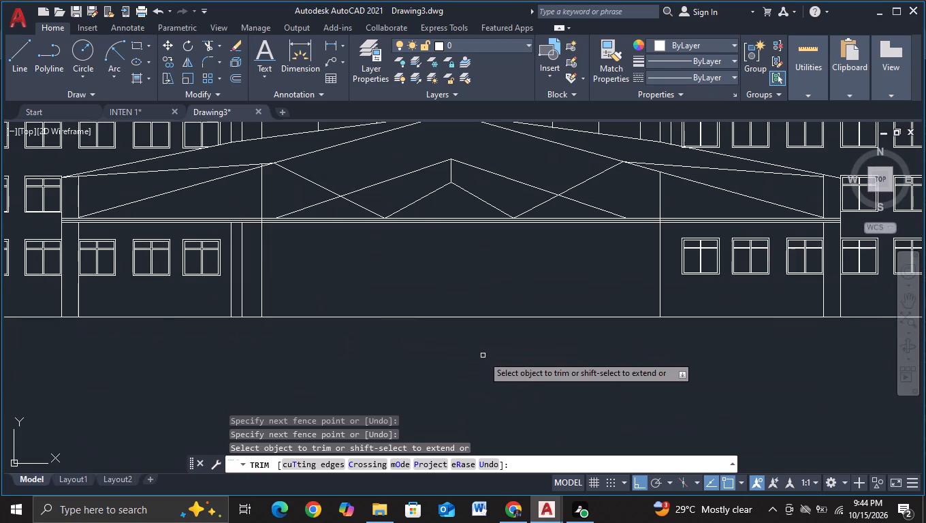
middle_drag(483, 355, 426, 355)
middle_drag(426, 355, 550, 359)
middle_drag(550, 359, 477, 363)
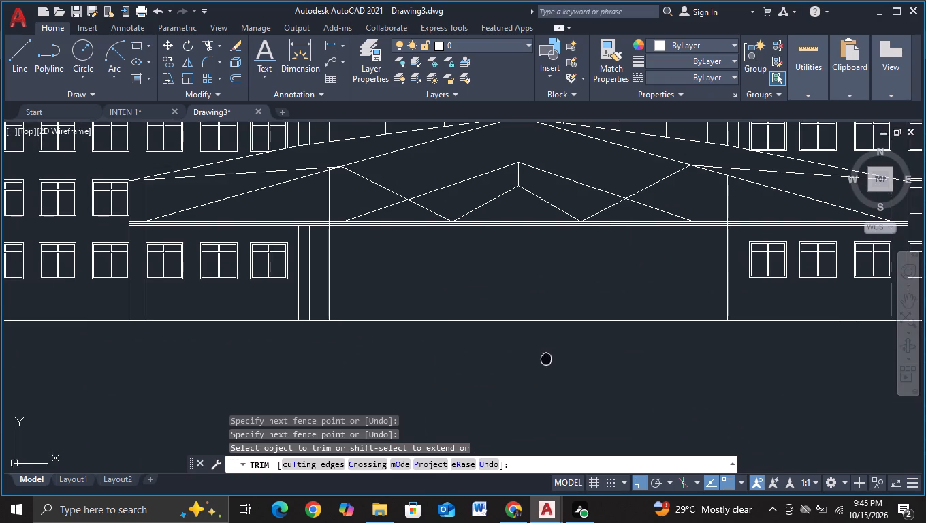
Trim the lower roof edge where it runs past the left column's inner line at the canopy's left end.
middle_drag(477, 363, 358, 360)
middle_drag(586, 341, 370, 381)
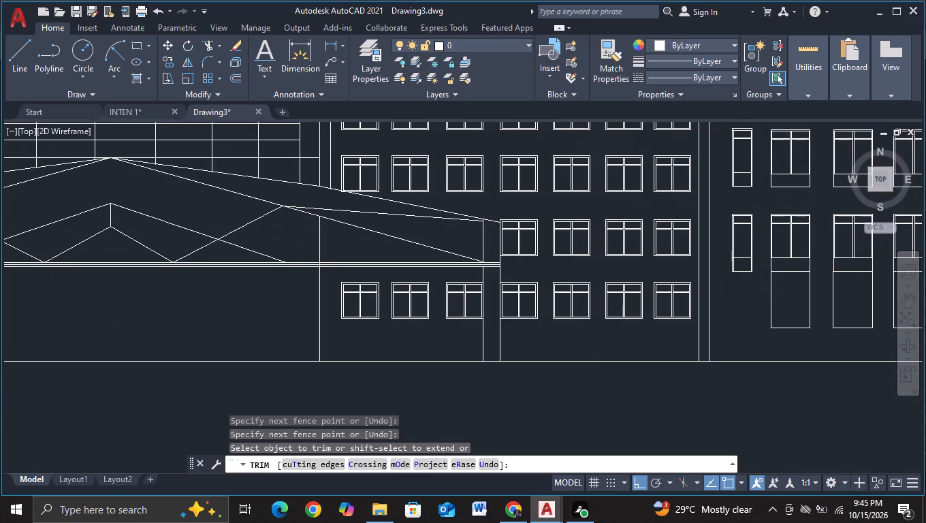
scroll(488, 231, up, 1)
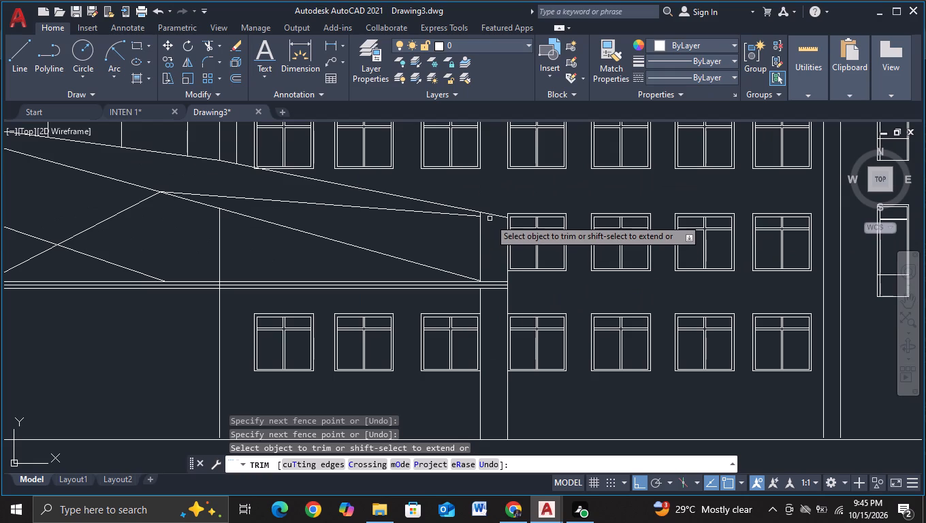
scroll(396, 262, down, 2)
middle_drag(247, 296, 266, 296)
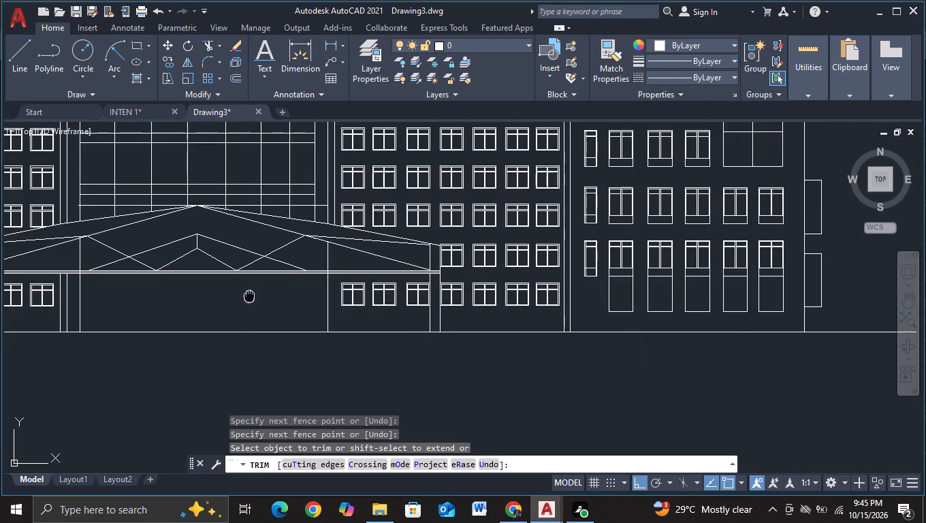
middle_drag(266, 296, 746, 300)
scroll(624, 299, up, 1)
middle_drag(405, 231, 458, 259)
scroll(400, 255, up, 1)
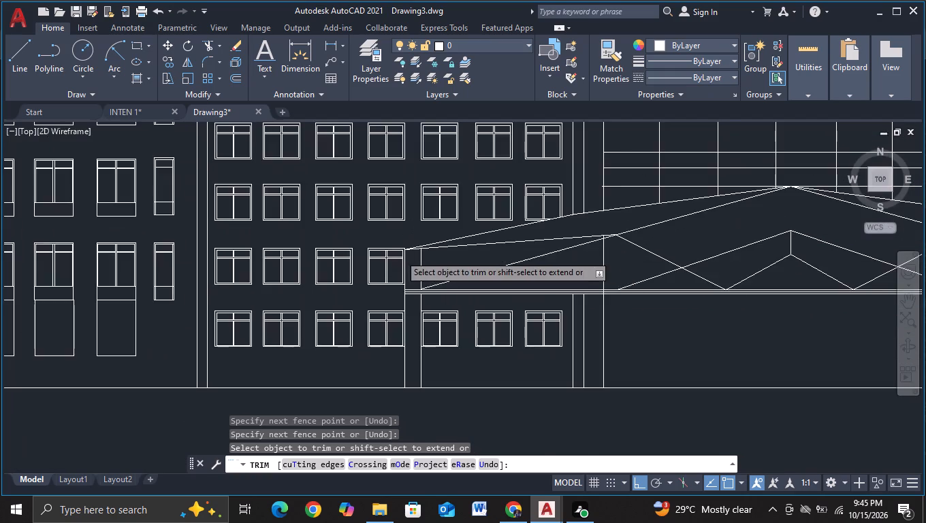
scroll(400, 255, up, 3)
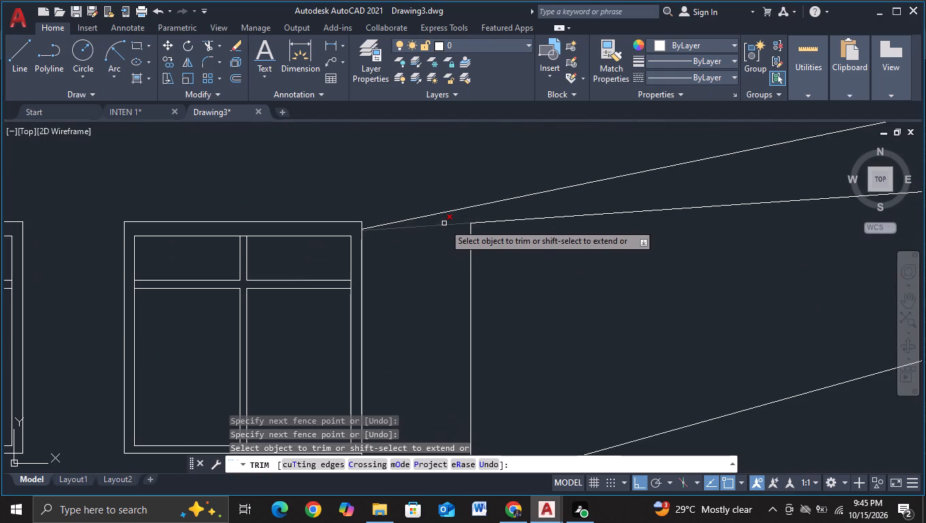
click(444, 223)
Draw a vertical line from the top of the left column's inner line past the upper roof edge and trim it above that edge.
click(17, 57)
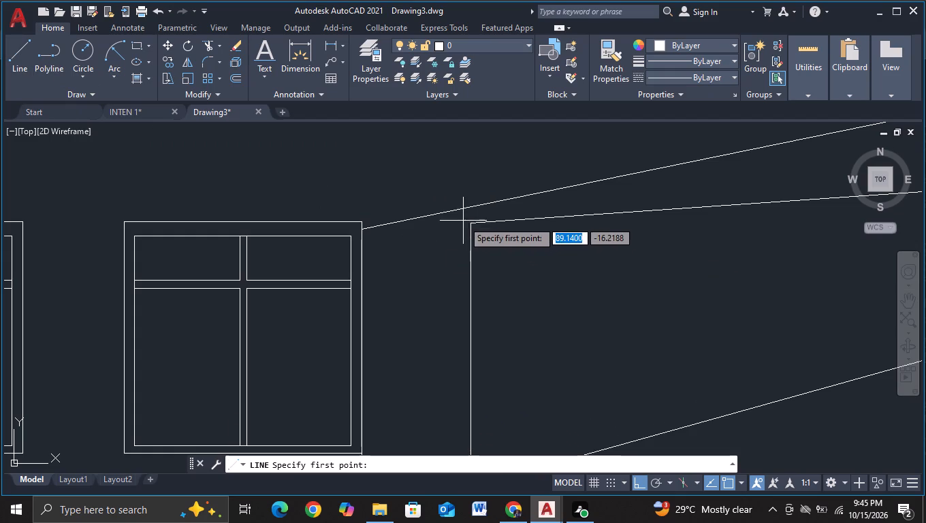
drag(470, 226, 468, 219)
click(453, 172)
key(Escape)
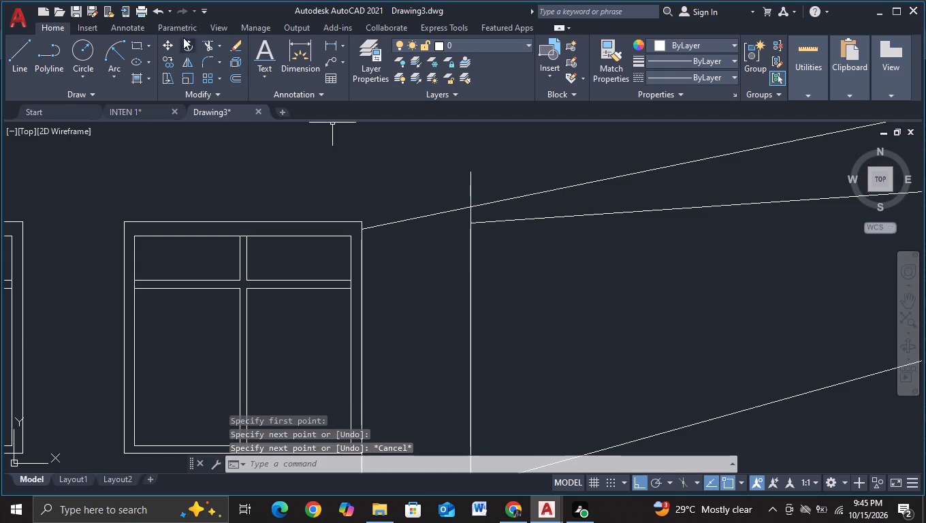
click(206, 42)
drag(478, 177, 475, 180)
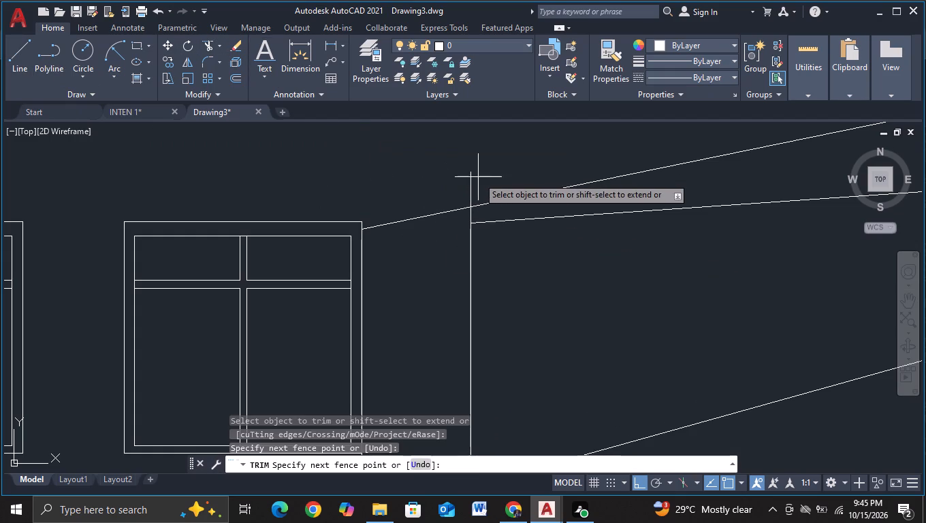
drag(475, 180, 438, 191)
Trim the entrance bay's left and right vertical lines where they run between the canopy diagonals and the base bands.
scroll(434, 193, down, 2)
scroll(475, 234, down, 2)
scroll(522, 285, down, 1)
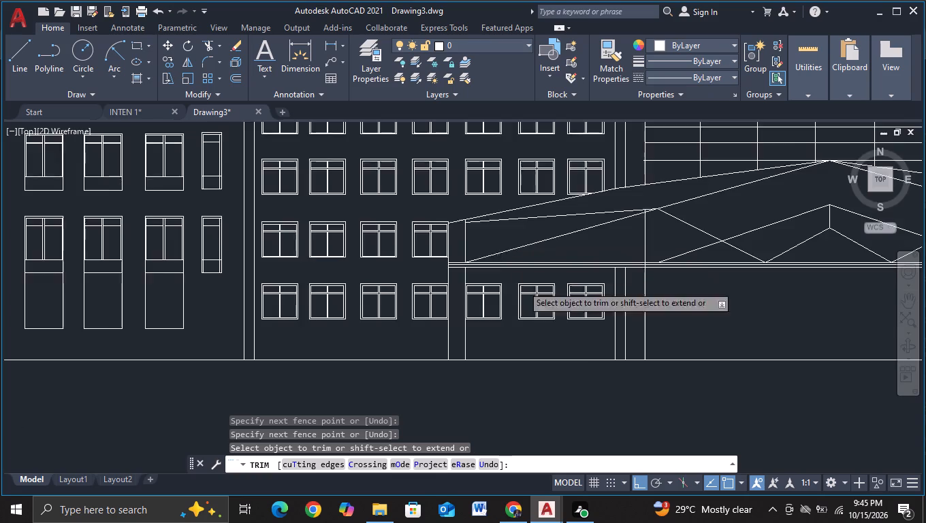
middle_drag(596, 364, 432, 349)
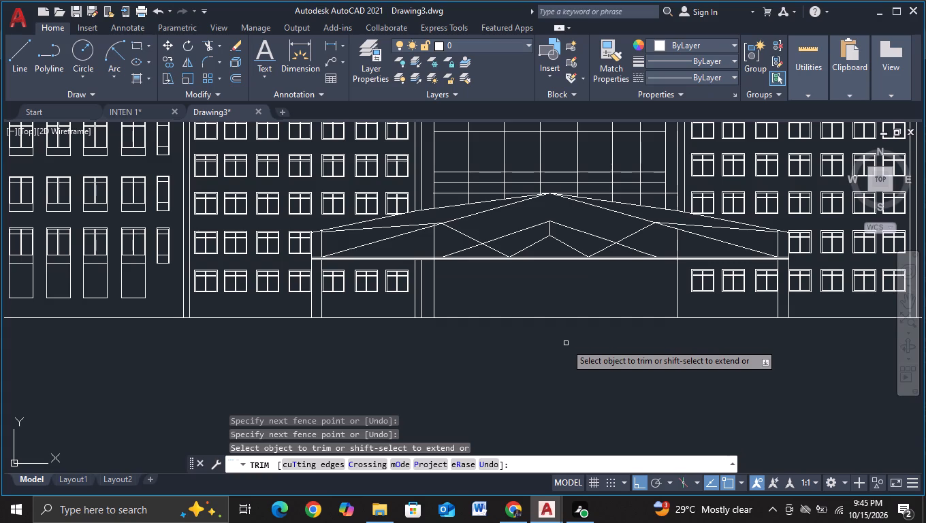
drag(422, 247, 449, 236)
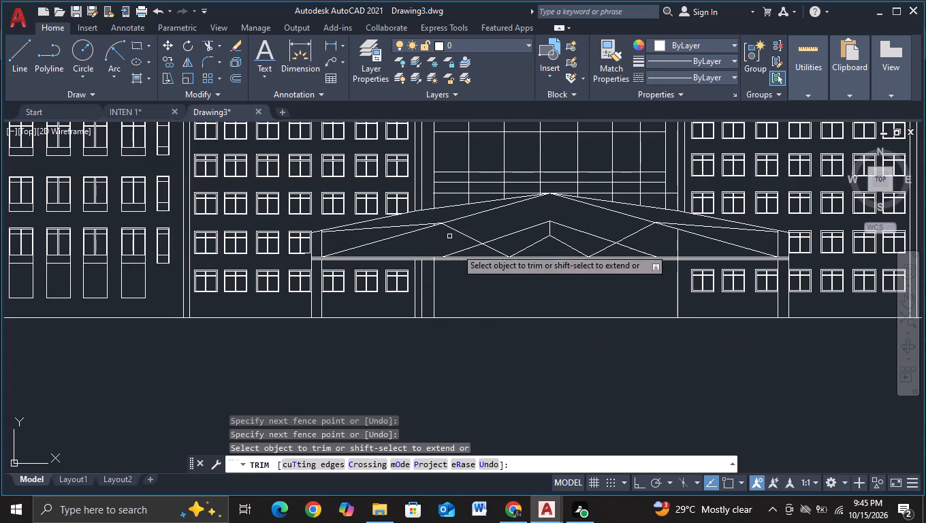
drag(669, 246, 685, 245)
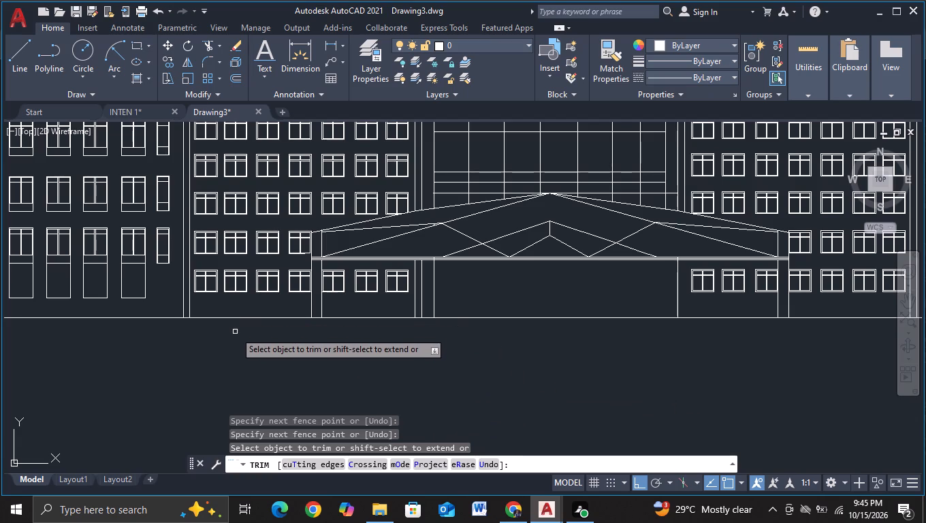
Trim the entrance bay's left vertical line where it crosses the canopy base bands.
scroll(453, 299, up, 3)
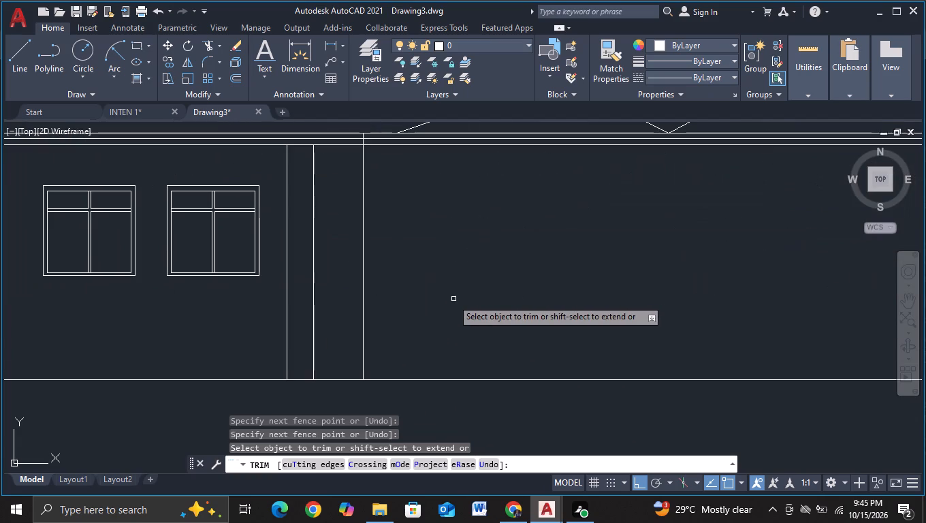
middle_drag(448, 296, 522, 365)
key(Escape)
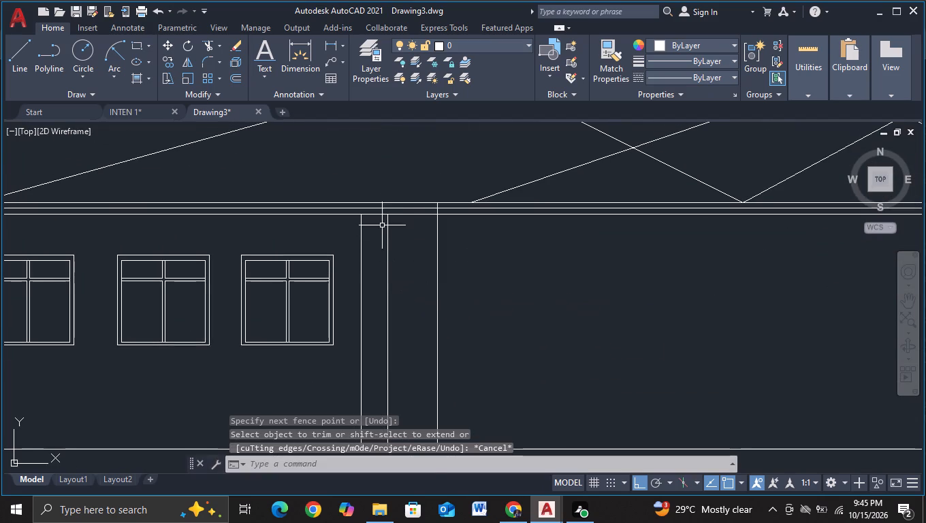
drag(414, 186, 413, 194)
click(449, 228)
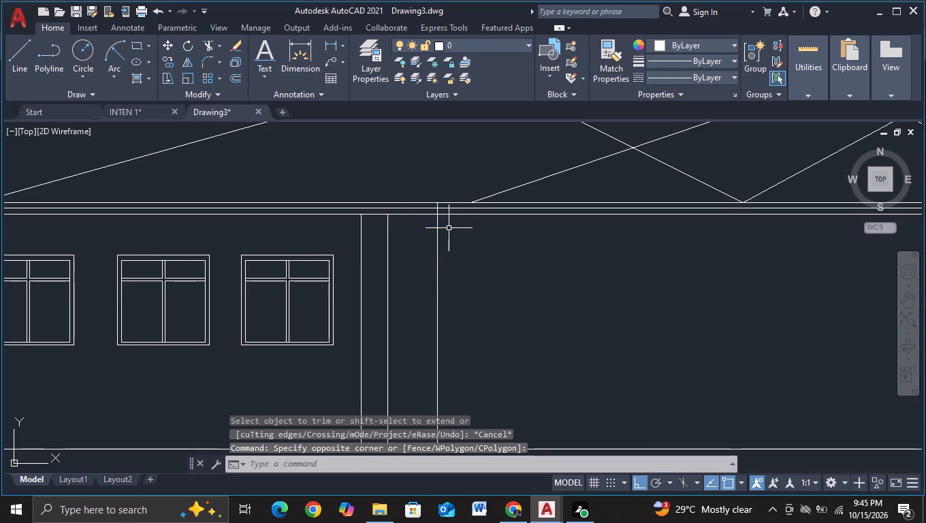
click(421, 191)
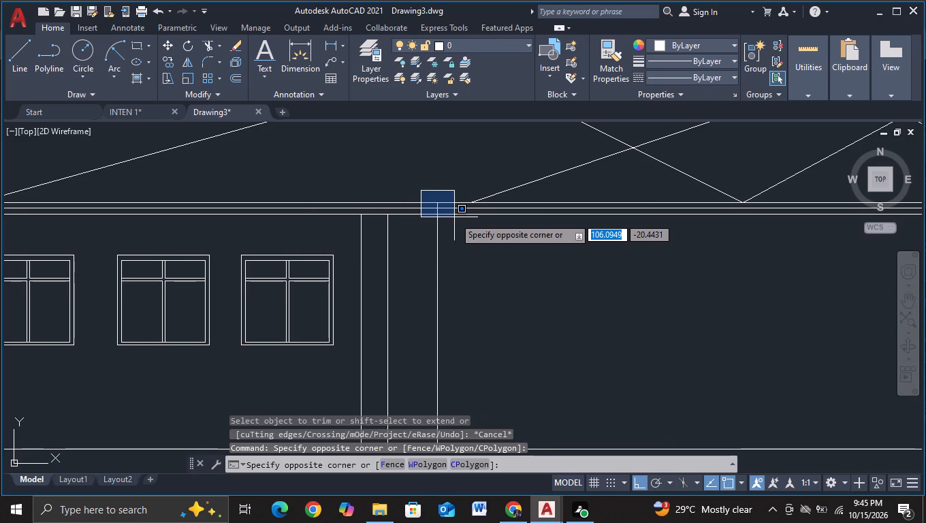
scroll(454, 217, up, 2)
click(443, 223)
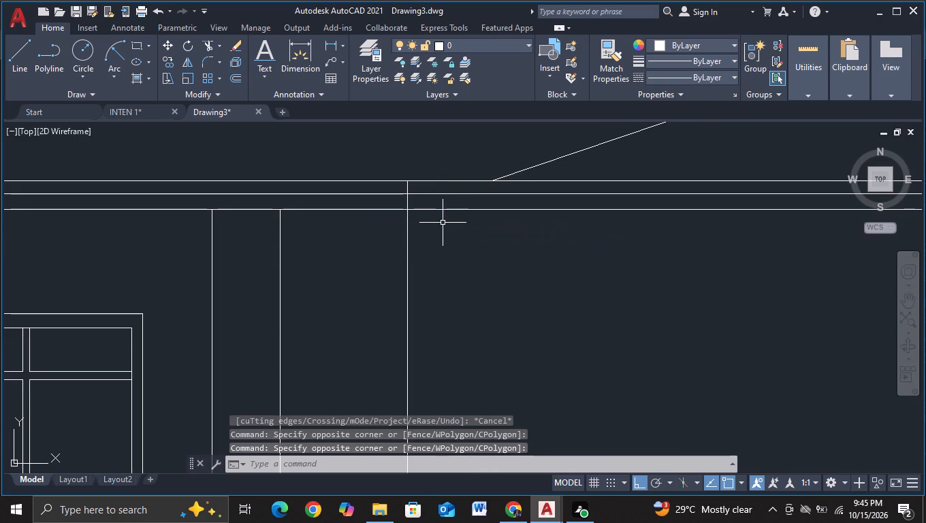
click(204, 43)
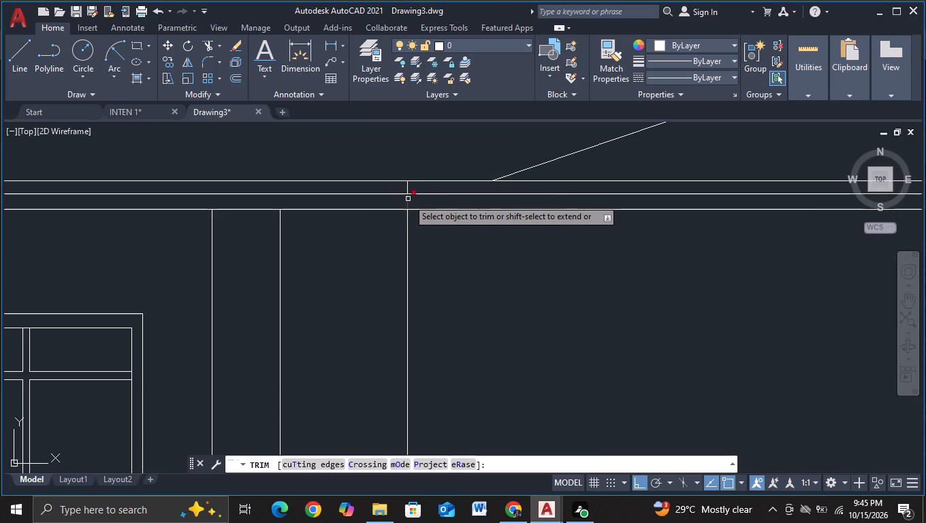
click(409, 189)
click(407, 202)
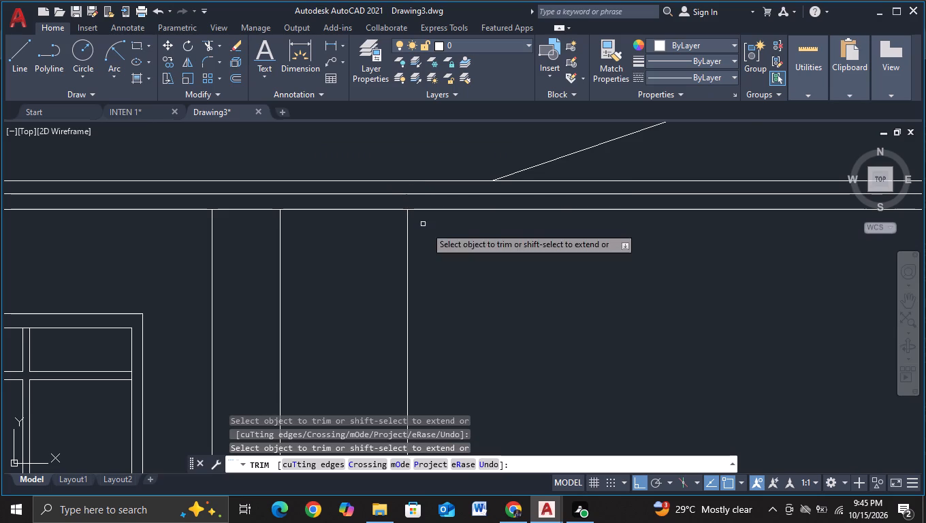
Trim the entrance bay's right vertical line where it crosses the canopy base bands.
scroll(451, 250, down, 1)
middle_drag(559, 306, 281, 243)
scroll(628, 240, down, 1)
middle_drag(667, 254, 621, 261)
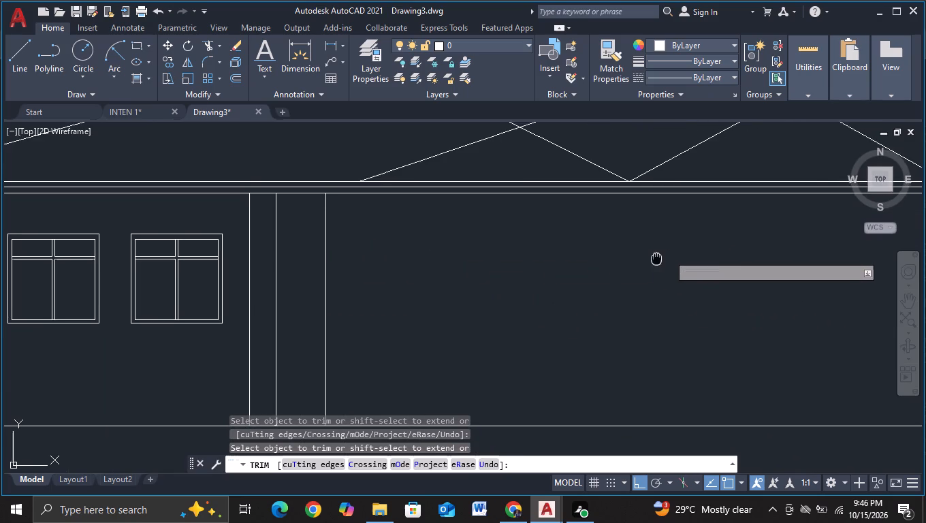
middle_drag(621, 261, 287, 259)
scroll(500, 221, down, 1)
middle_drag(572, 220, 237, 244)
scroll(483, 276, up, 2)
middle_drag(368, 191, 410, 309)
scroll(405, 288, up, 1)
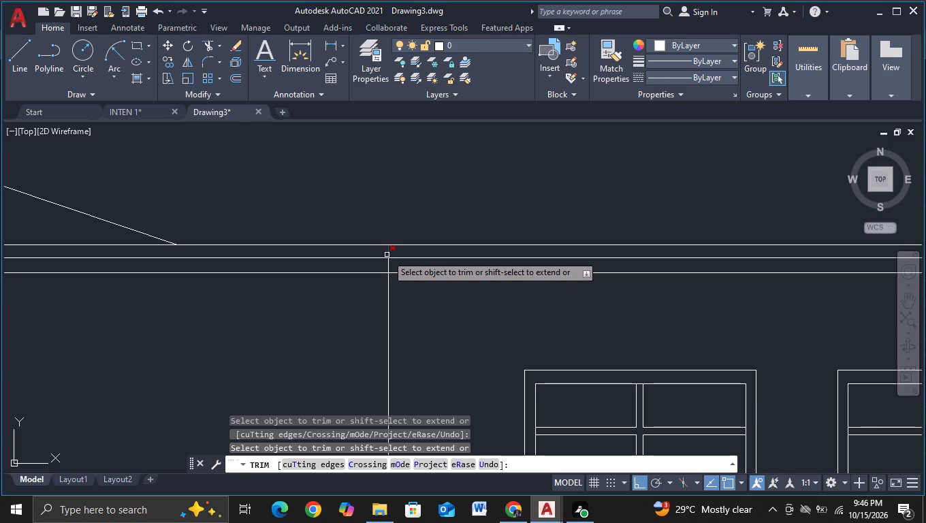
click(387, 255)
click(389, 269)
scroll(395, 279, down, 2)
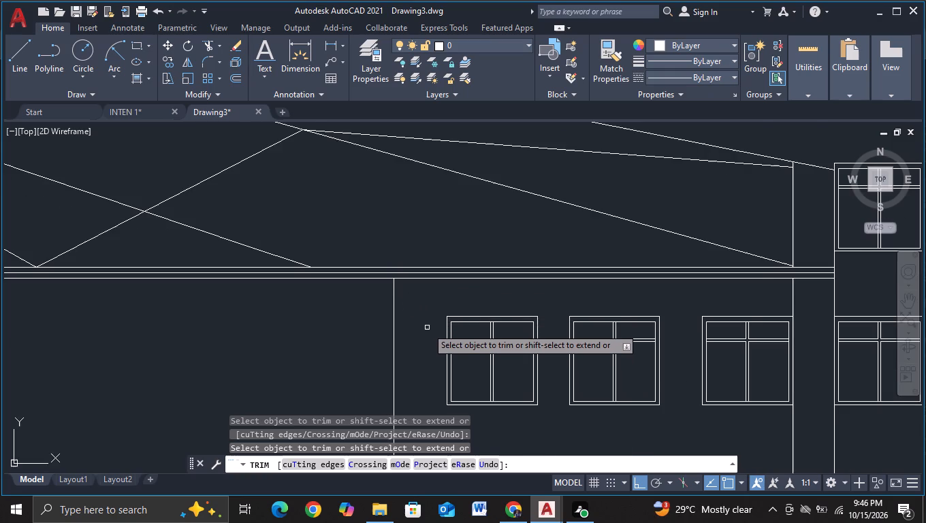
scroll(427, 327, down, 1)
scroll(329, 321, down, 1)
middle_drag(320, 327, 712, 328)
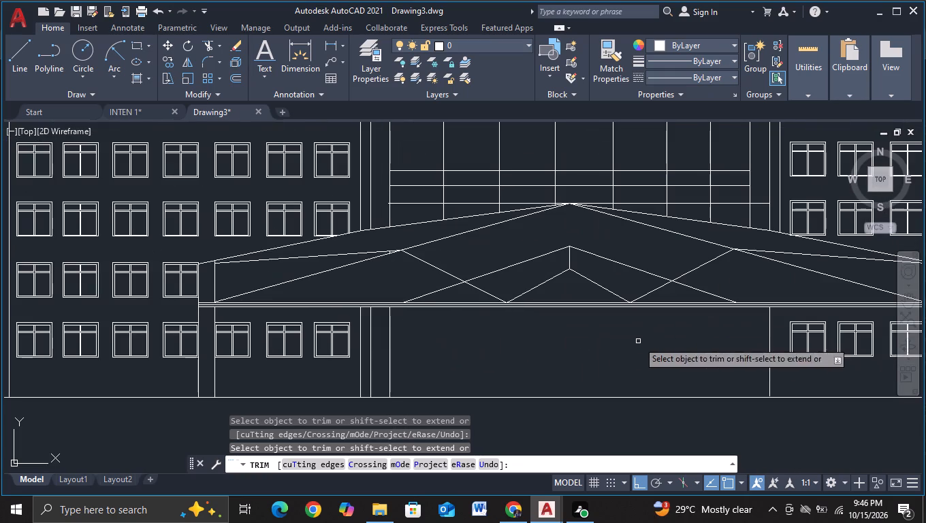
key(Escape)
Trim the short end of the facade grid's lowest horizontal line that projects past the grid's left vertical line.
scroll(385, 200, up, 2)
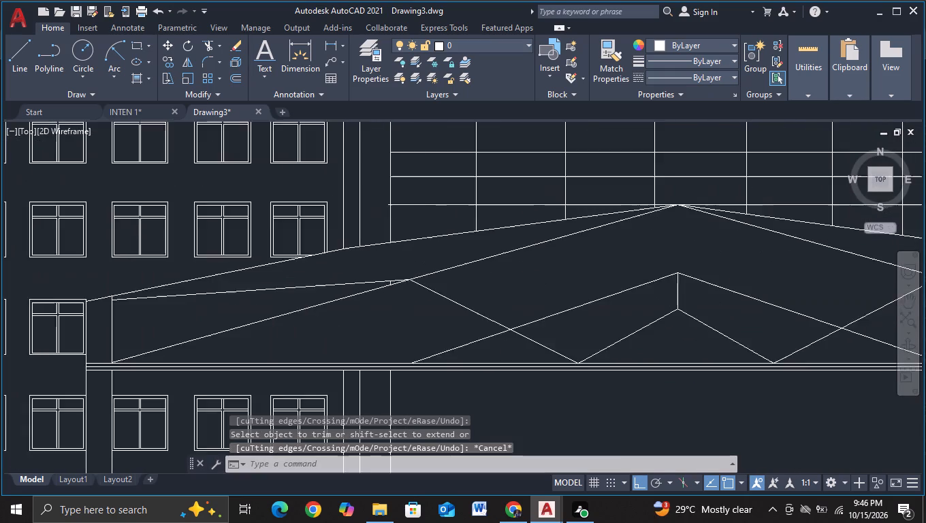
scroll(385, 200, up, 2)
click(394, 221)
key(Escape)
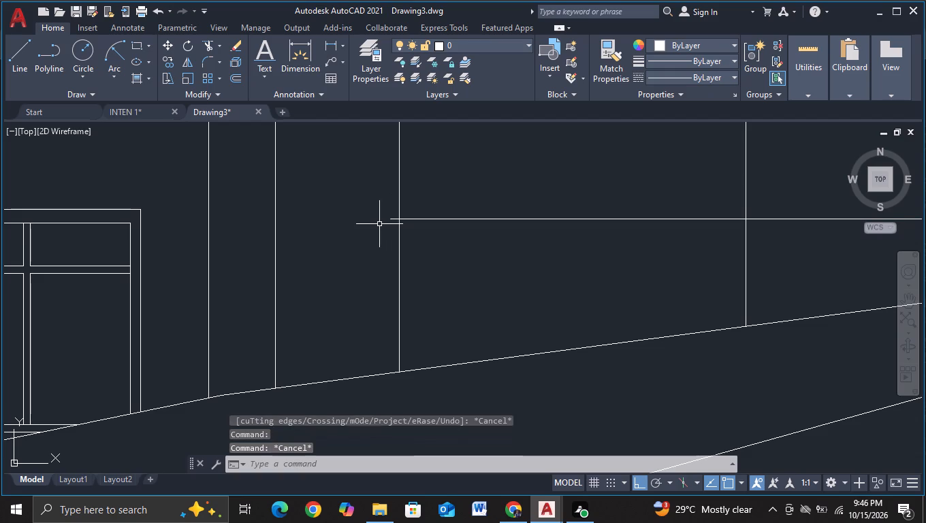
click(199, 41)
click(392, 220)
key(Escape)
click(208, 43)
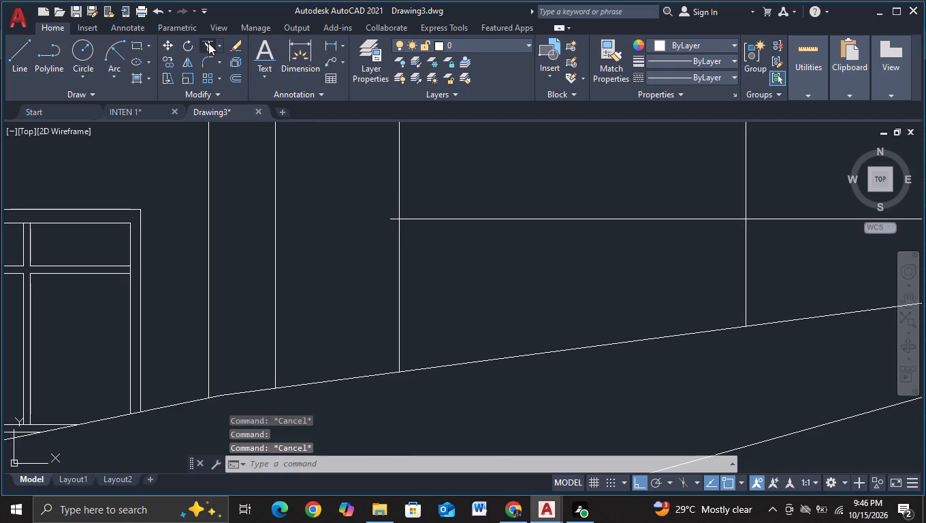
drag(383, 187, 394, 229)
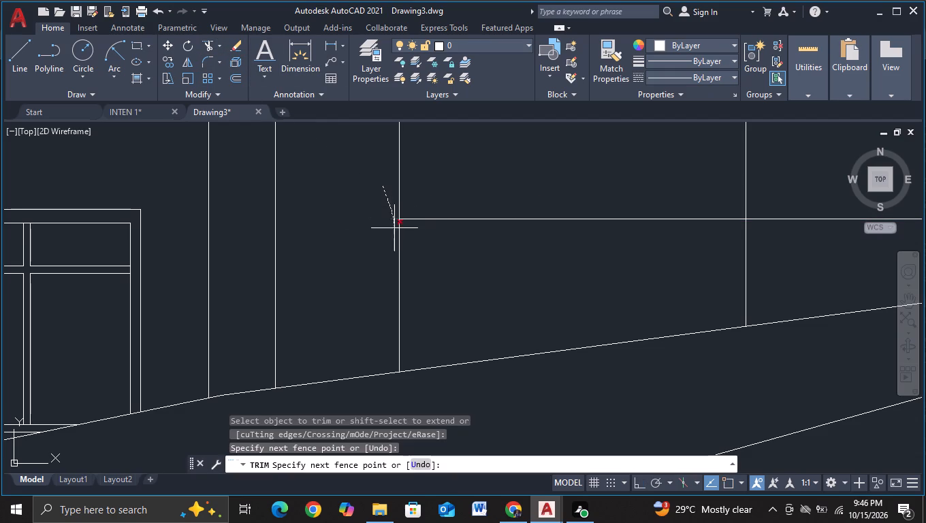
drag(394, 229, 392, 237)
scroll(386, 229, down, 2)
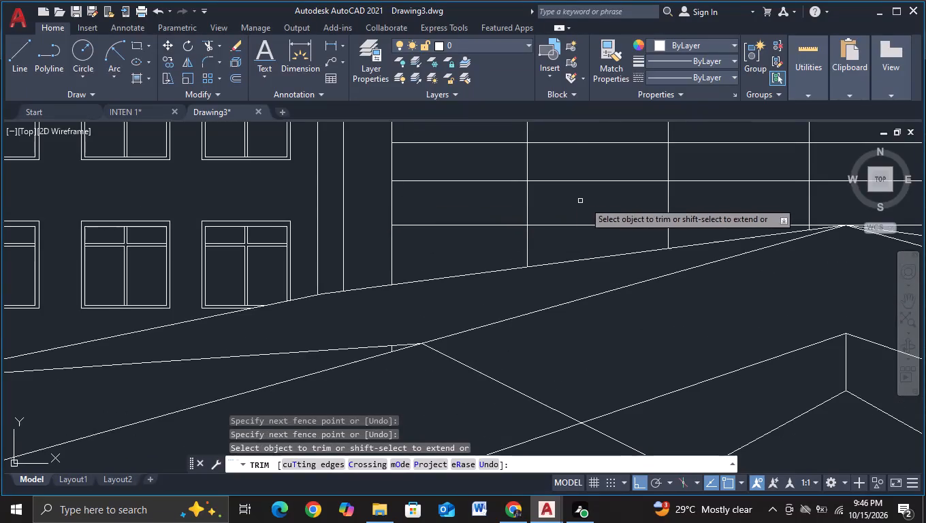
middle_drag(647, 204, 128, 190)
scroll(462, 194, down, 1)
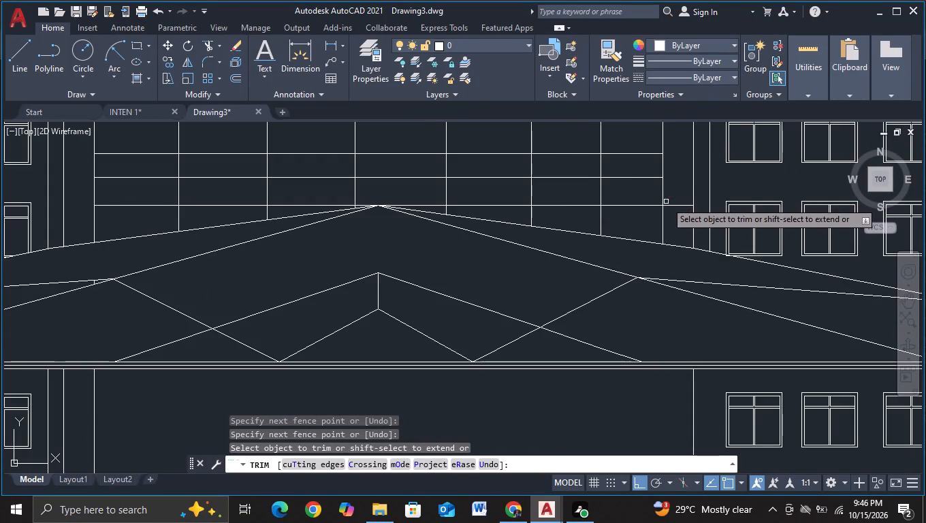
scroll(681, 187, down, 1)
middle_drag(681, 187, 730, 195)
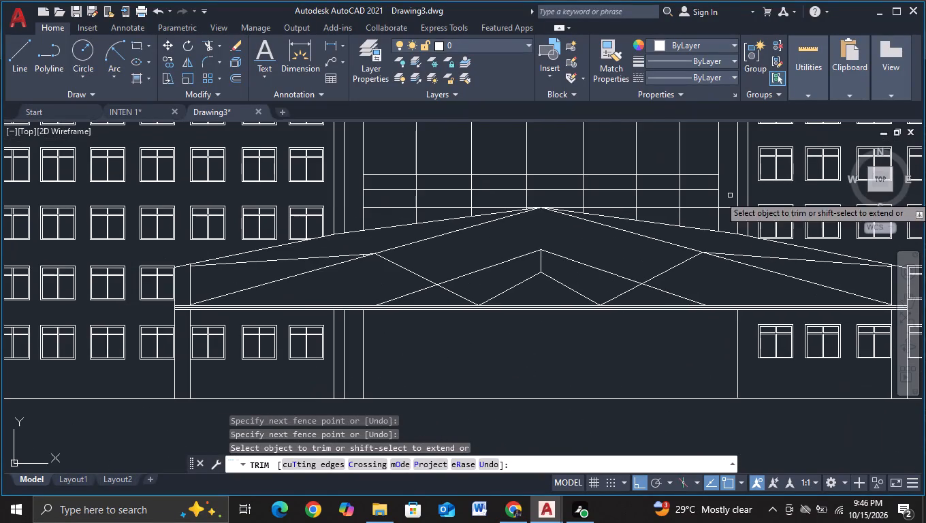
key(Escape)
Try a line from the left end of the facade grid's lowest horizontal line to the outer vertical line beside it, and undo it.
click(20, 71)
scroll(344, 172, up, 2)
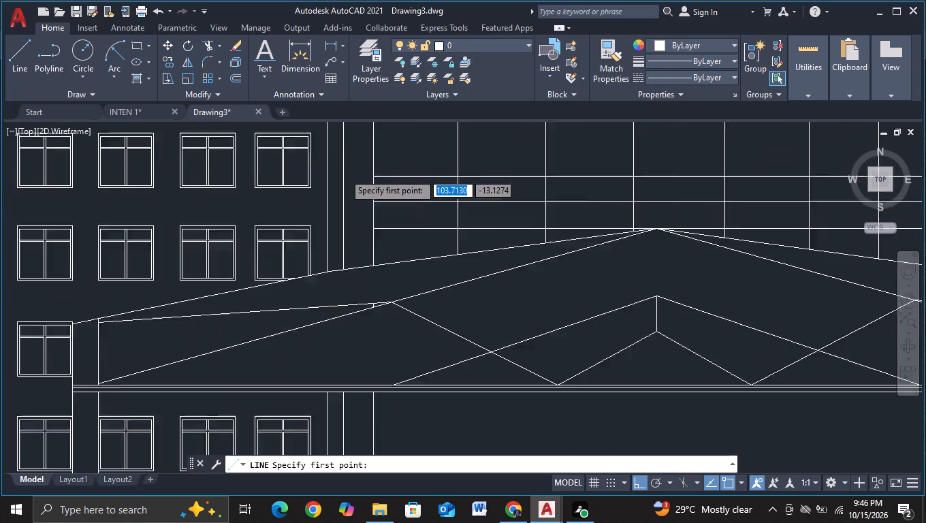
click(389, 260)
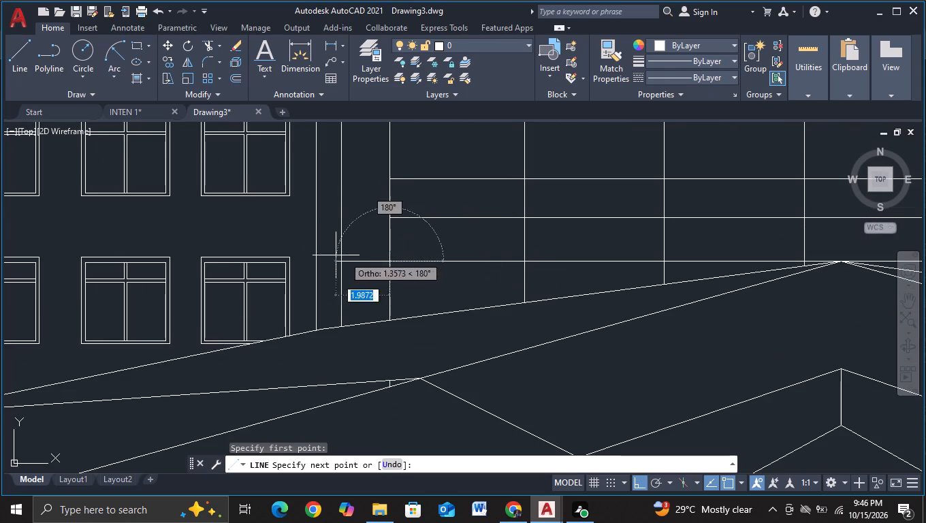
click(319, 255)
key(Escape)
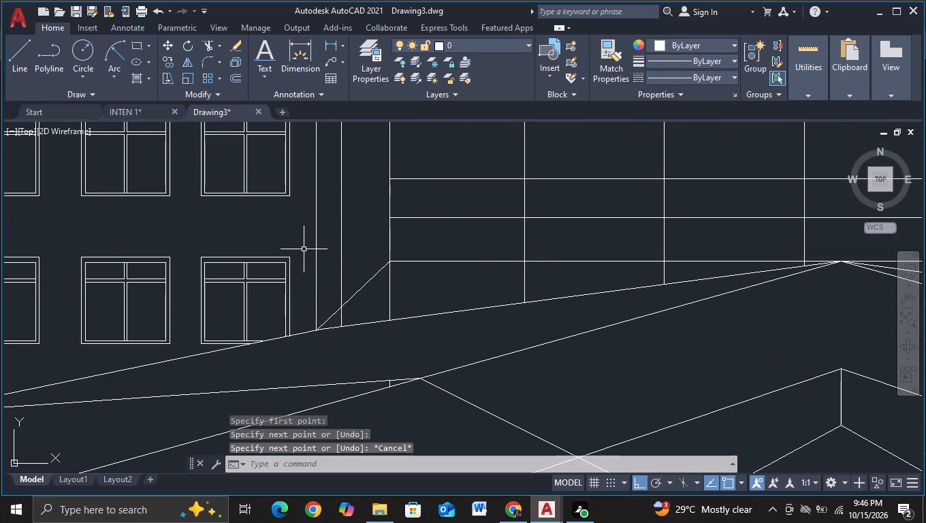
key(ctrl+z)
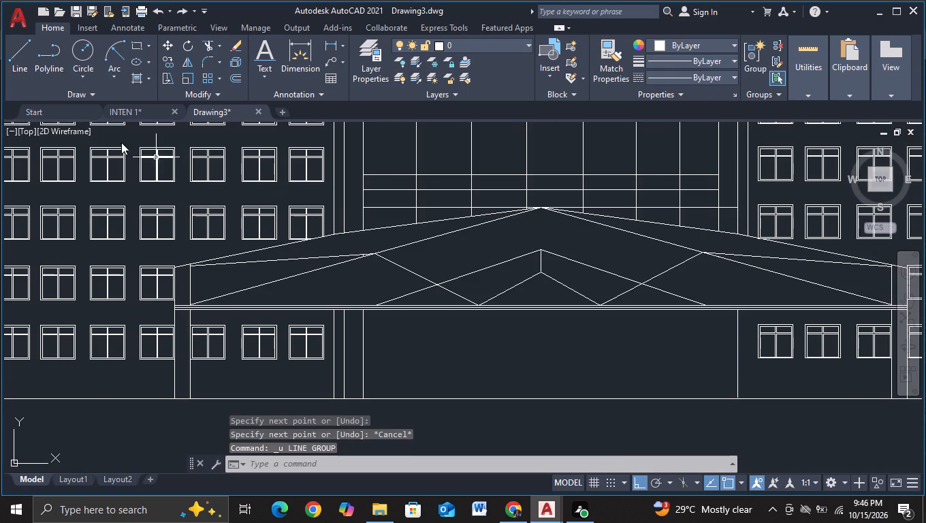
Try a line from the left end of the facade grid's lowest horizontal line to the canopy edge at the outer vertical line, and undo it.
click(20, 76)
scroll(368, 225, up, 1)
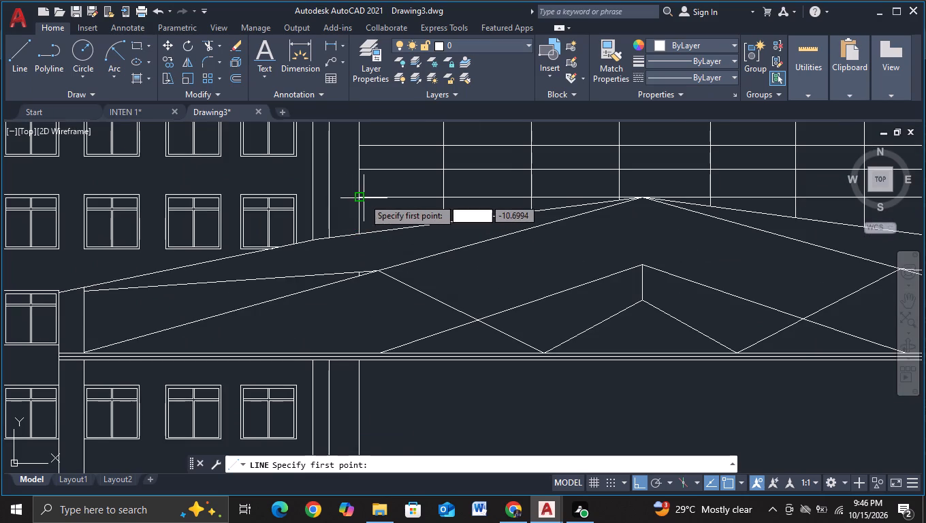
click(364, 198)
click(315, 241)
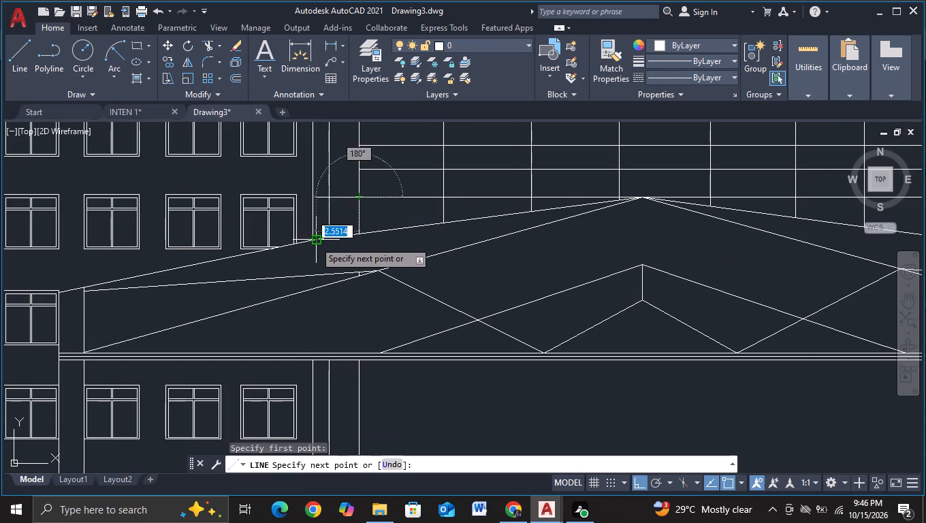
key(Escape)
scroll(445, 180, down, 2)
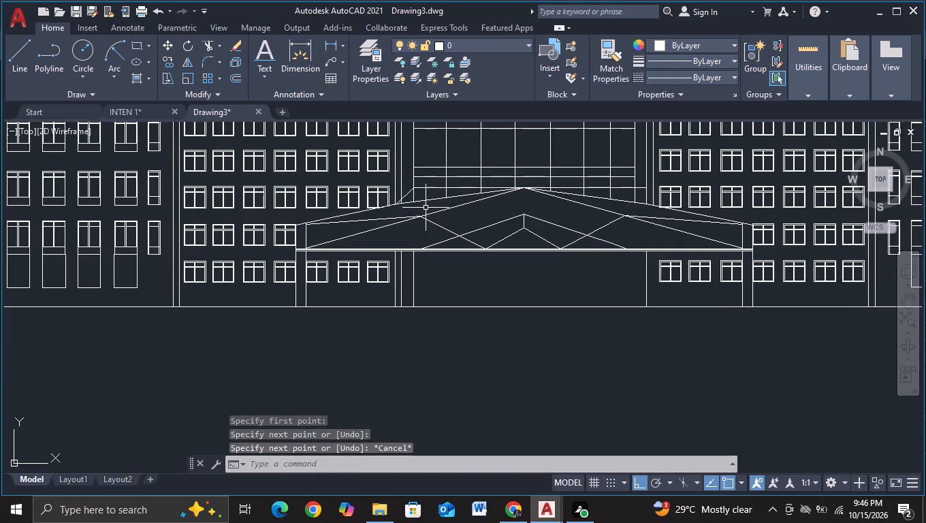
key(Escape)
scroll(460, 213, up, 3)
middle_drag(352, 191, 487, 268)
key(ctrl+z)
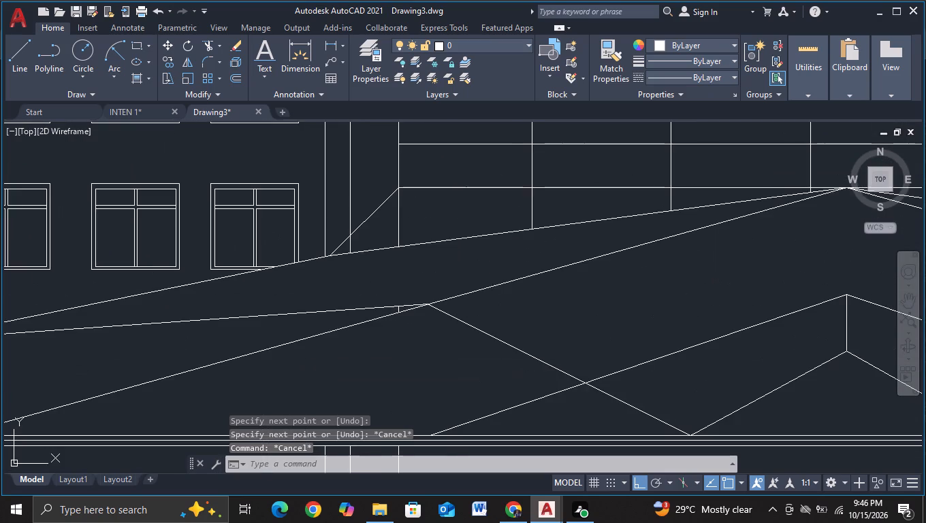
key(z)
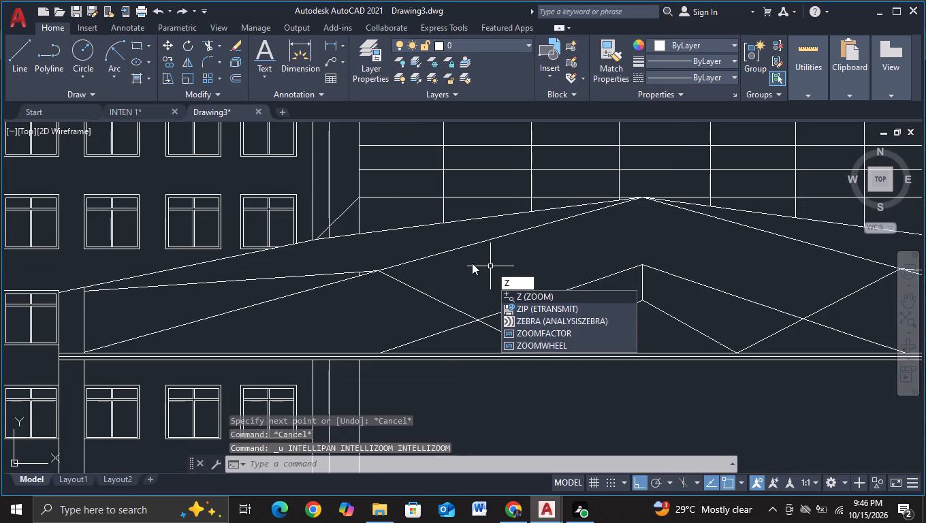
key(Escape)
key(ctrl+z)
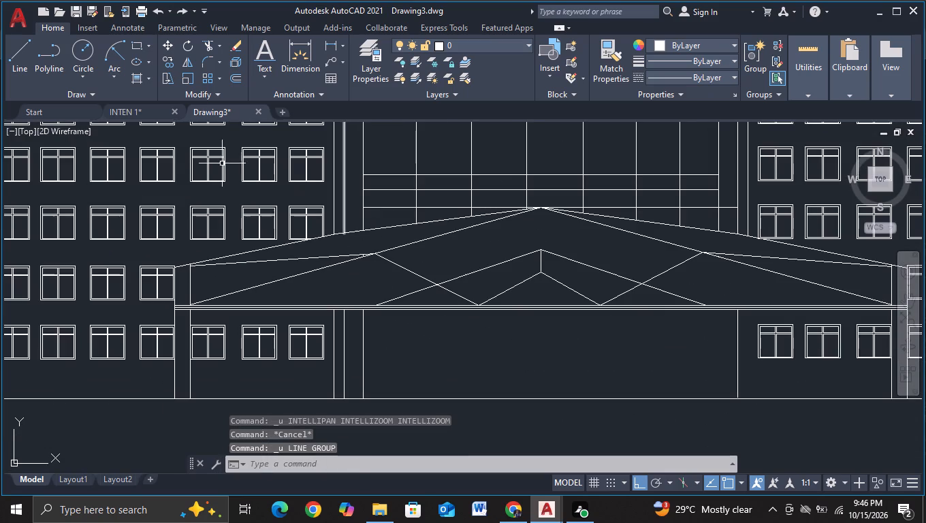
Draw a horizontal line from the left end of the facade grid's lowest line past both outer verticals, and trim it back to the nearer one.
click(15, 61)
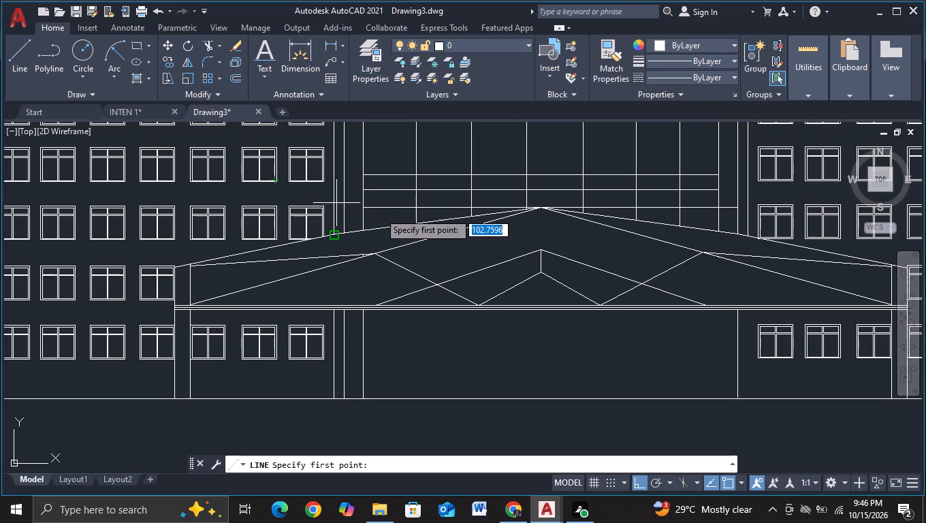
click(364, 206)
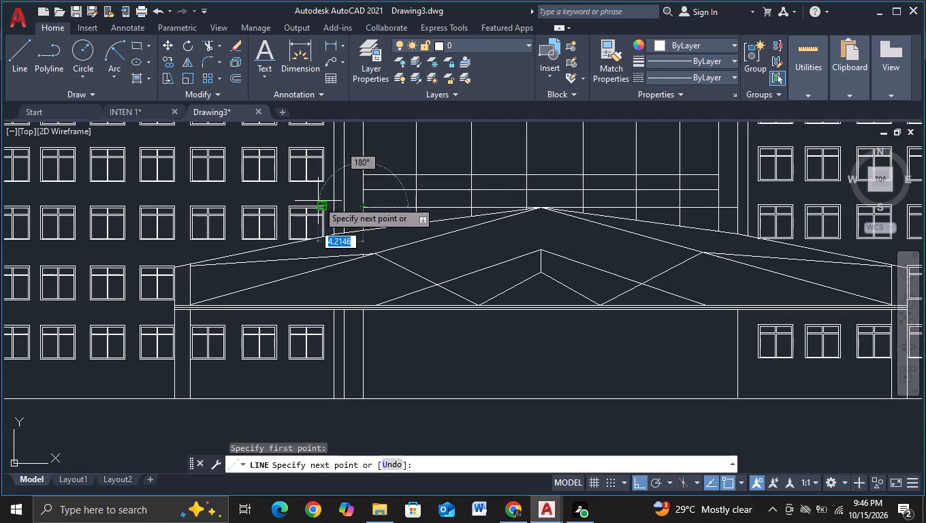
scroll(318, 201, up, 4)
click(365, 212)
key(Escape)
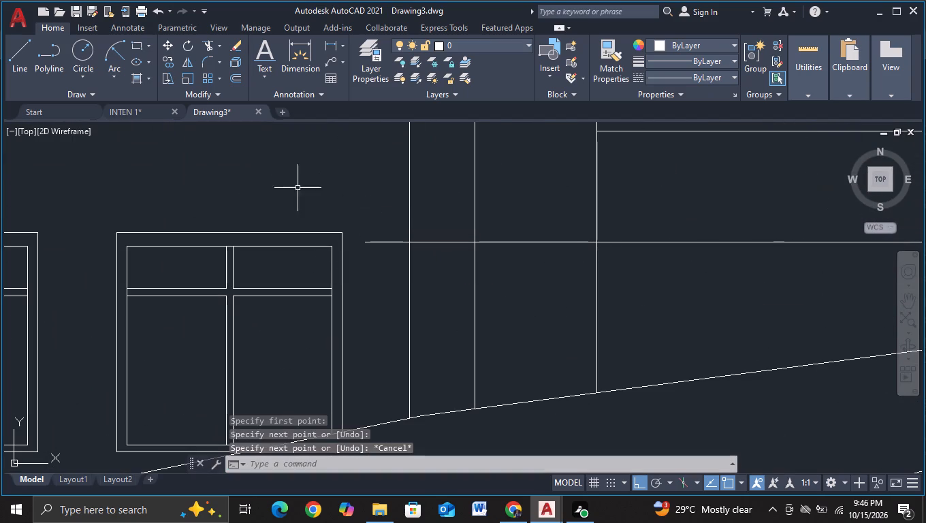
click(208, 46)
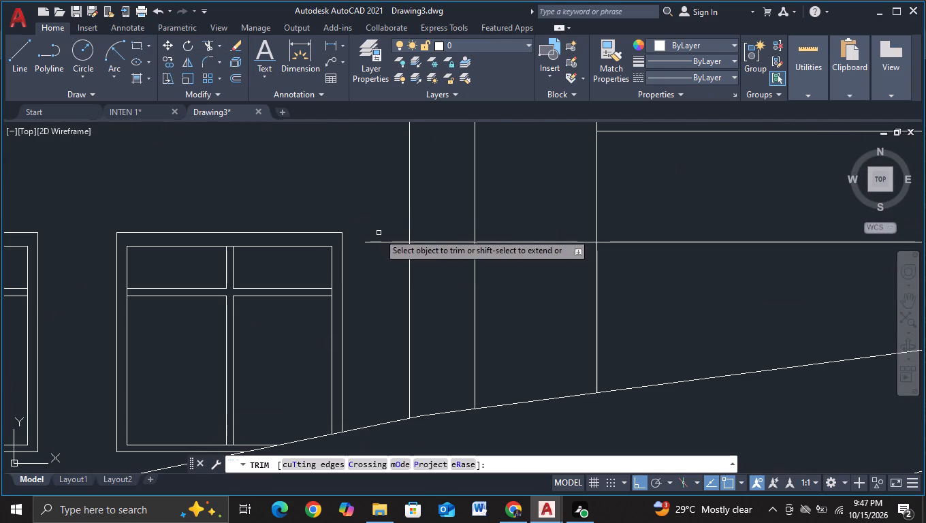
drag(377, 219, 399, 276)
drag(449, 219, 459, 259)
Trim the short end of the facade grid's lowest horizontal line that projects past the grid's right vertical line.
scroll(459, 259, down, 3)
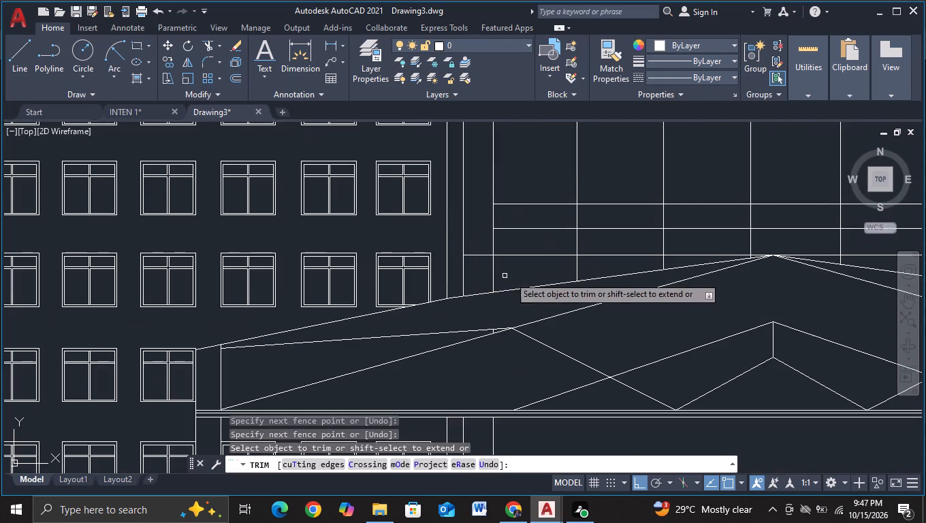
scroll(571, 285, down, 3)
middle_drag(643, 376, 605, 377)
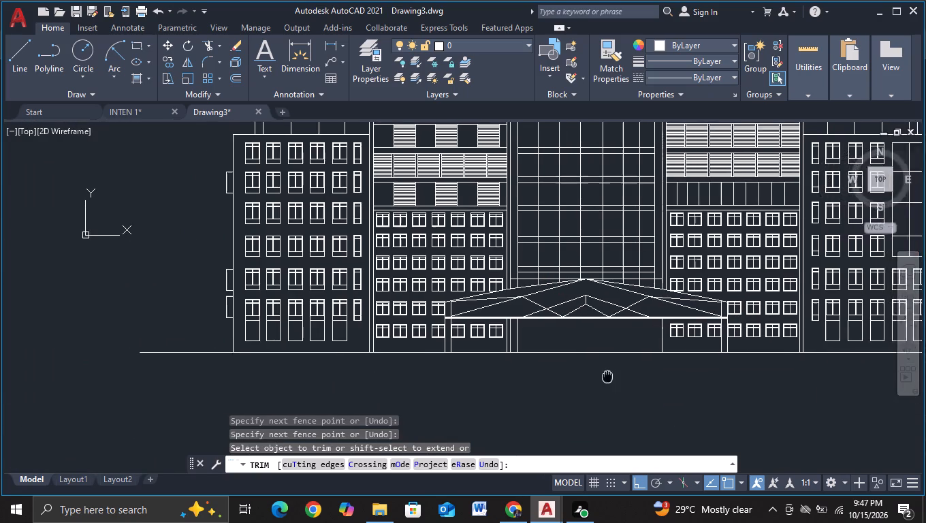
middle_drag(605, 377, 596, 377)
scroll(594, 375, up, 1)
scroll(583, 370, down, 1)
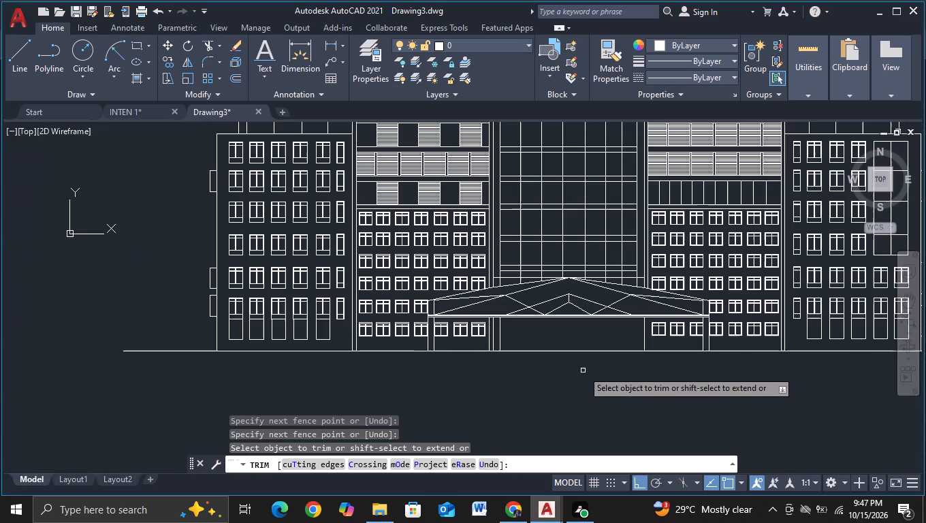
scroll(583, 370, up, 2)
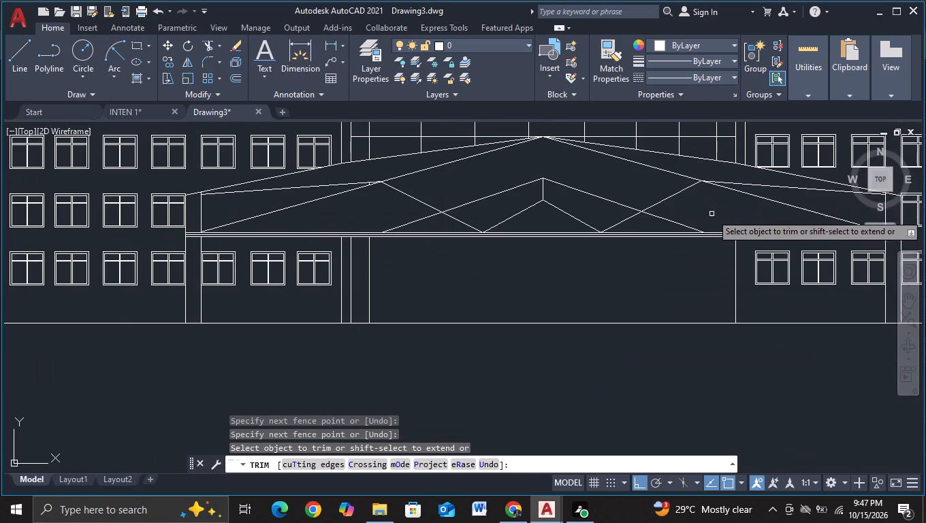
middle_drag(712, 216, 720, 304)
click(737, 225)
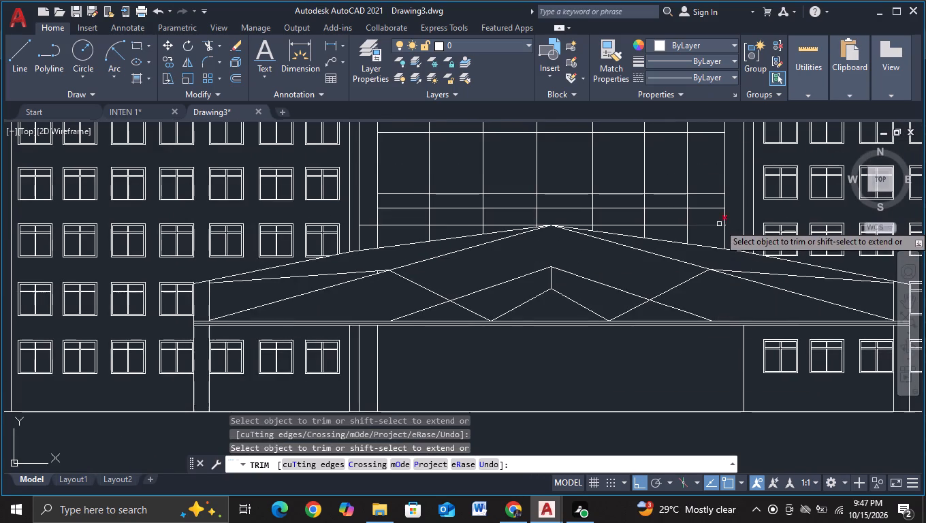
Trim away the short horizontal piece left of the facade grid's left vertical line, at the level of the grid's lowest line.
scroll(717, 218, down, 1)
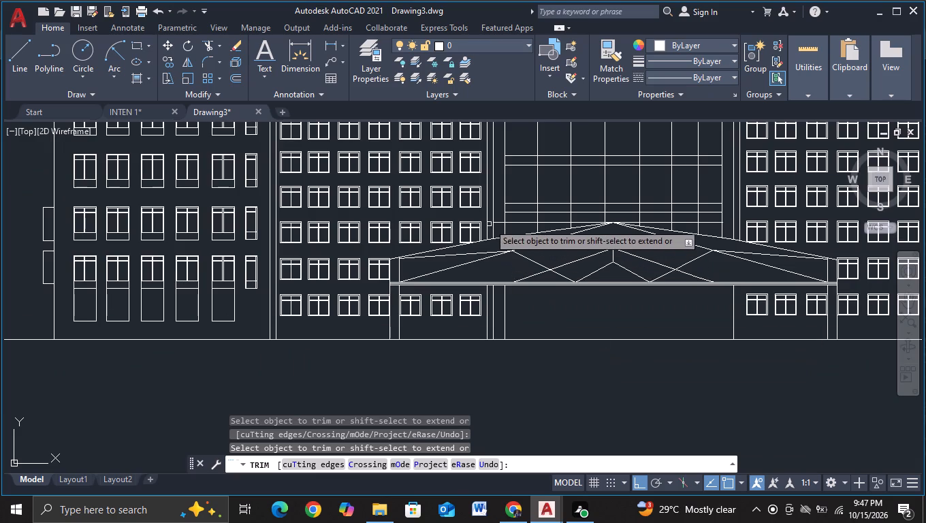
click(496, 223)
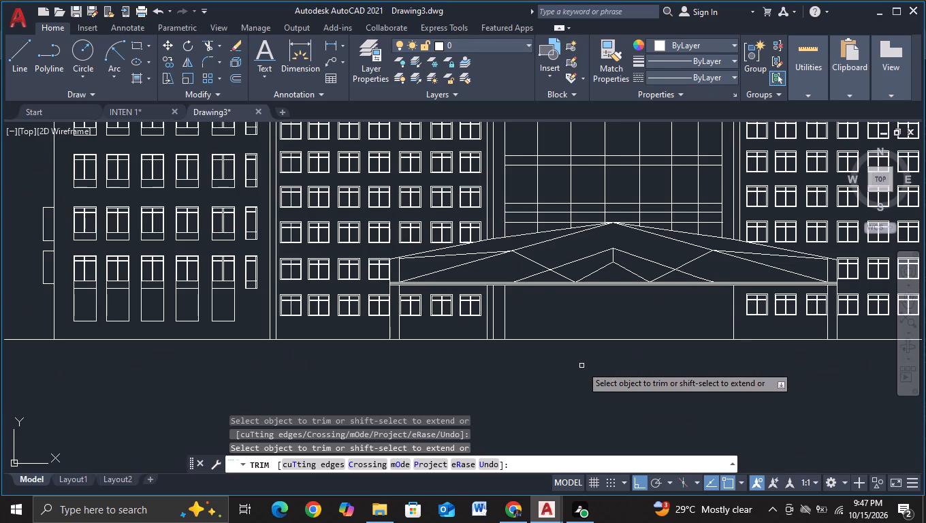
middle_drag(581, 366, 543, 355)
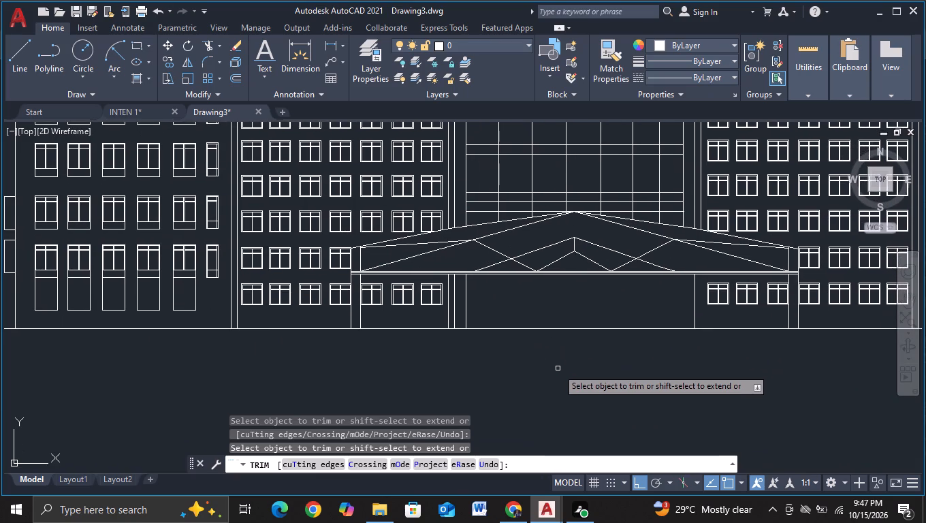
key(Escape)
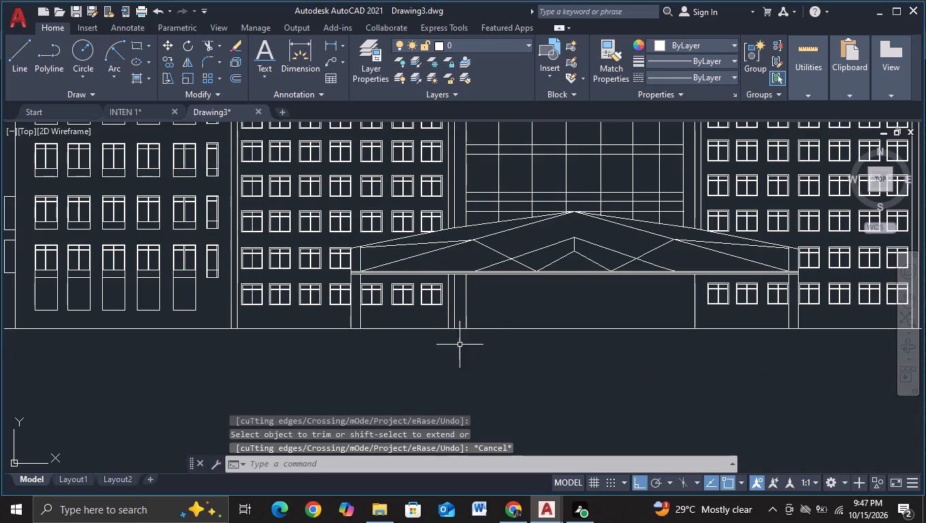
Draw two vertical lines down past the ground line, from the canopy edge at the grid's right vertical and at the outermost vertical beside it.
click(24, 57)
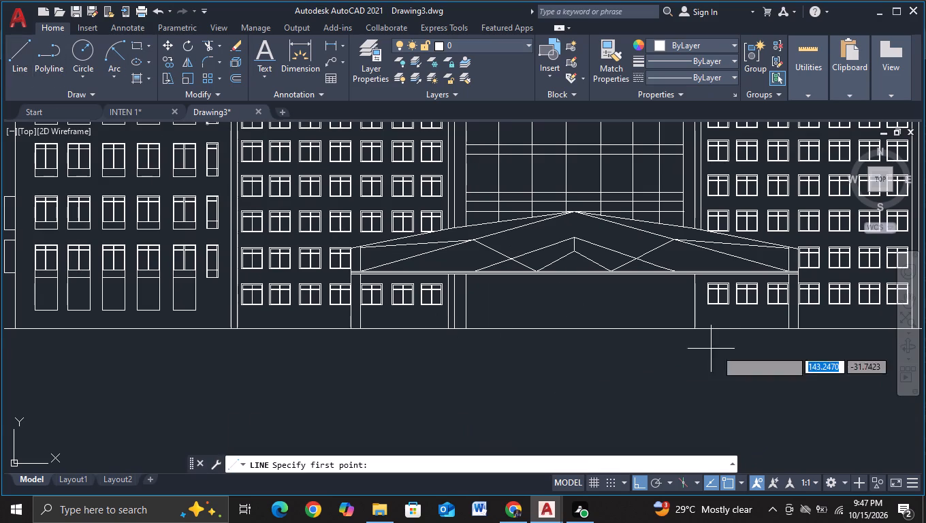
click(687, 225)
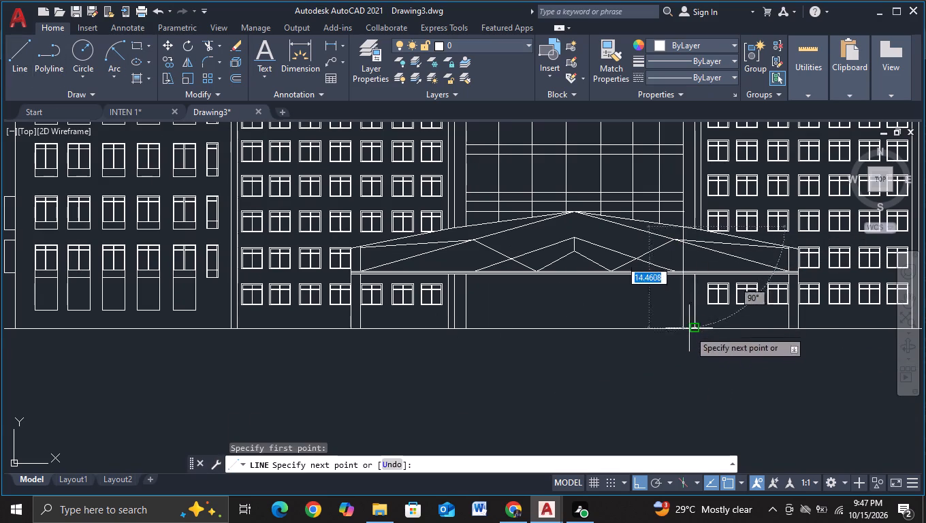
click(684, 362)
key(Escape)
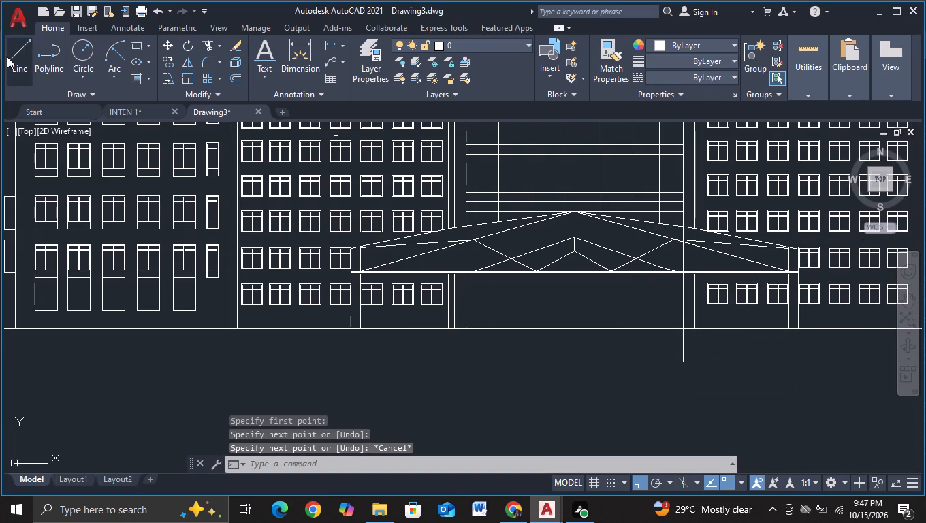
click(7, 57)
click(699, 226)
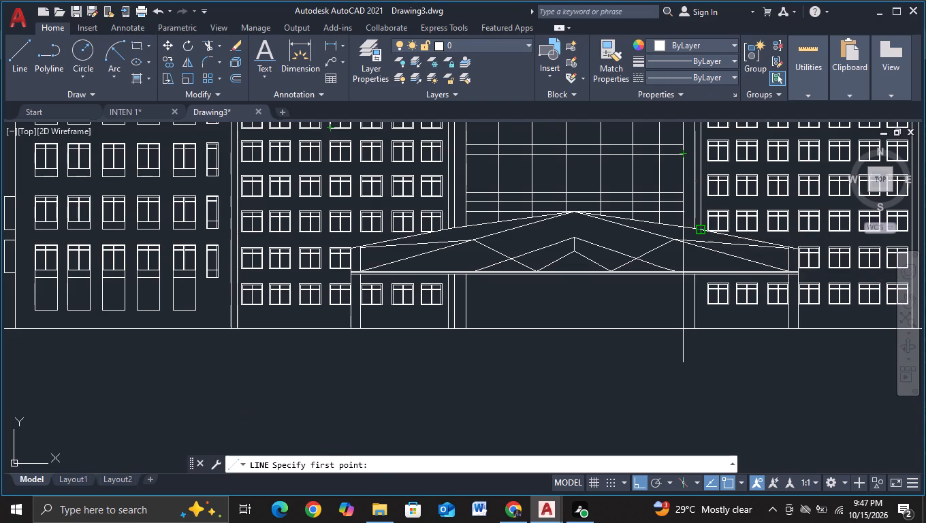
click(721, 360)
key(Escape)
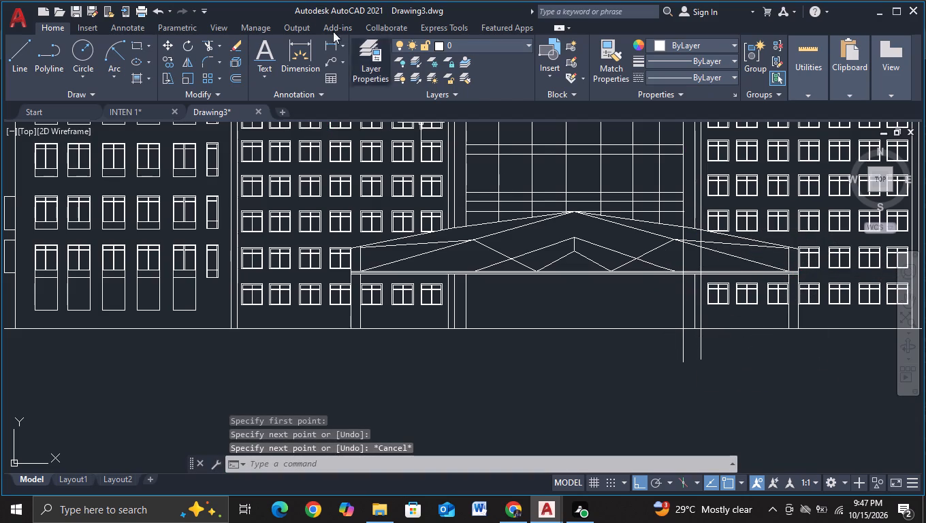
Trim the ends of the two new vertical lines that project below the ground line.
click(206, 44)
scroll(725, 417, up, 2)
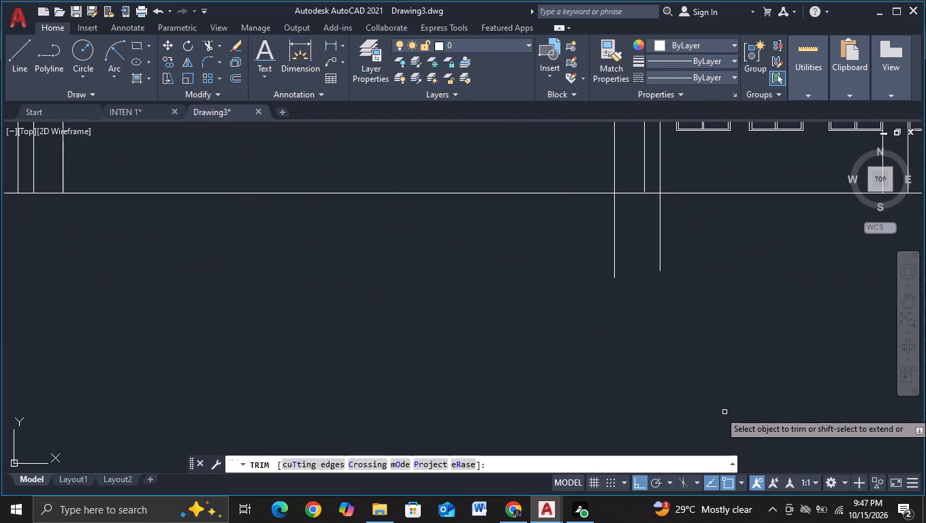
drag(581, 245, 703, 248)
Trim the parts of the two new vertical lines that cross the canopy roof, including the short pieces between its sloping lines.
scroll(703, 248, down, 2)
middle_drag(703, 251, 703, 276)
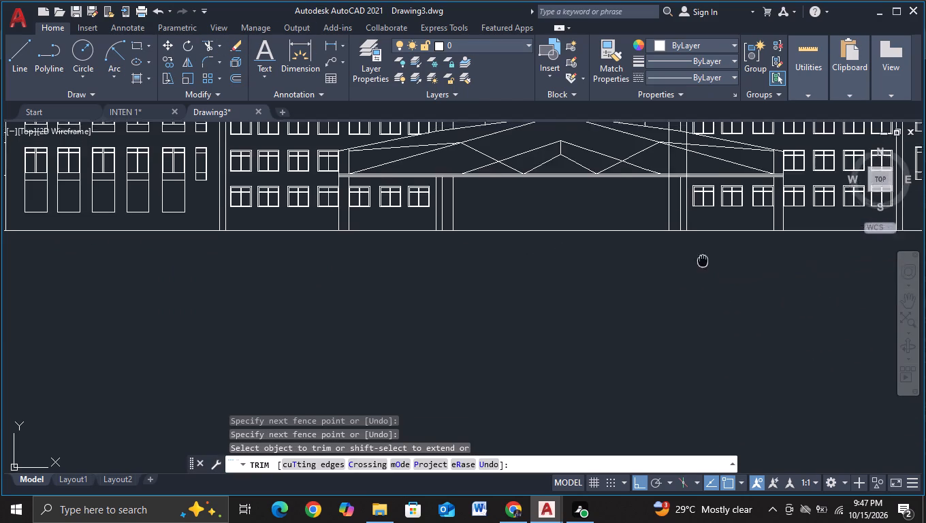
middle_drag(703, 276, 715, 349)
scroll(698, 318, up, 2)
middle_drag(659, 231, 678, 325)
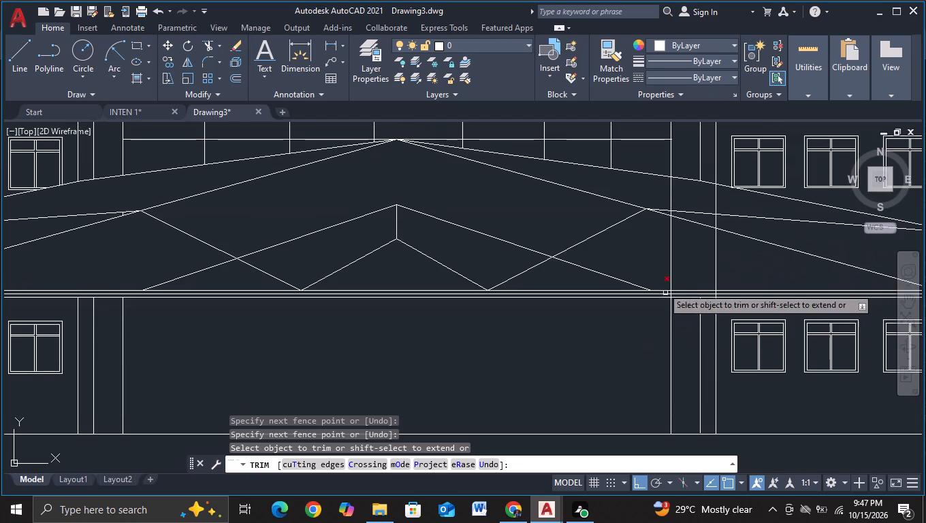
drag(645, 247, 746, 260)
drag(663, 193, 736, 204)
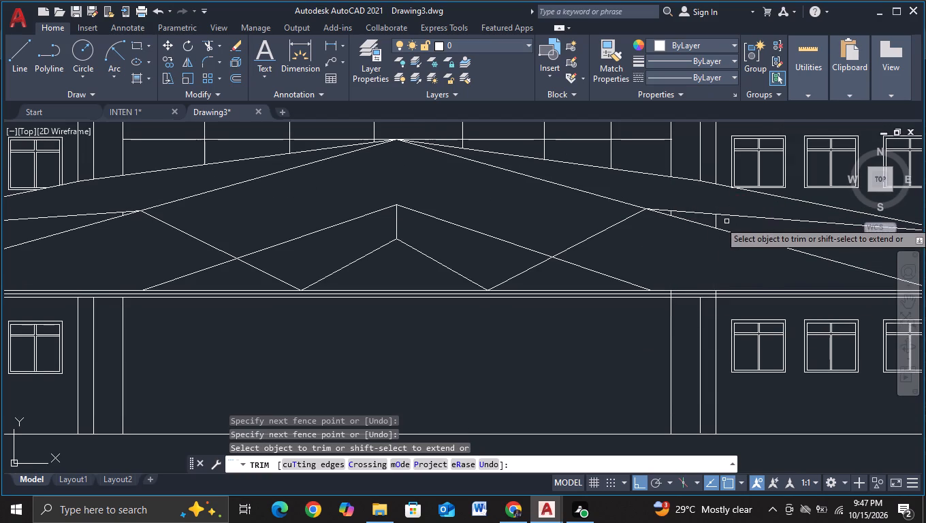
click(716, 221)
scroll(683, 221, up, 2)
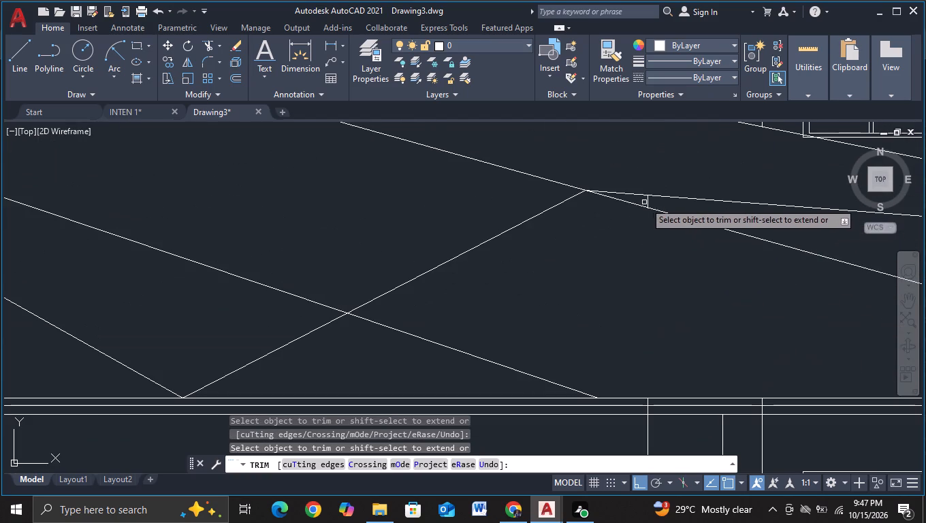
click(648, 201)
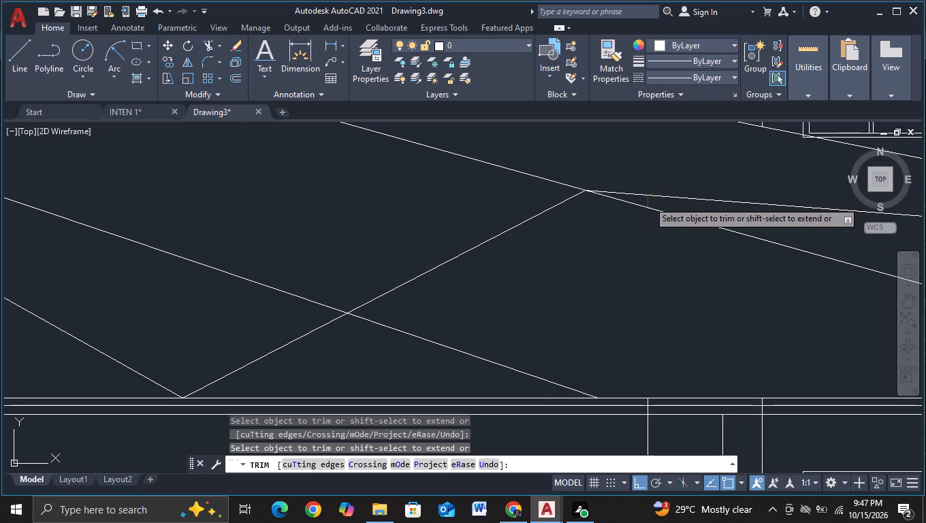
Trim the two new vertical lines where they cross the canopy base bands.
middle_drag(682, 315, 646, 143)
scroll(609, 234, up, 2)
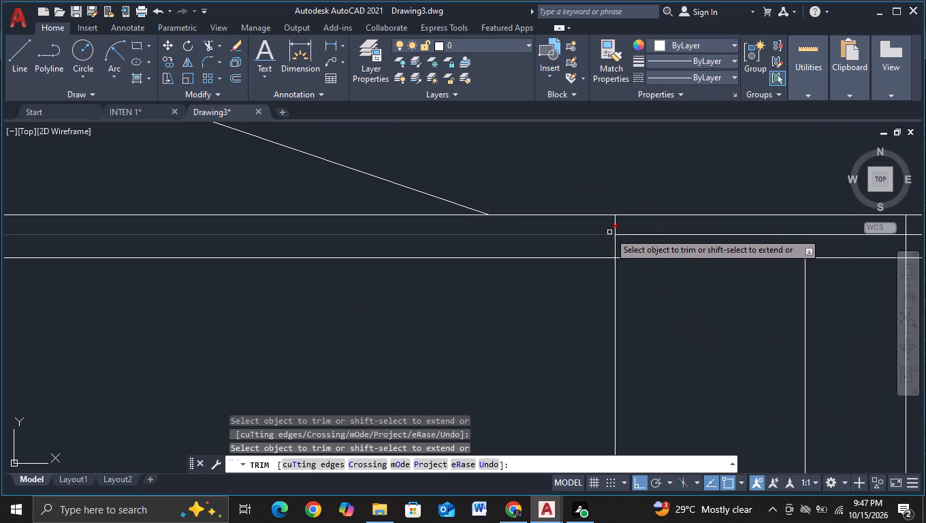
click(613, 227)
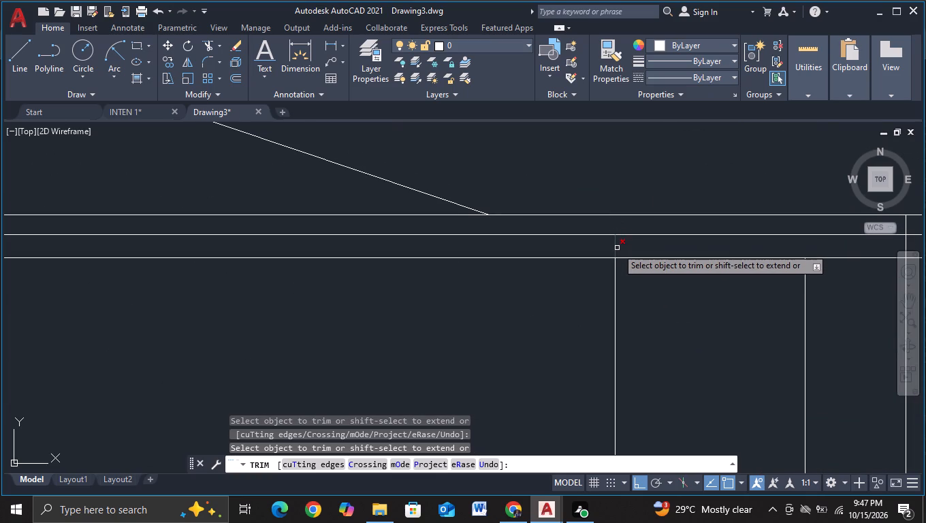
click(616, 248)
scroll(731, 317, down, 2)
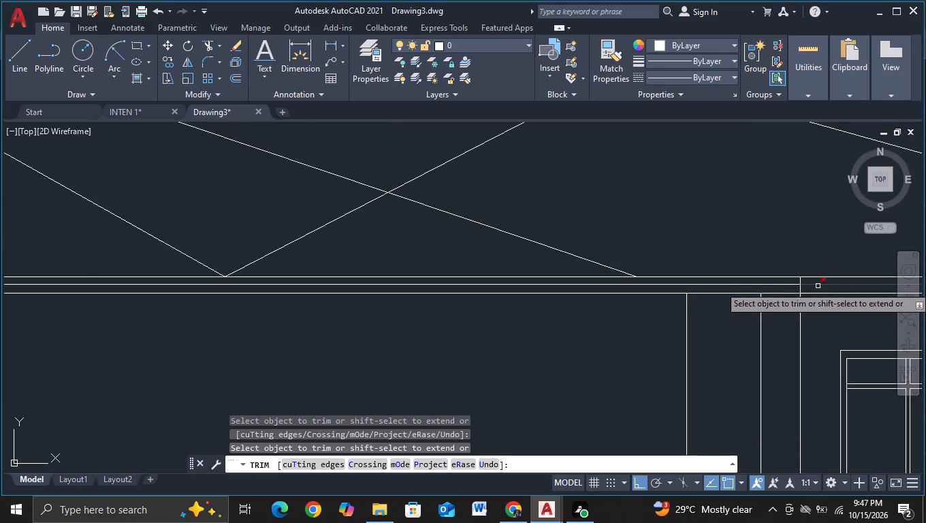
scroll(810, 288, up, 2)
click(780, 290)
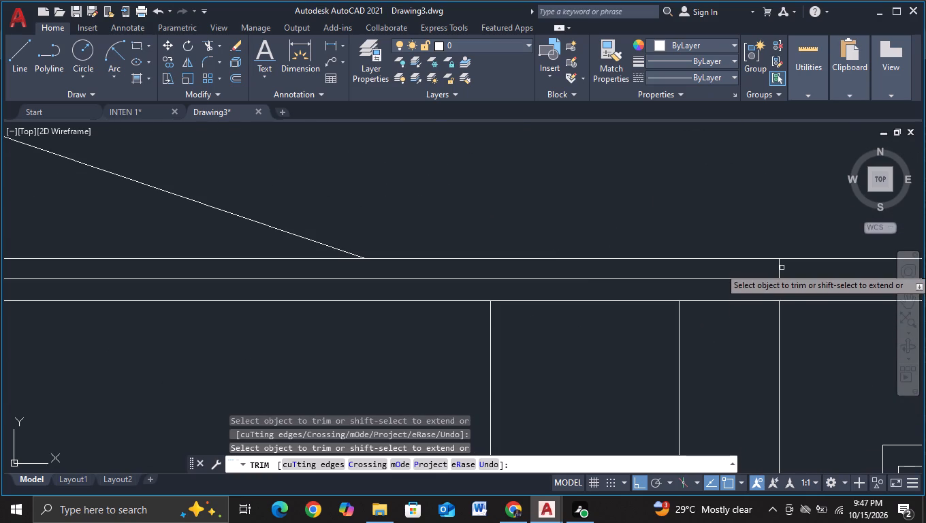
click(780, 267)
scroll(756, 214, down, 4)
middle_drag(725, 179, 725, 180)
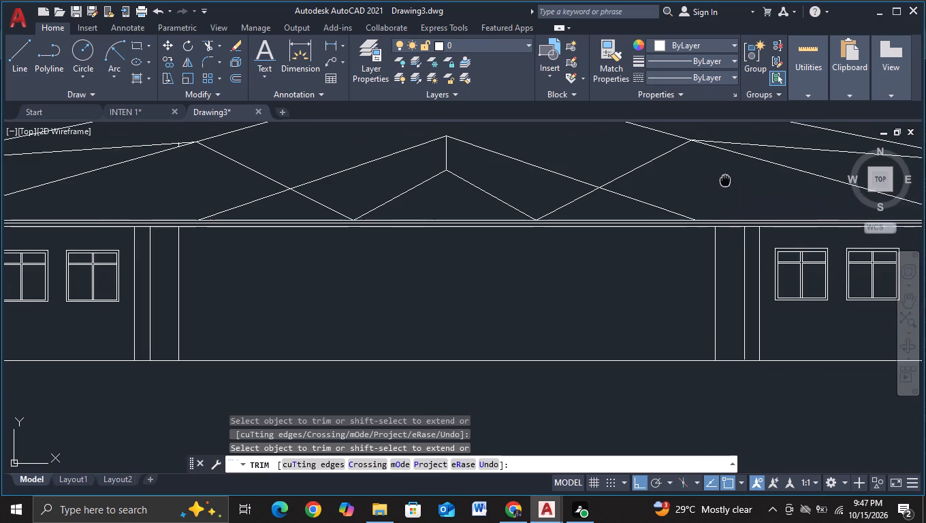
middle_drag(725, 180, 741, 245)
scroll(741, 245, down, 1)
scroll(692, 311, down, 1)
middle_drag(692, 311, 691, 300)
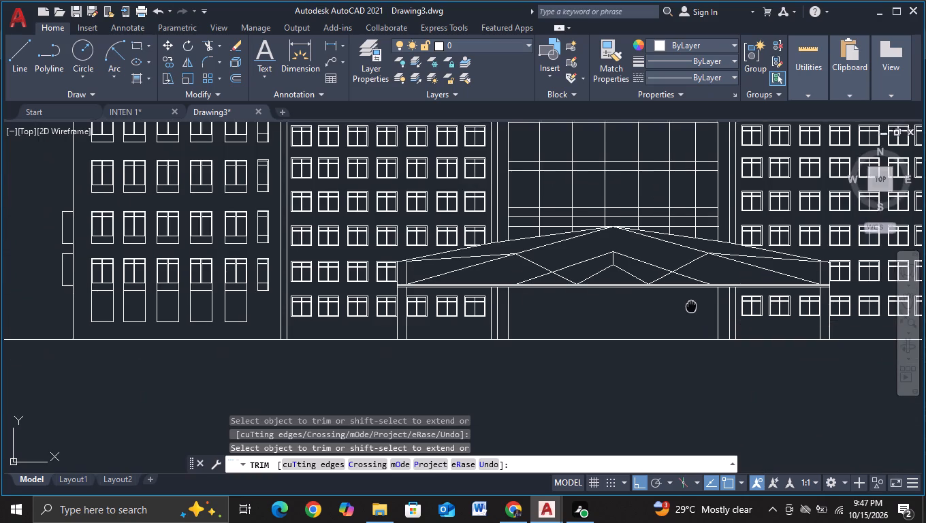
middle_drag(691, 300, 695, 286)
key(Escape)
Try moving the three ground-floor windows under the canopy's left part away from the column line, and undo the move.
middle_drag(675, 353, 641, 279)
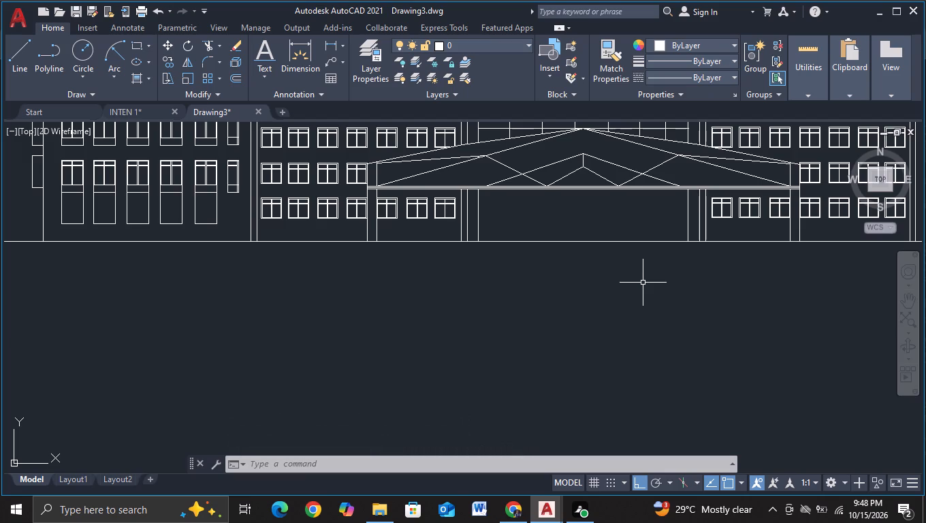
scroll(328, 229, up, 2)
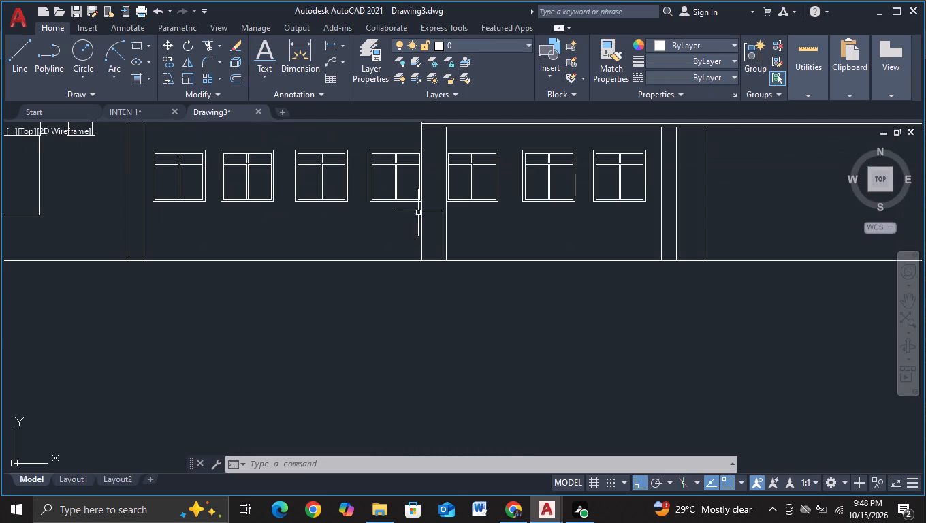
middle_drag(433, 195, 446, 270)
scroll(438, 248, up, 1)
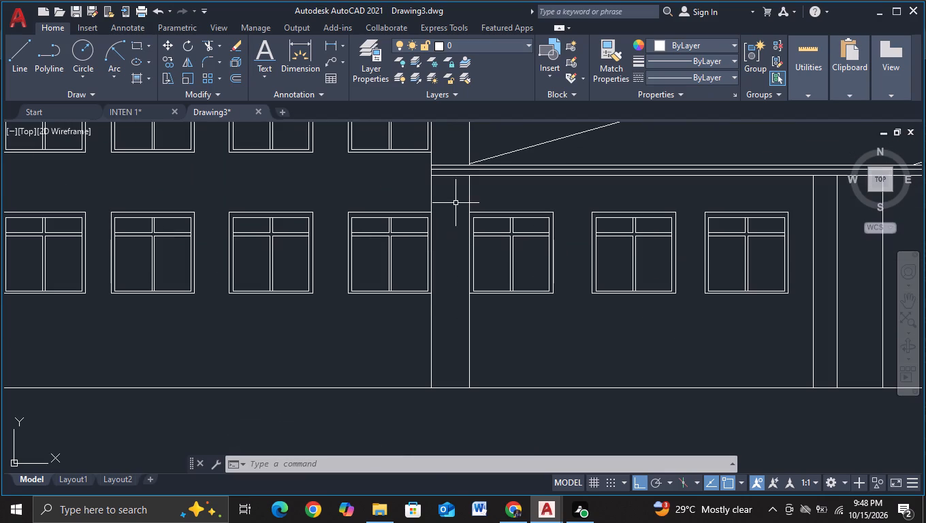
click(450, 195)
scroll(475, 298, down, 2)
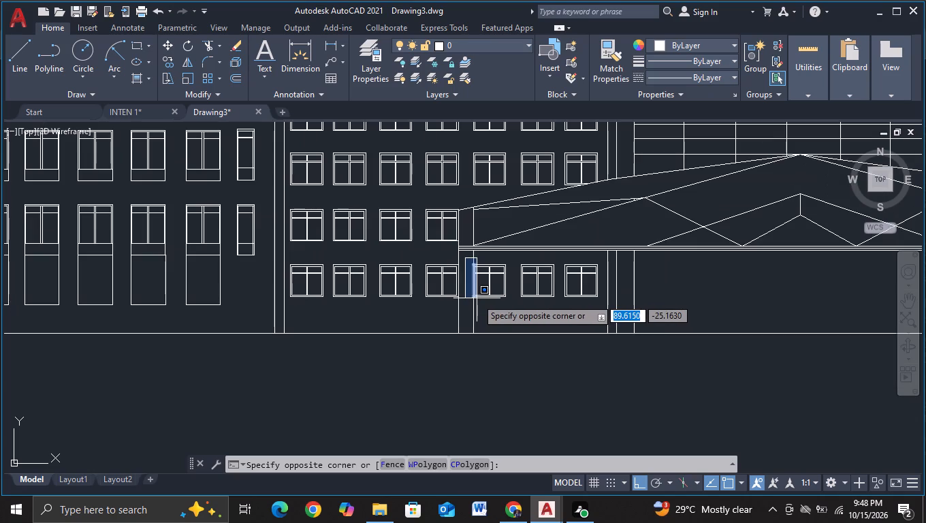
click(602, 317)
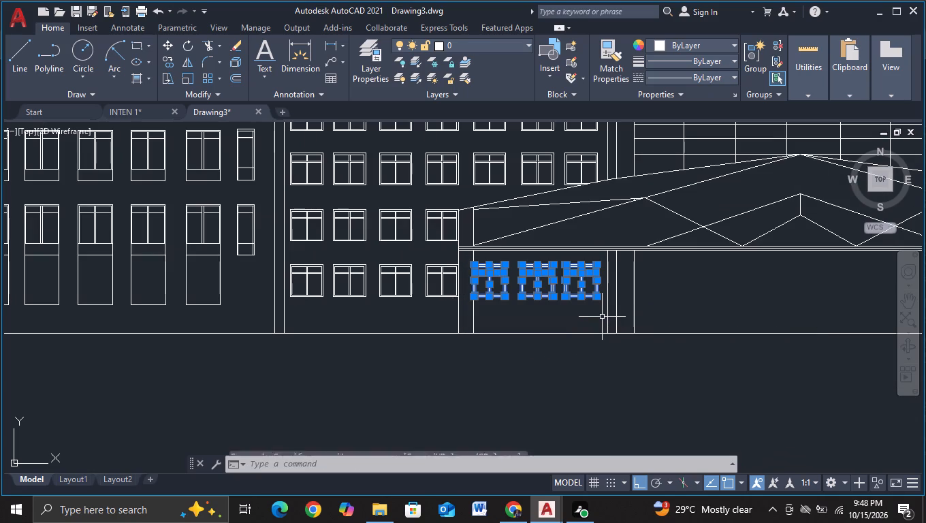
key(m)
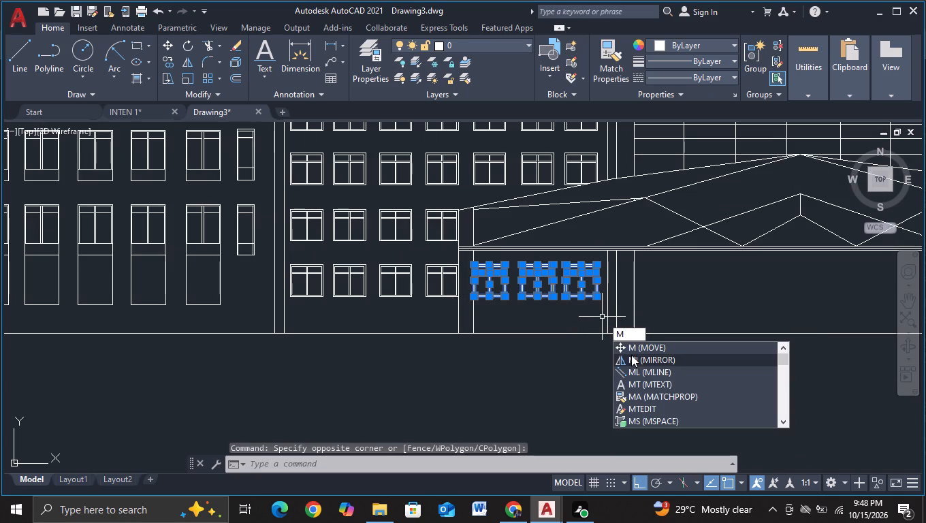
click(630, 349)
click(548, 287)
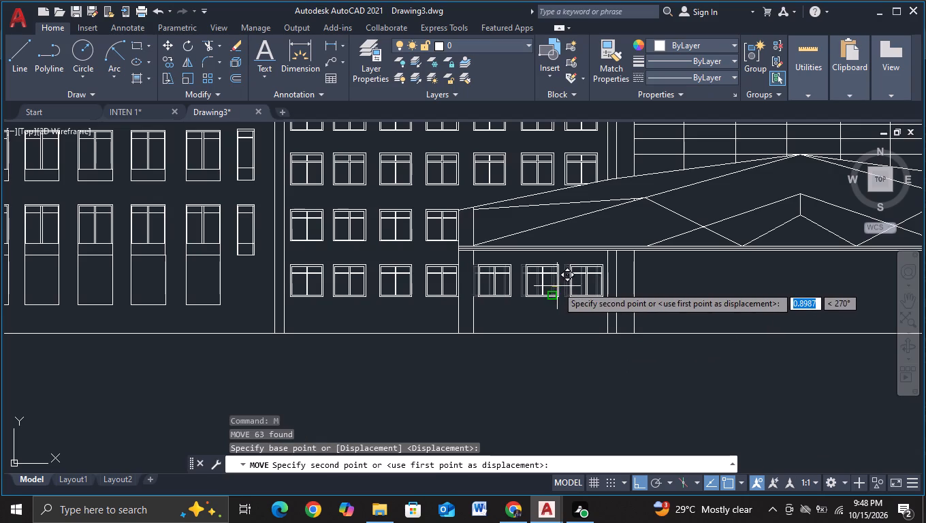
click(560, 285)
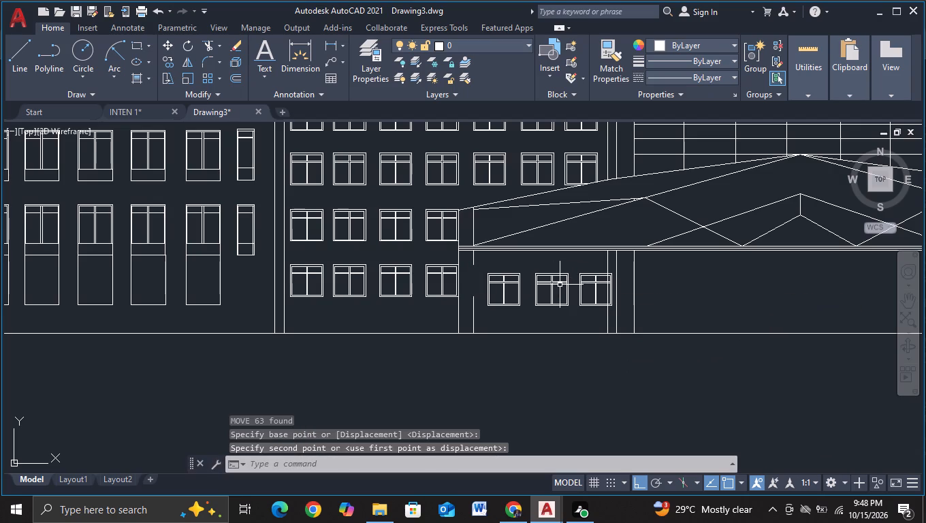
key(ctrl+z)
With object snap off, move the three ground-floor windows under the canopy's left part about 0.52 units horizontally to the right.
scroll(479, 271, up, 1)
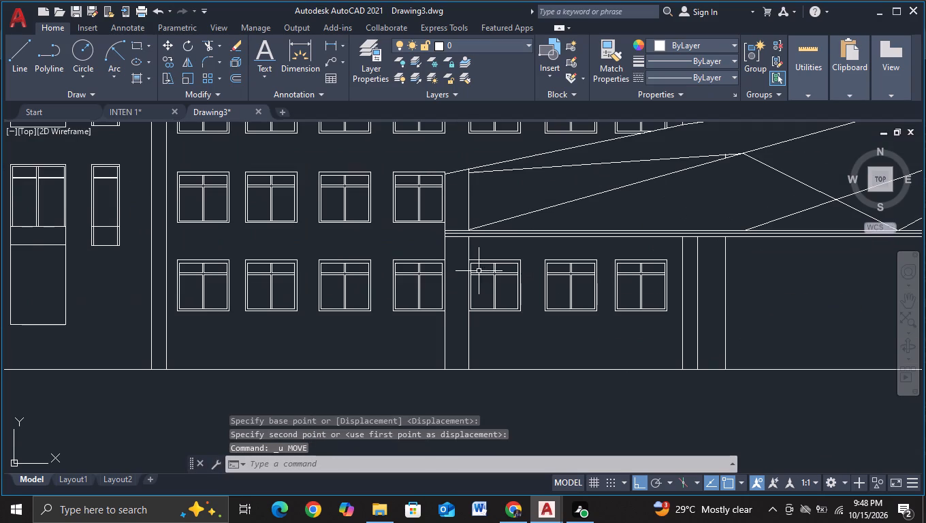
click(455, 253)
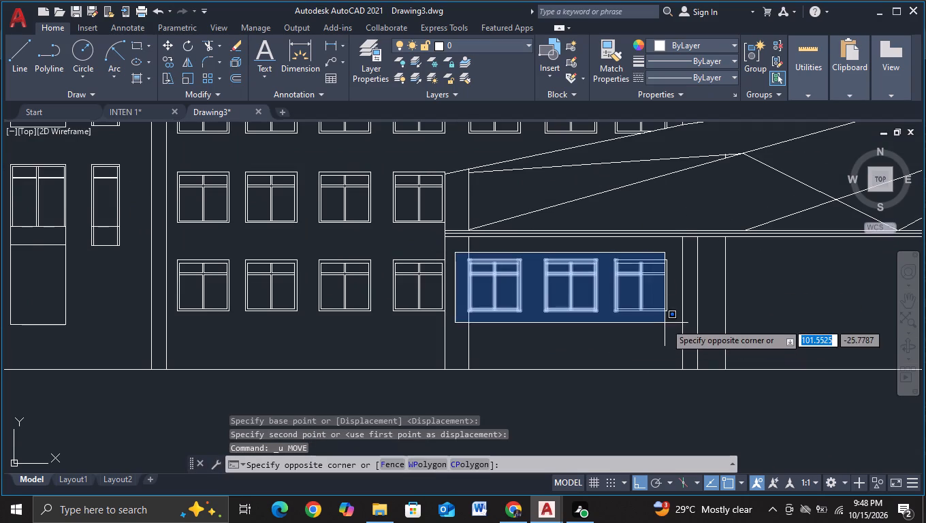
click(671, 321)
key(m)
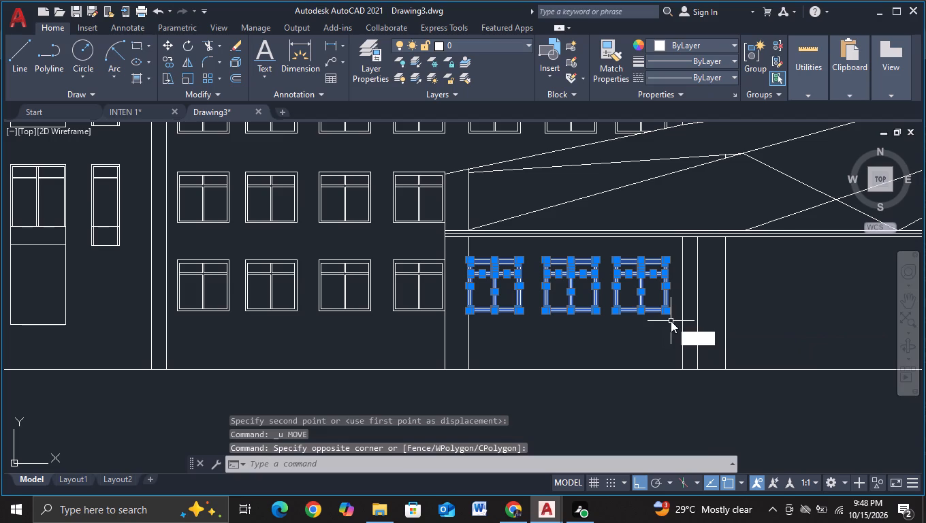
click(697, 349)
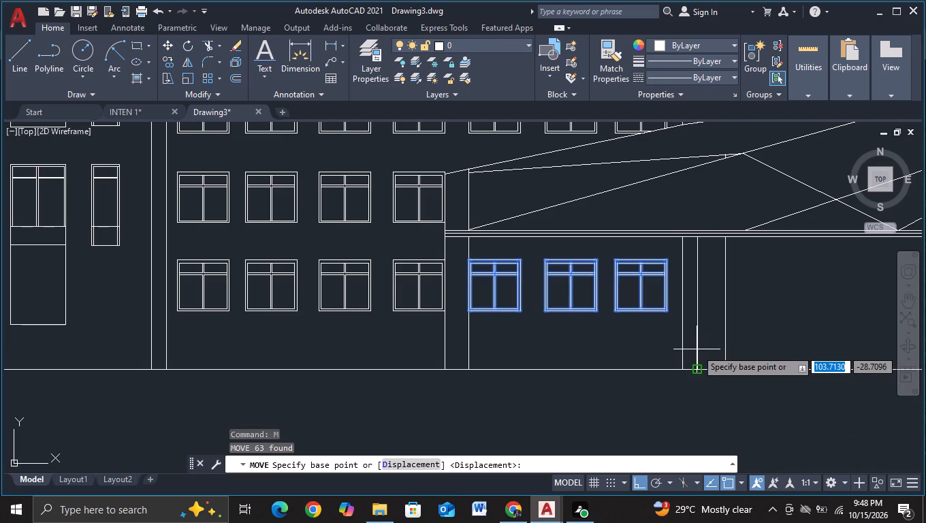
key(F3)
click(571, 295)
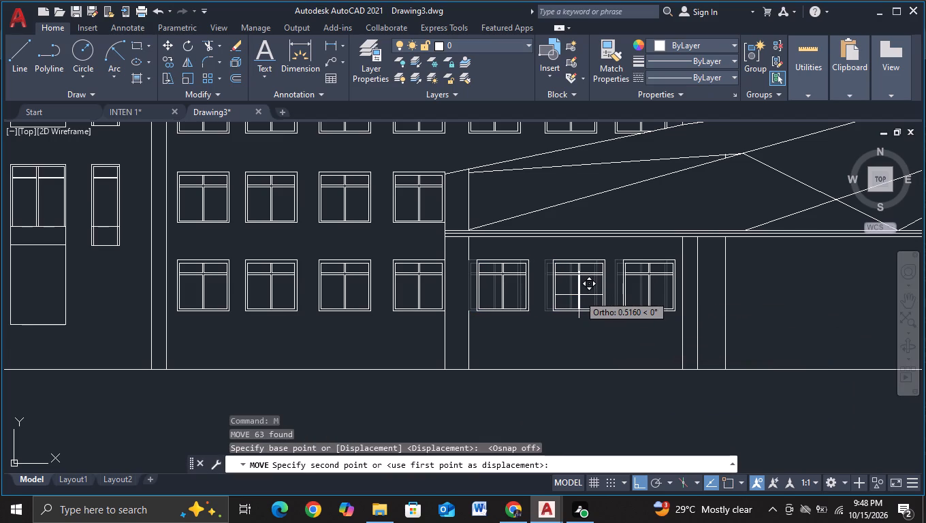
click(579, 295)
Move the three ground-floor windows under the canopy's right part about 0.43 units horizontally to the left, and turn object snap back on.
scroll(579, 302, down, 1)
middle_drag(656, 404, 465, 385)
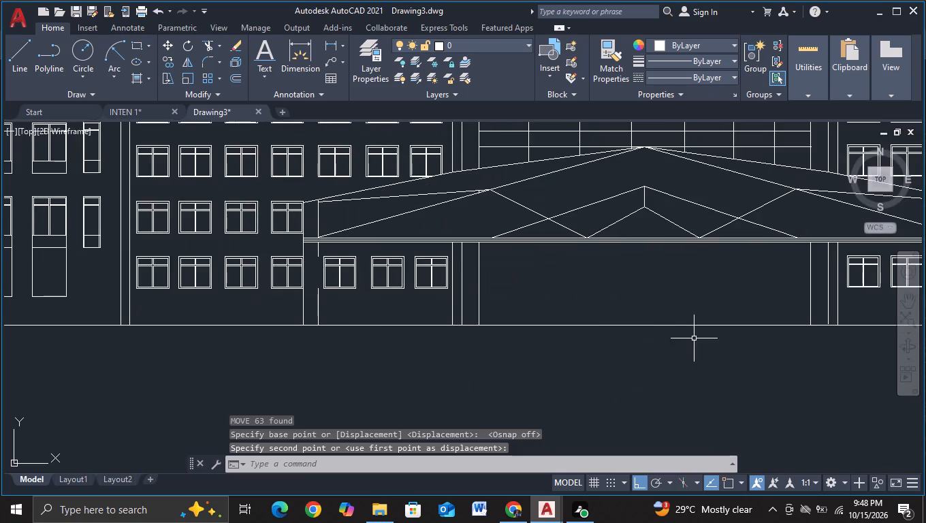
middle_drag(703, 338, 519, 341)
scroll(731, 325, up, 1)
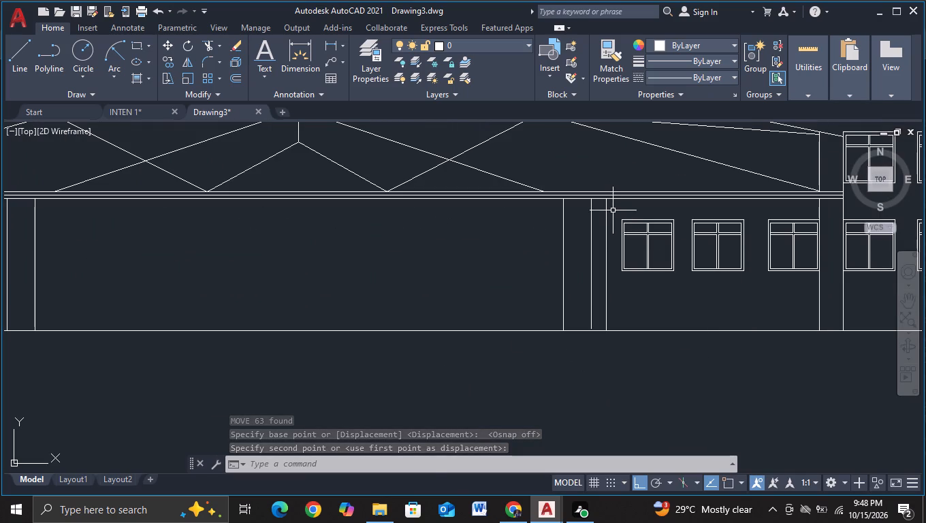
click(613, 208)
click(827, 291)
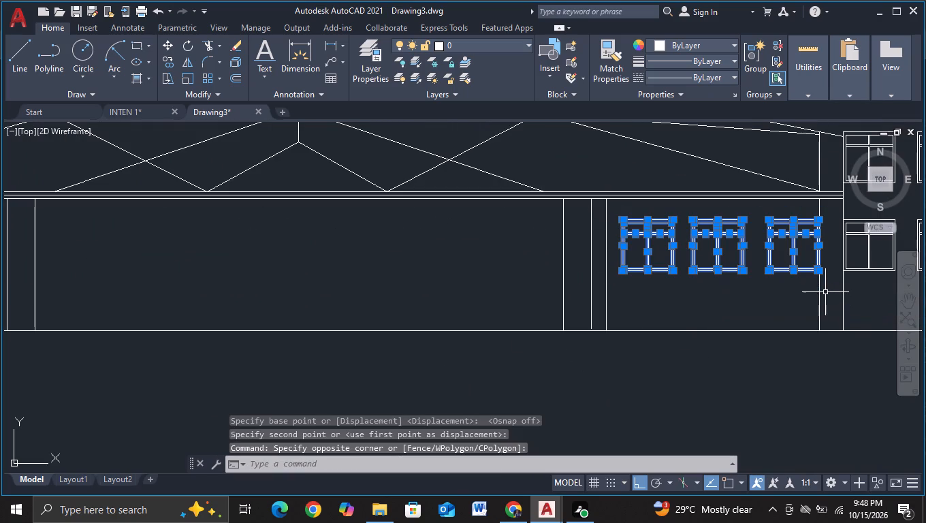
key(m)
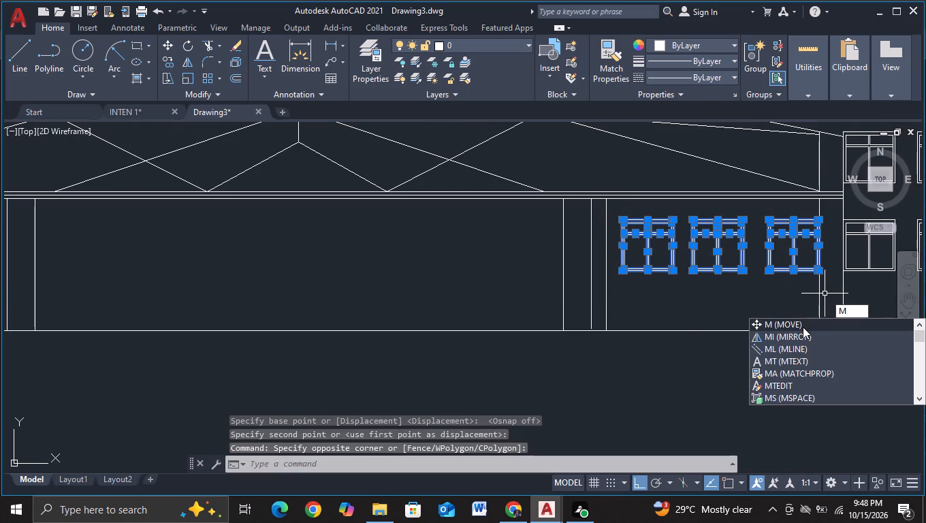
click(802, 327)
click(733, 255)
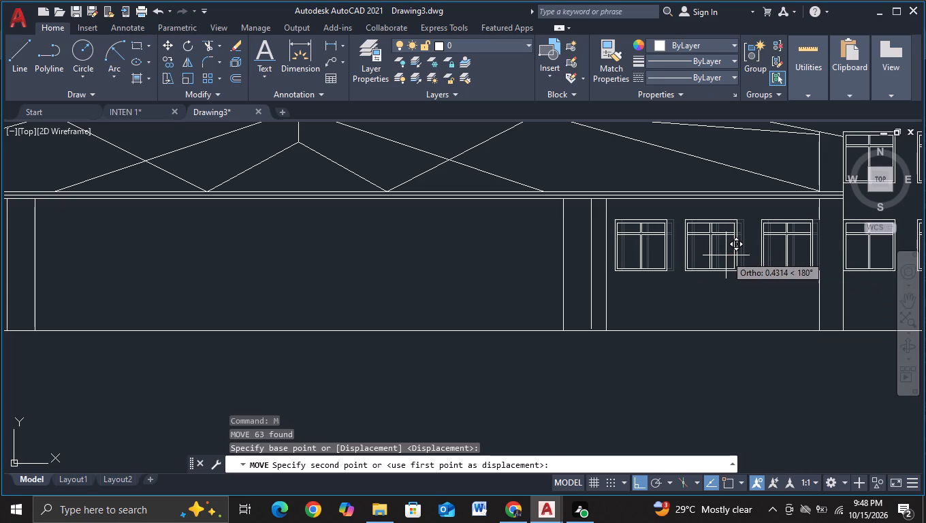
click(726, 255)
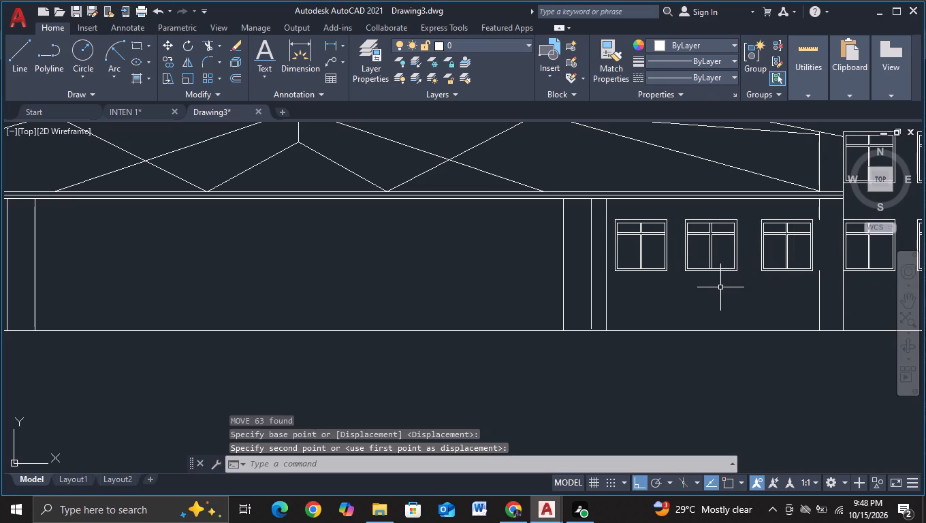
key(F3)
Extend the broken inner vertical lines of the outer right and outer left canopy columns to close the gaps beside the moved windows.
key(e)
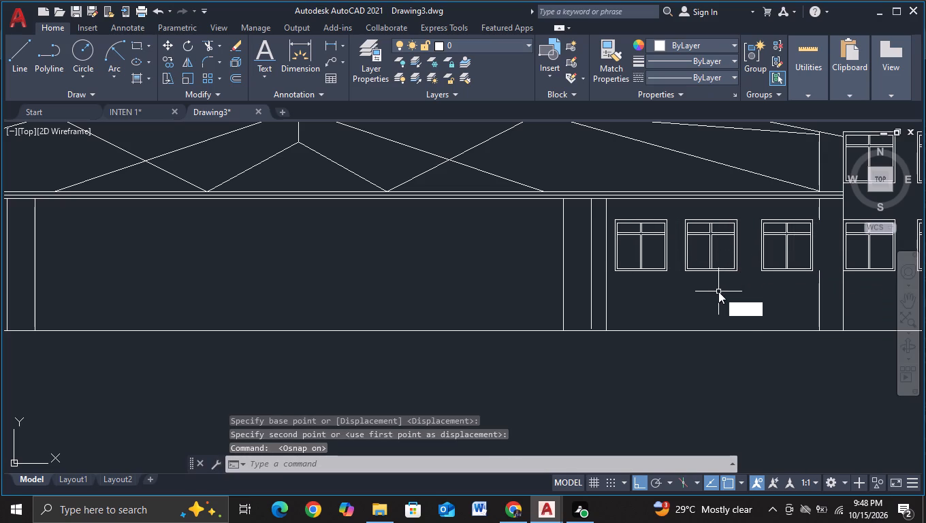
click(752, 334)
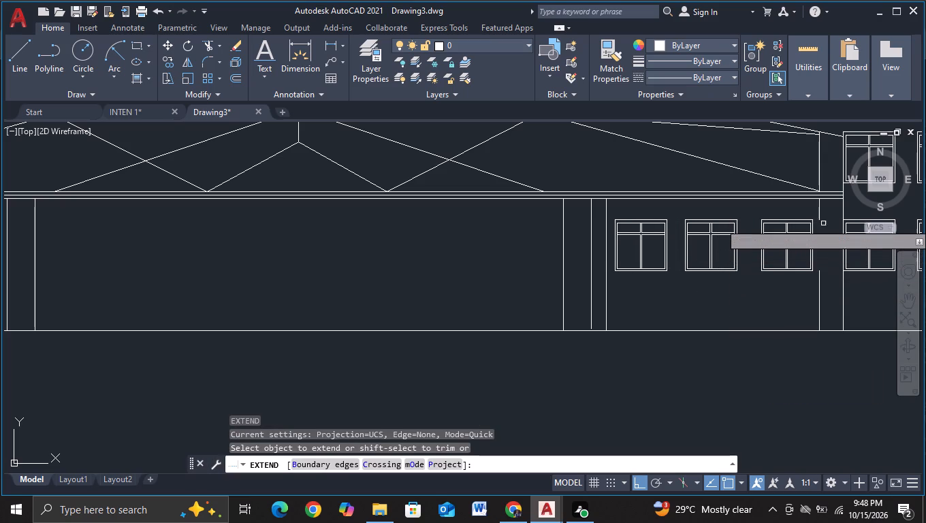
click(820, 218)
middle_drag(360, 282, 779, 279)
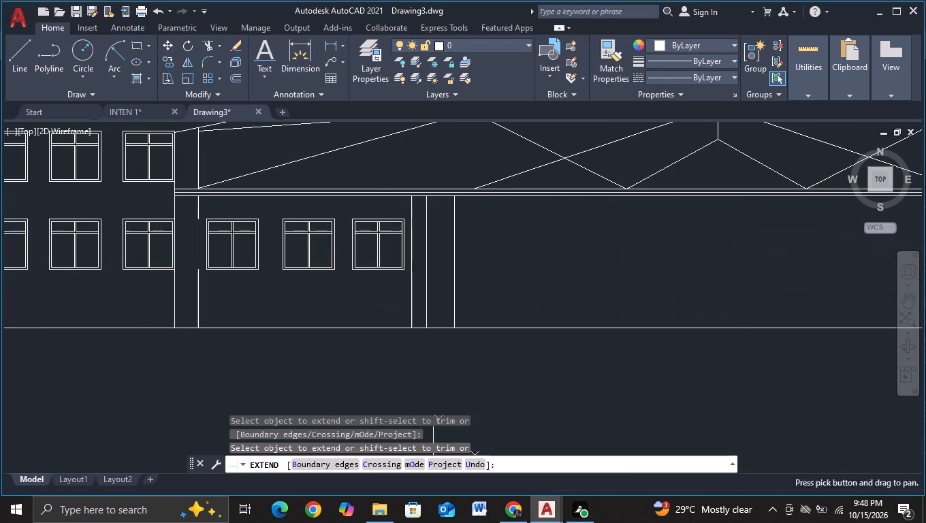
click(199, 217)
key(Escape)
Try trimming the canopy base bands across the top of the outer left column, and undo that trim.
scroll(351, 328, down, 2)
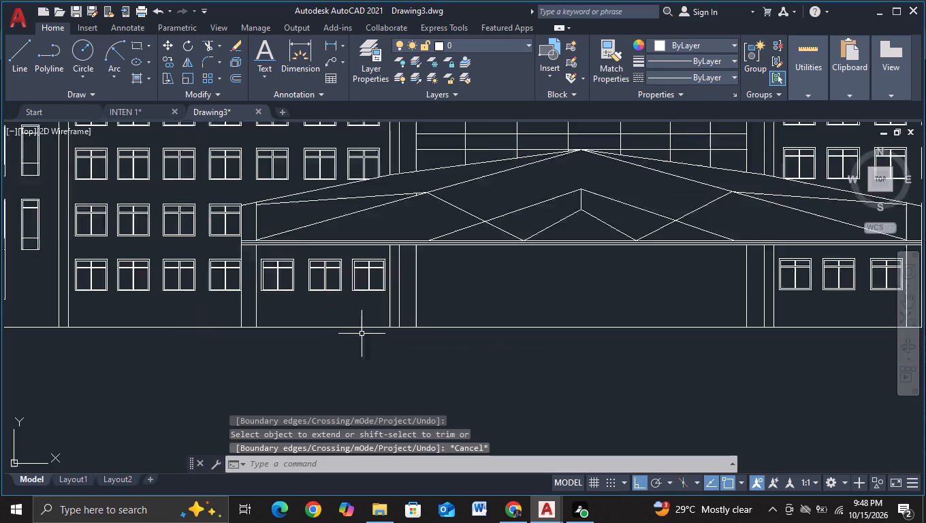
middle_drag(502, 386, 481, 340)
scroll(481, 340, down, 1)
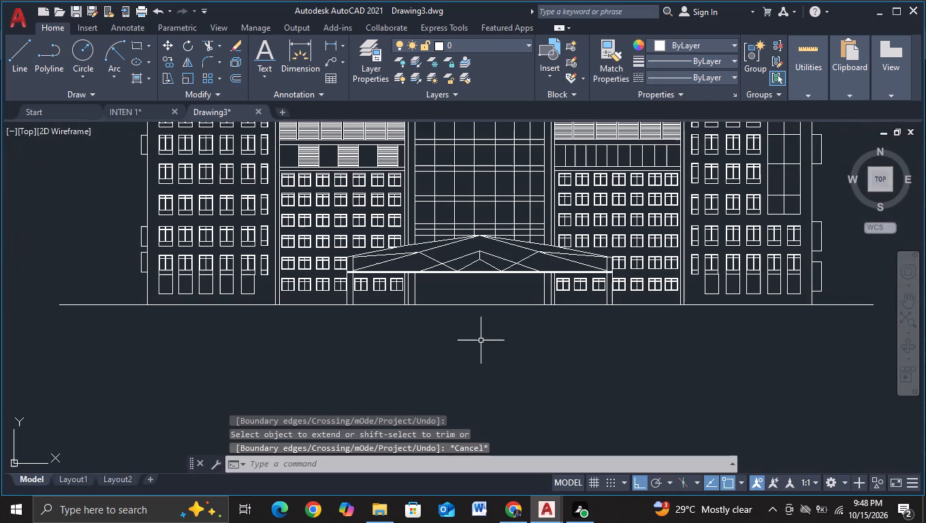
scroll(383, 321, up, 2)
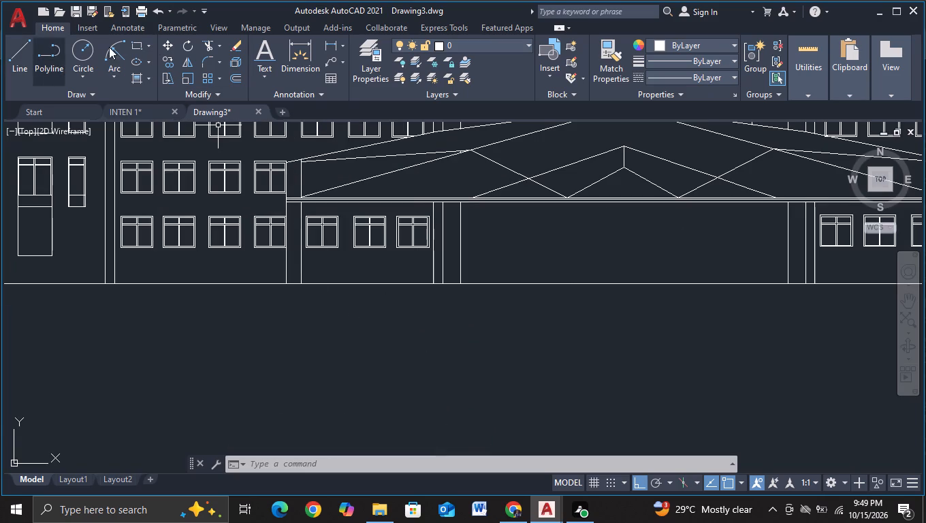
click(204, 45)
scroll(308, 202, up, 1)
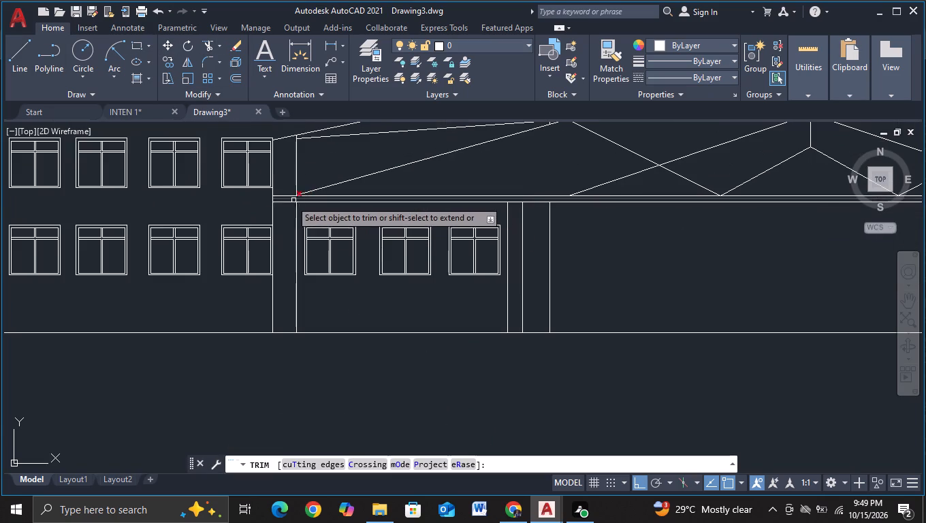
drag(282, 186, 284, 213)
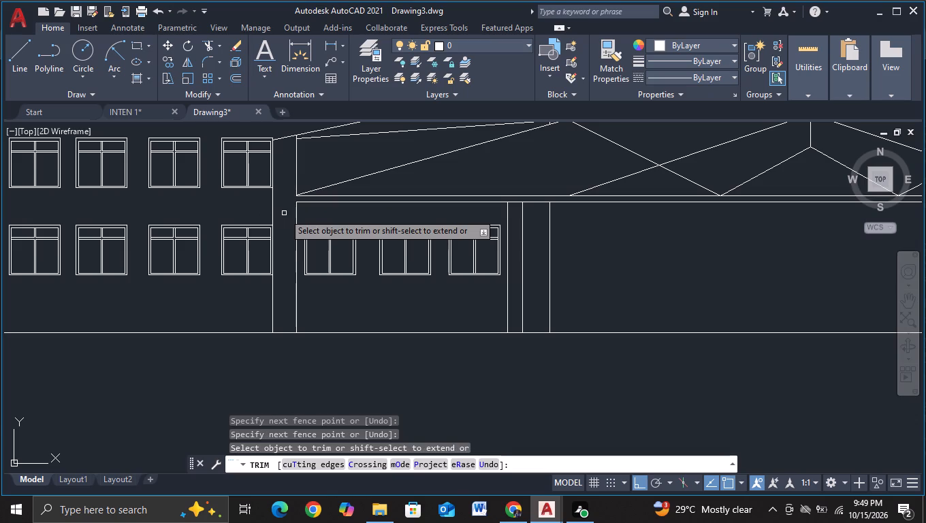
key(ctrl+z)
Draw a short vertical line across the canopy base bands at the inner line of the outer left column.
scroll(285, 208, up, 2)
click(27, 67)
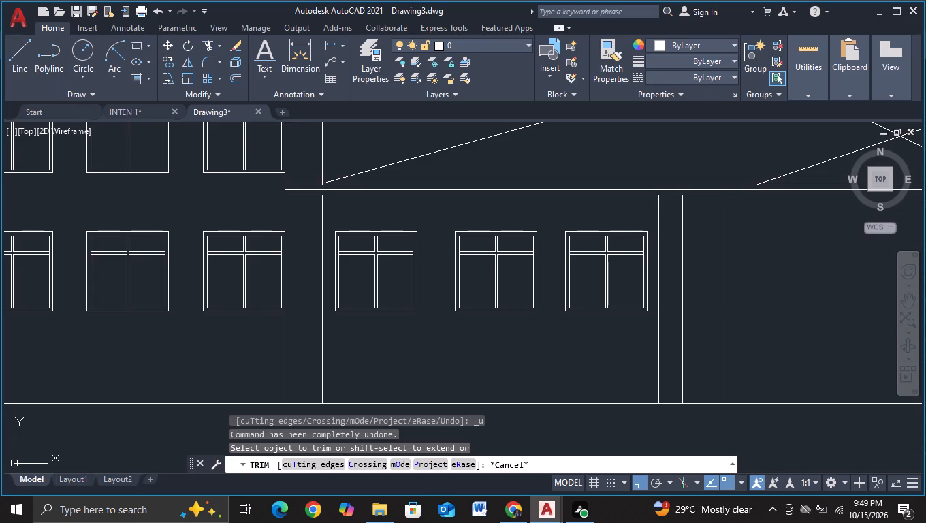
click(325, 187)
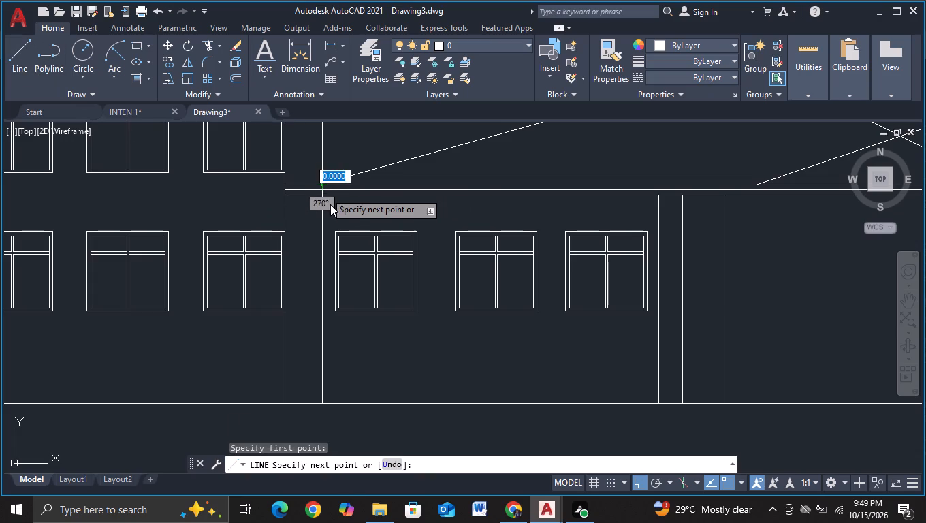
click(320, 195)
key(Escape)
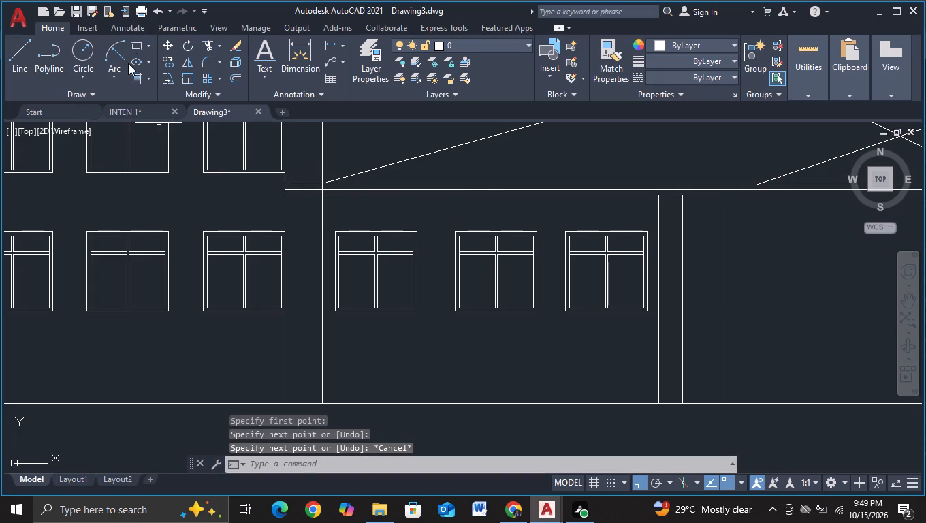
Trim the canopy base band lines that cross between the two vertical lines of the outer left column.
click(212, 45)
drag(293, 169, 300, 190)
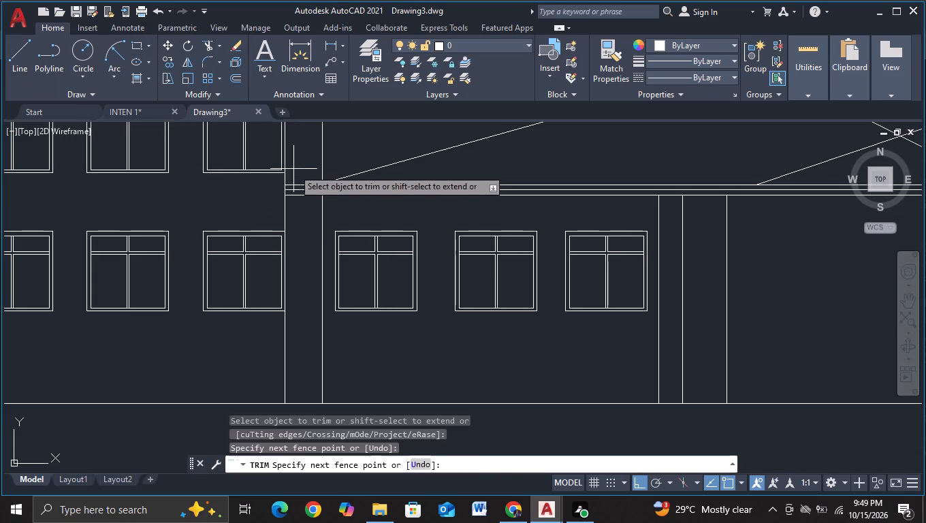
drag(300, 190, 308, 221)
Draw a short vertical line across the canopy base bands at the inner line of the outer right column.
scroll(307, 214, down, 3)
middle_drag(490, 297, 329, 307)
scroll(507, 289, up, 2)
middle_drag(528, 265, 498, 358)
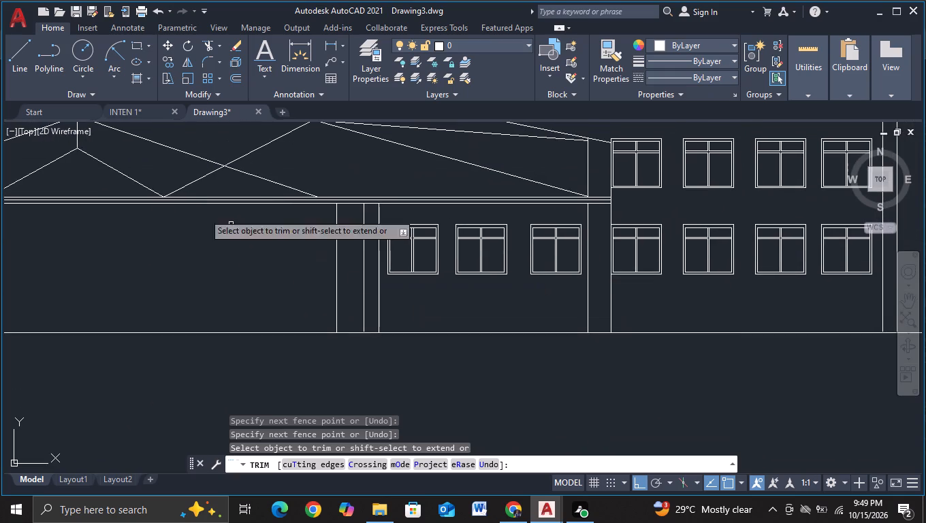
click(18, 63)
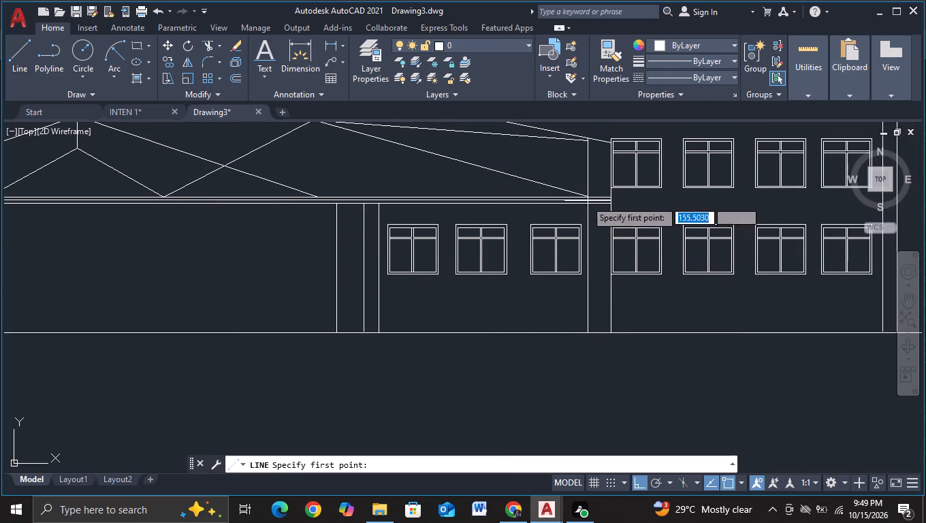
click(586, 200)
click(588, 206)
scroll(586, 194, up, 2)
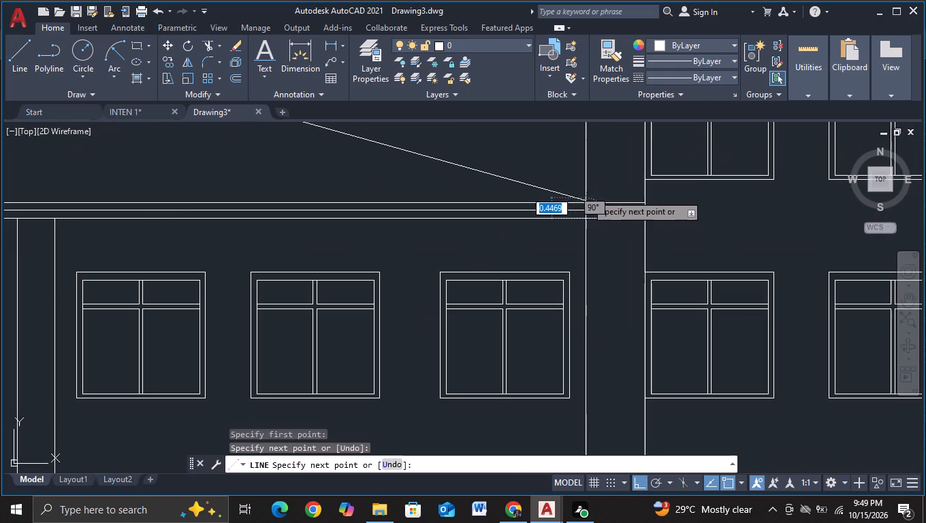
key(Escape)
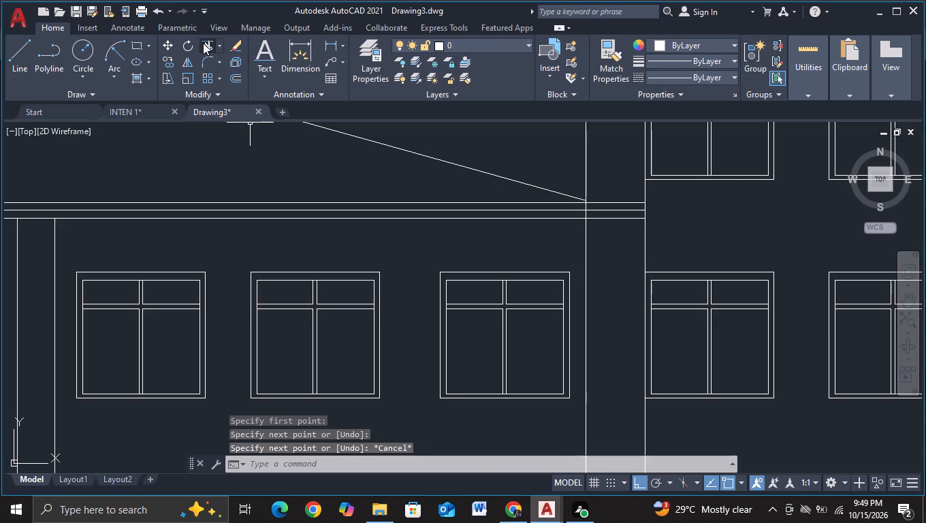
Trim the canopy base band lines that cross between the two vertical lines of the outer right column.
click(203, 43)
drag(599, 181, 615, 235)
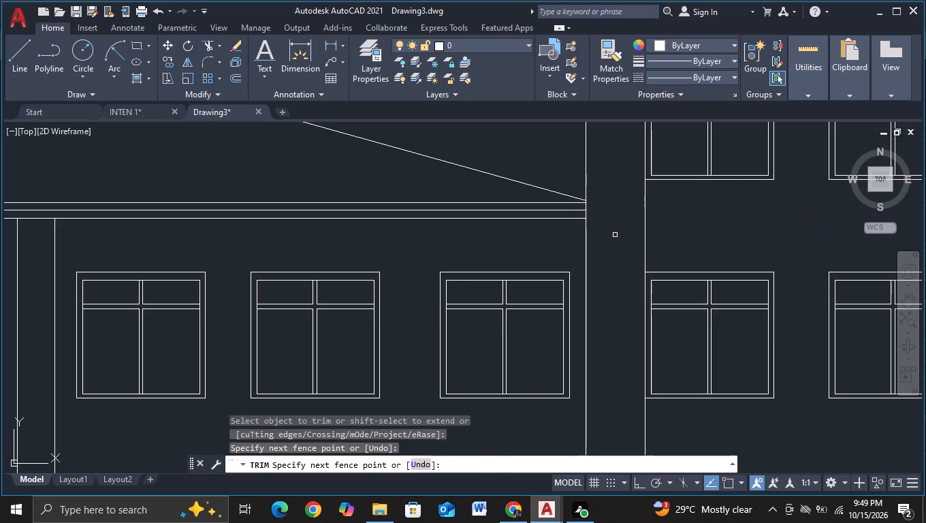
scroll(615, 235, down, 2)
scroll(533, 374, down, 1)
middle_drag(536, 375, 791, 338)
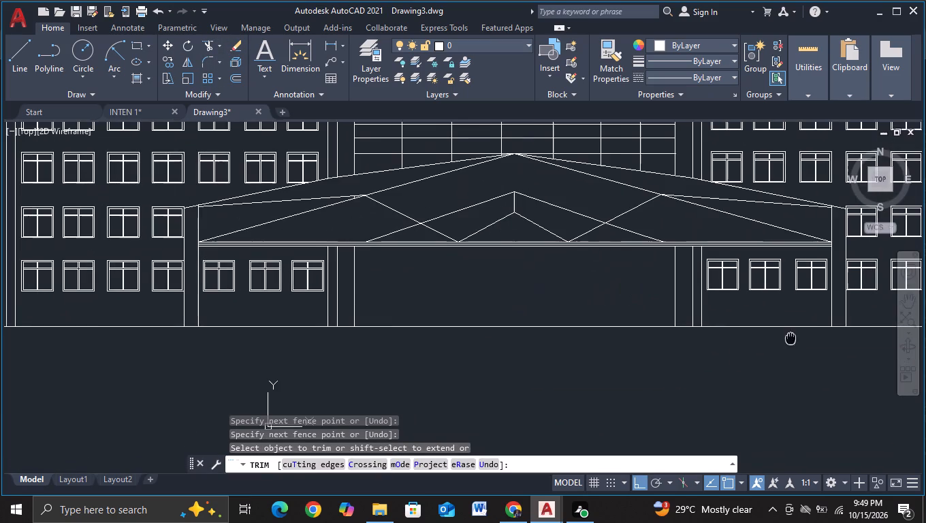
key(Escape)
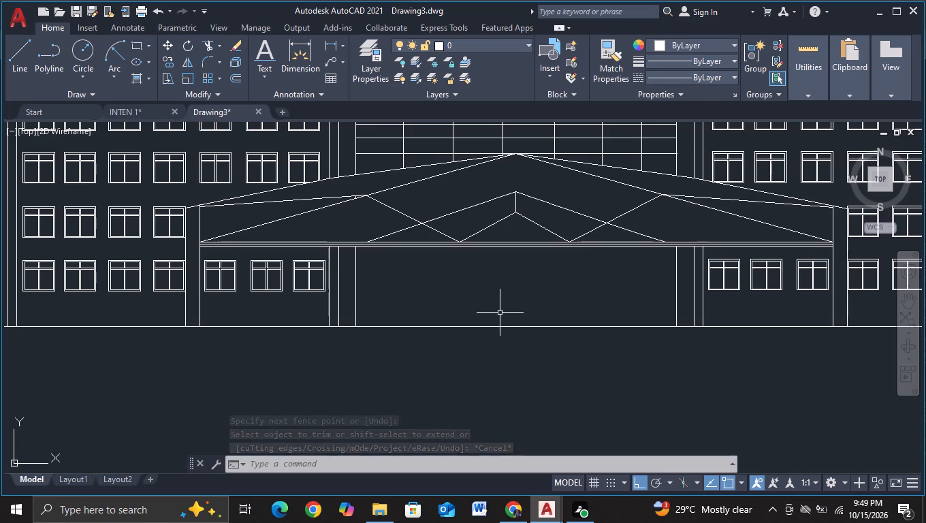
Draw a three-sided doorway frame centred under the canopy, with both legs running down past the ground line.
scroll(499, 305, down, 2)
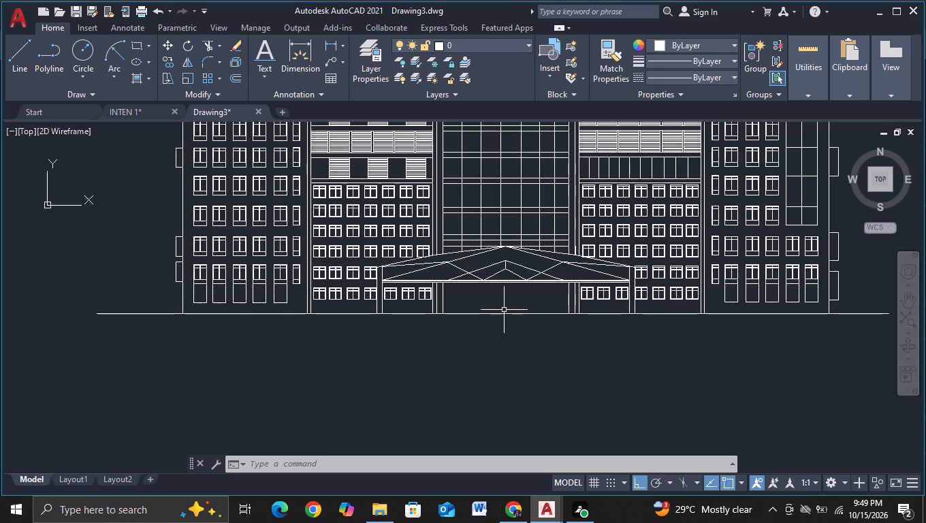
scroll(503, 310, down, 2)
scroll(503, 310, up, 2)
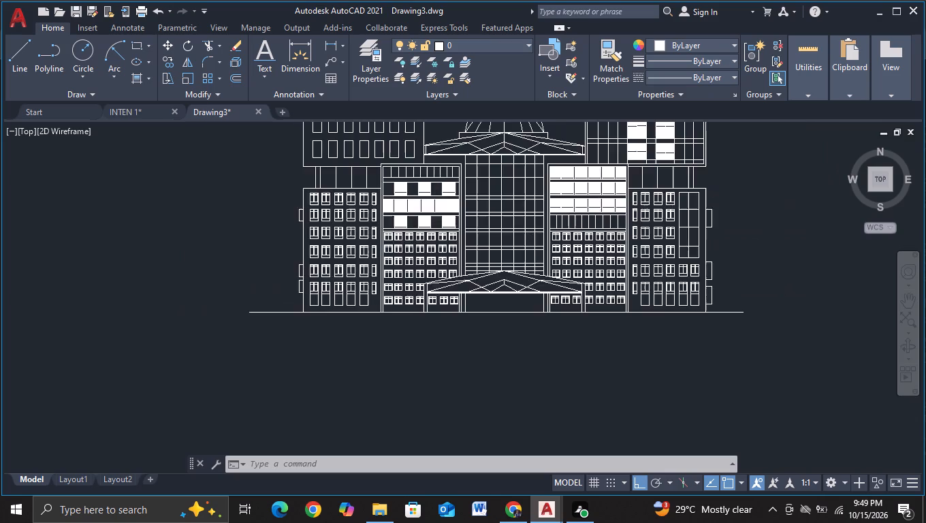
scroll(503, 310, up, 2)
click(18, 59)
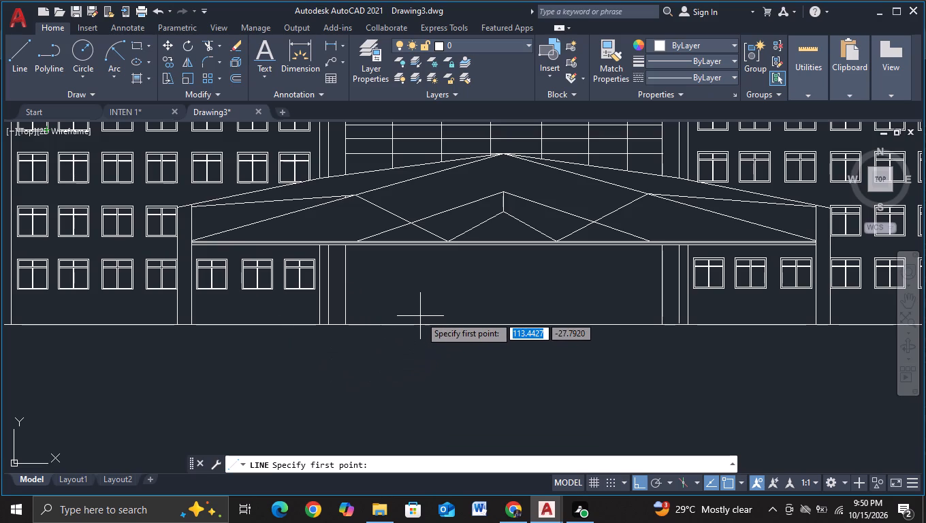
scroll(419, 316, down, 1)
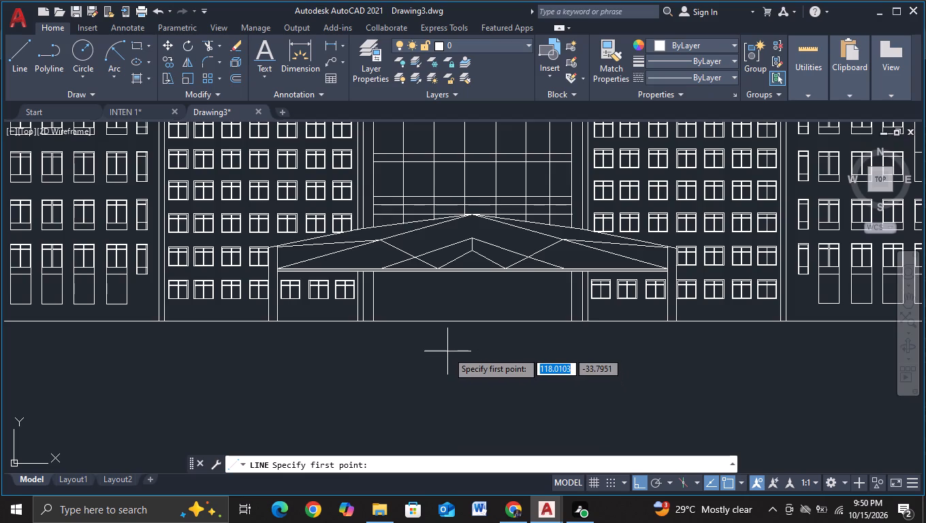
scroll(441, 325, up, 1)
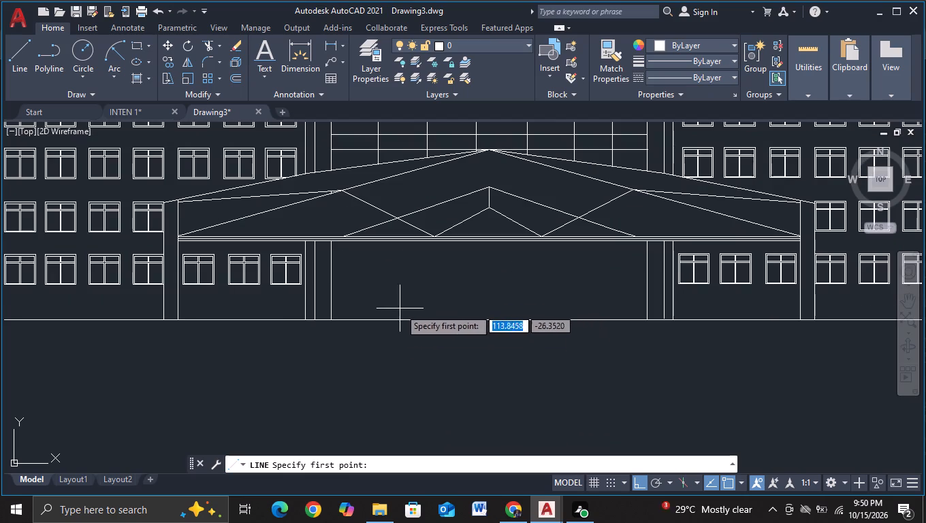
click(392, 334)
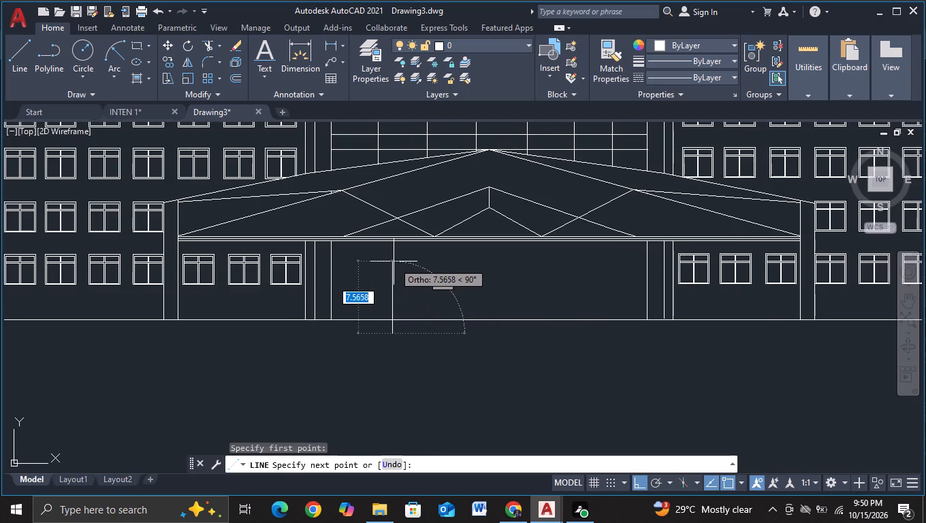
click(394, 255)
click(584, 274)
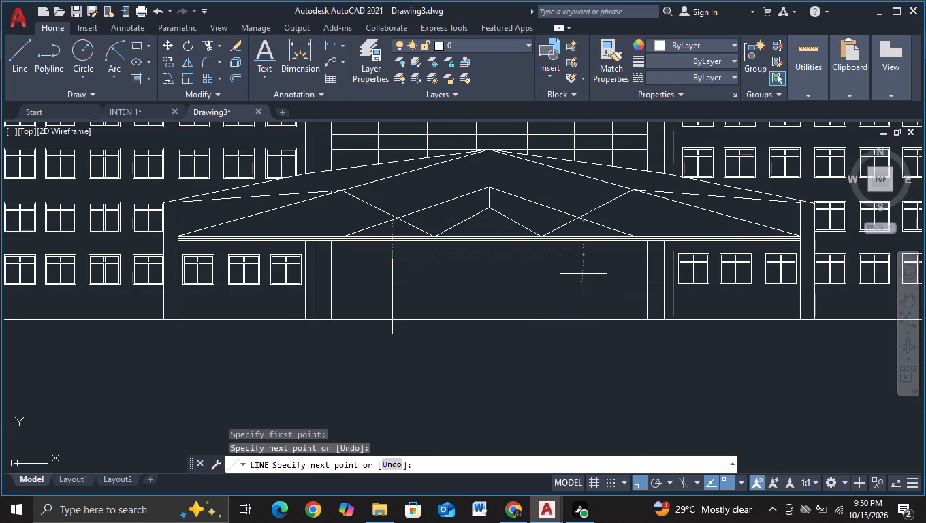
click(597, 344)
key(Escape)
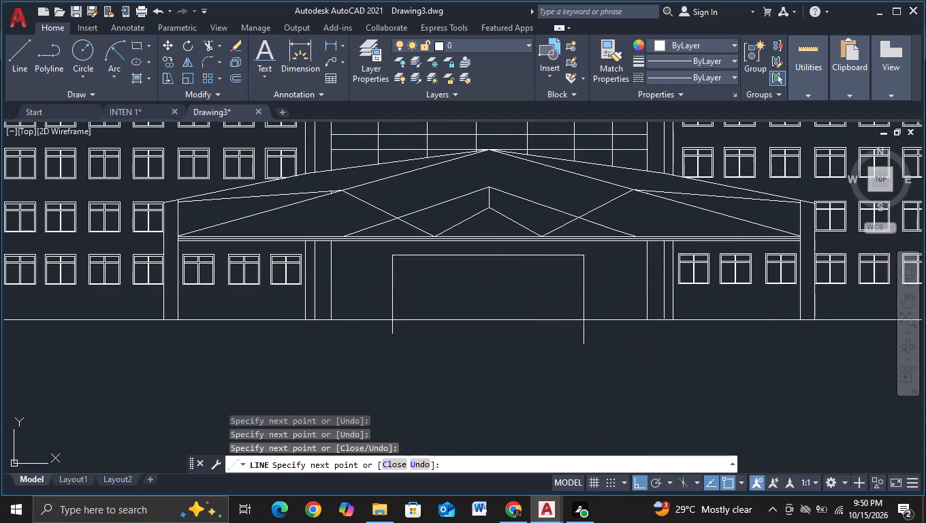
Trim both legs of the doorway frame where they run below the ground line.
click(210, 41)
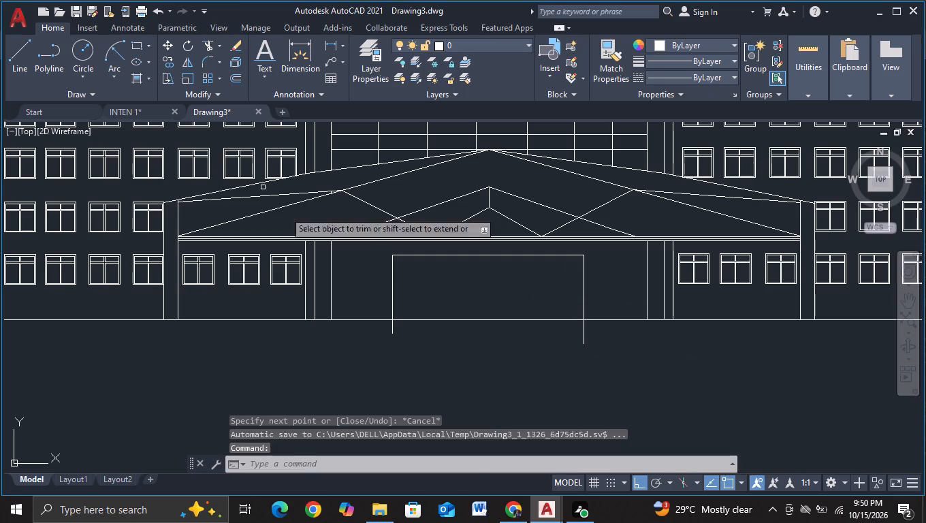
click(393, 334)
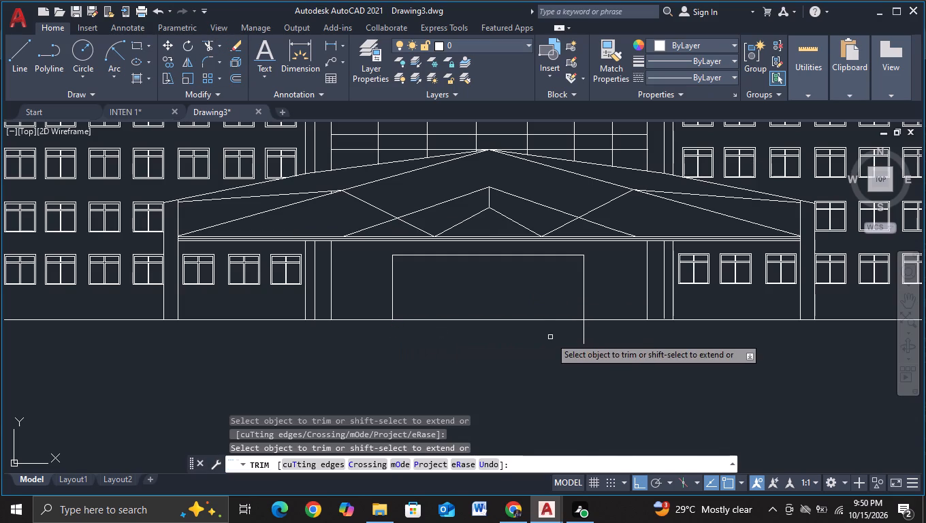
click(584, 334)
key(Escape)
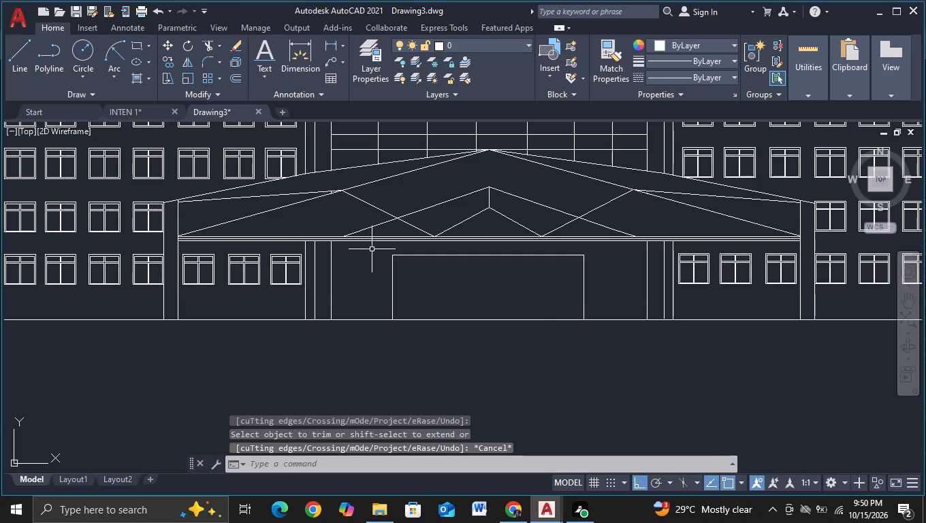
Move the three doorway frame lines horizontally about 0.2 units to the right, with object snap off.
scroll(420, 380, down, 2)
middle_drag(492, 402, 524, 373)
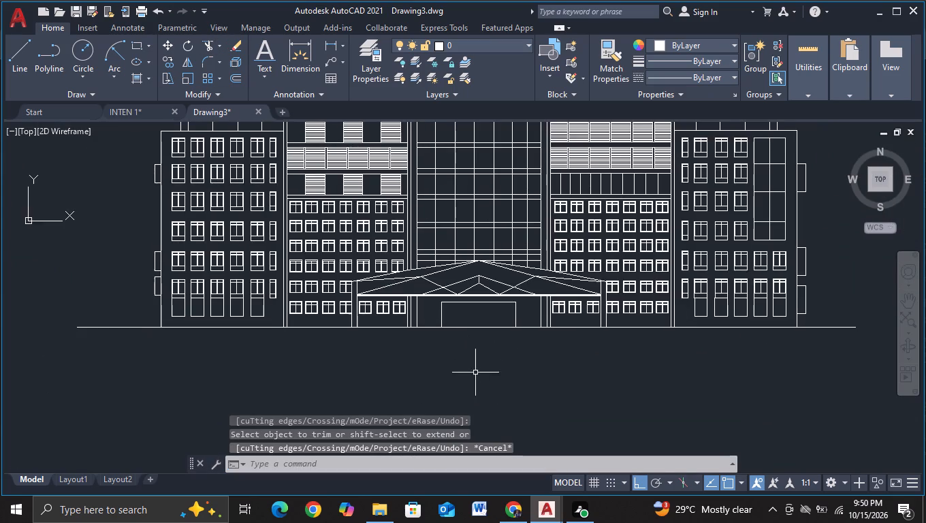
scroll(473, 369, up, 1)
click(405, 263)
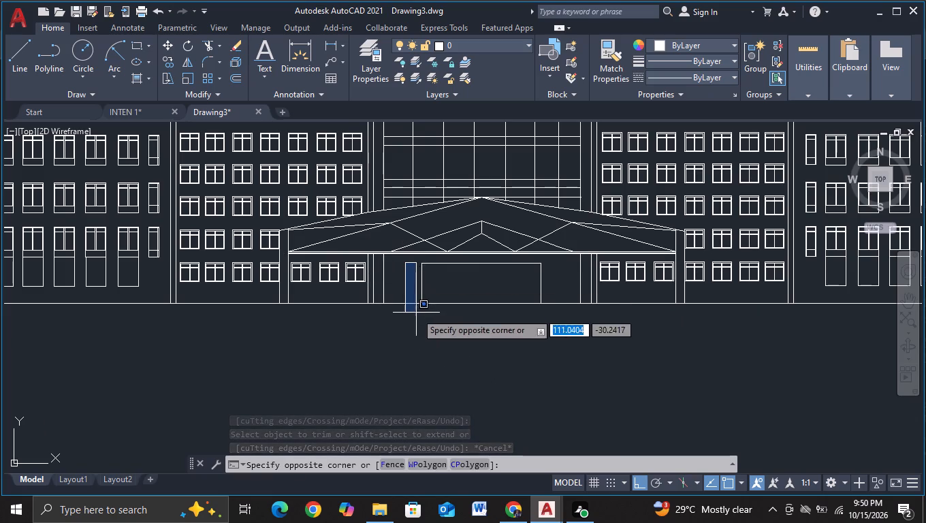
click(547, 323)
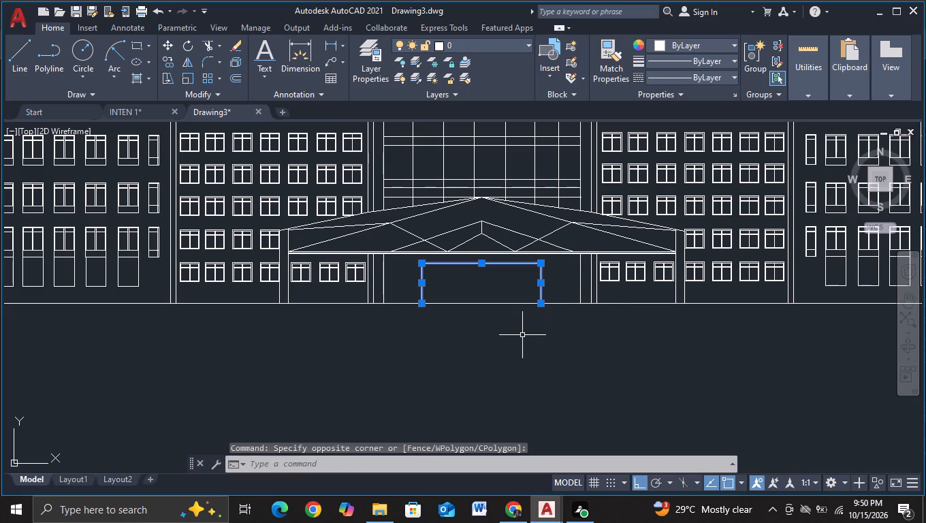
key(m)
click(557, 367)
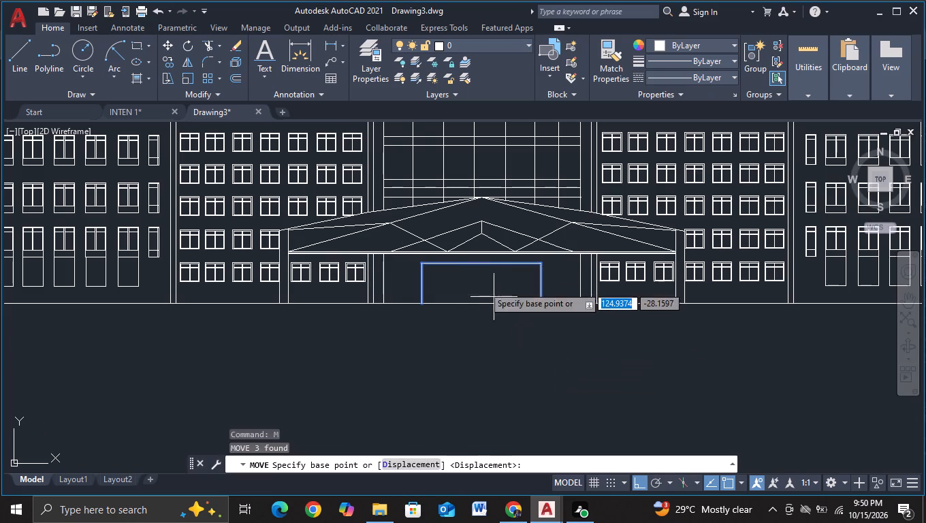
click(467, 276)
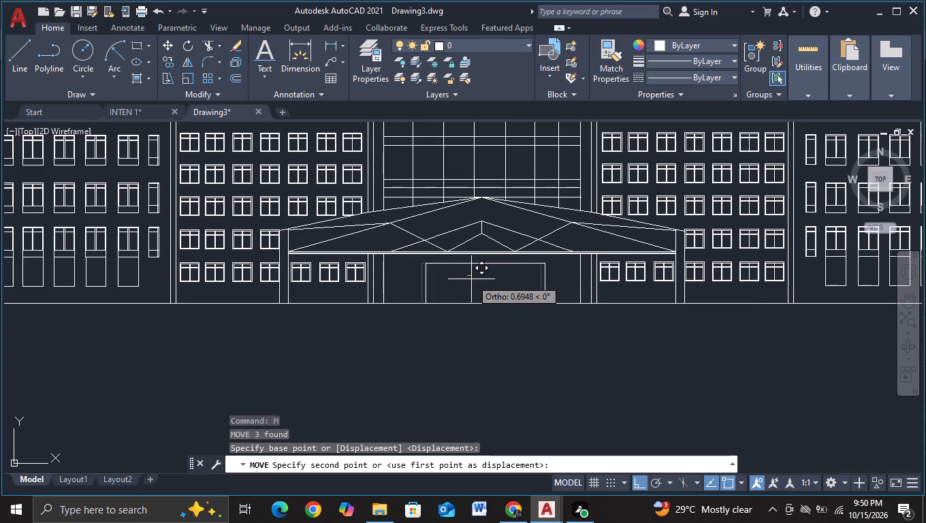
key(F3)
scroll(456, 281, up, 1)
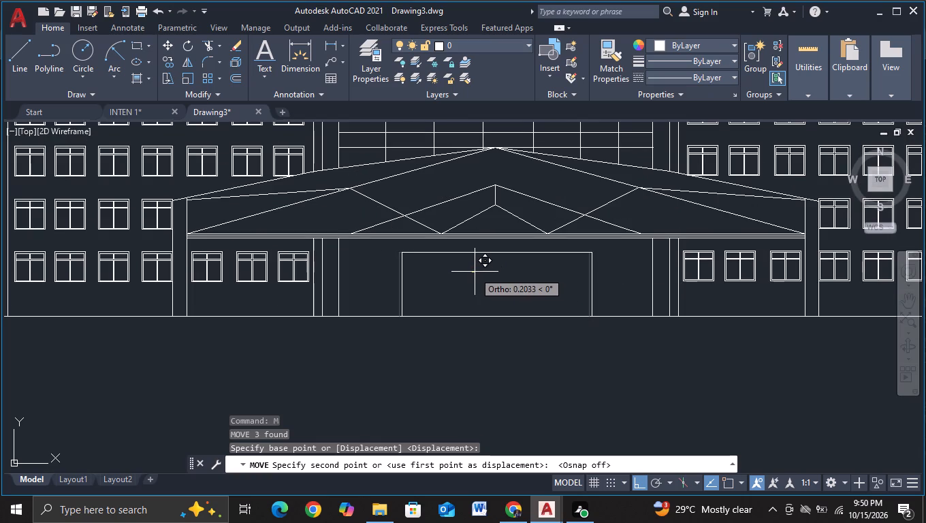
click(474, 272)
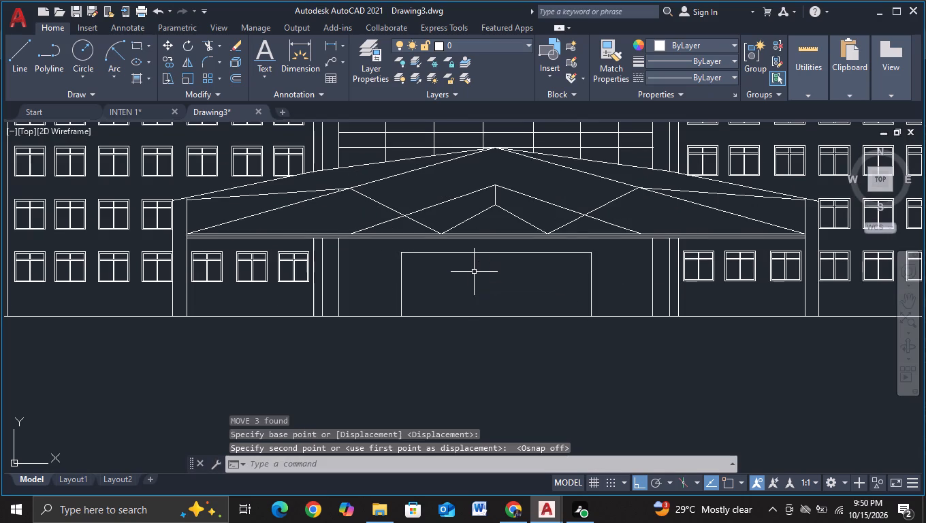
Draw a vertical line near the middle of the doorway, from above its head to below the ground line.
scroll(466, 309, down, 1)
scroll(491, 357, up, 1)
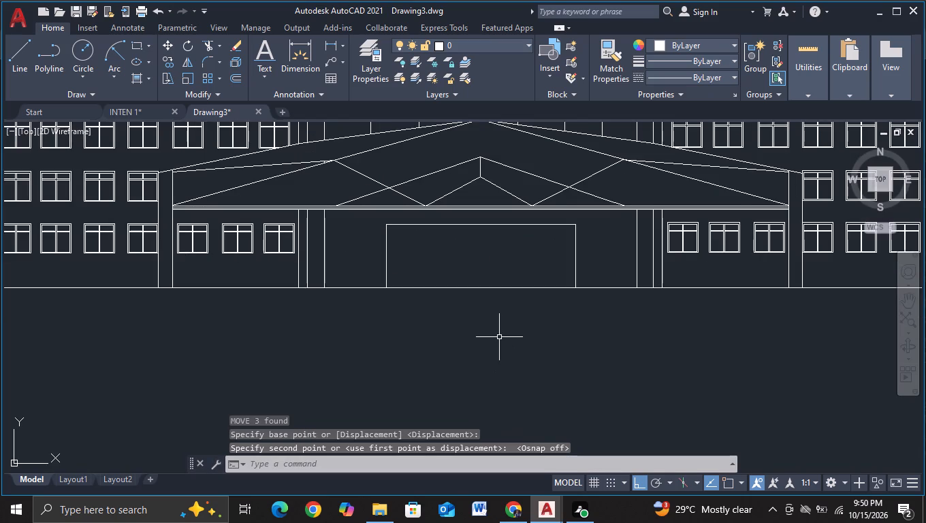
middle_drag(499, 337, 522, 373)
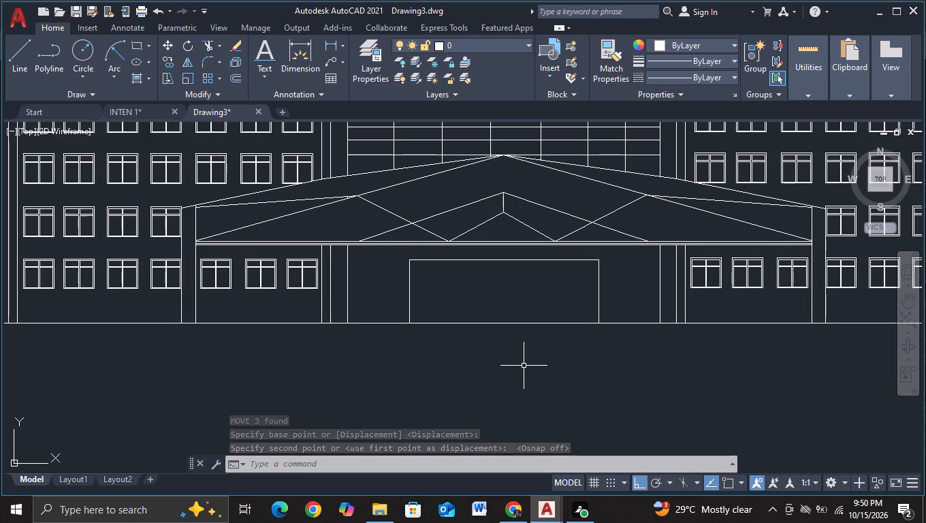
click(20, 67)
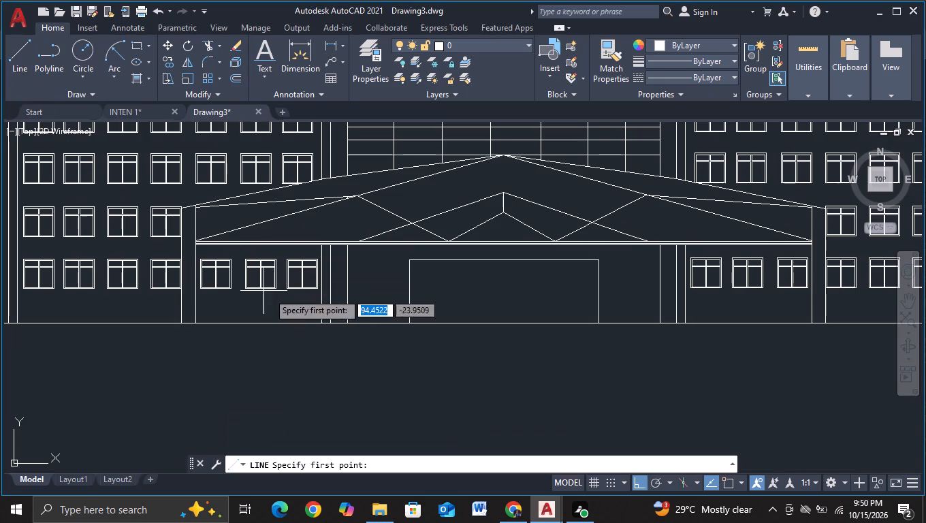
scroll(487, 316, up, 2)
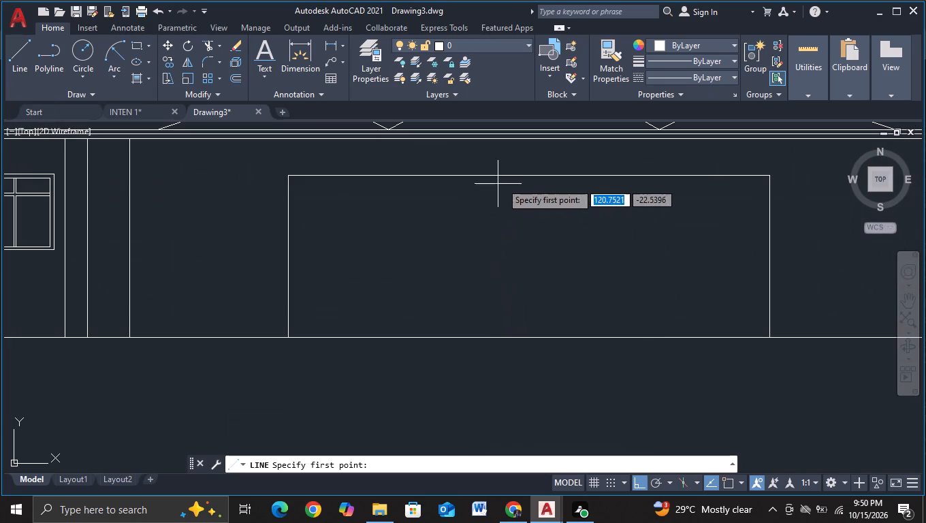
click(514, 155)
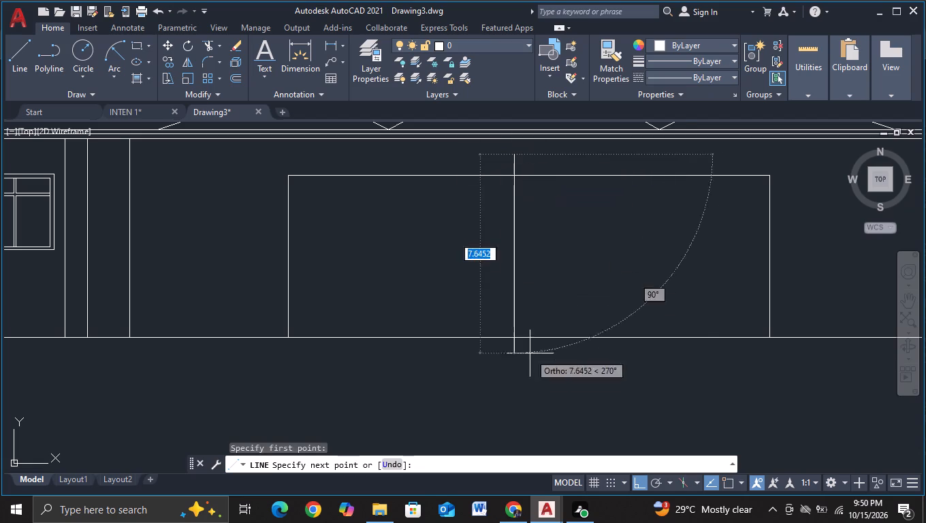
click(530, 415)
key(Escape)
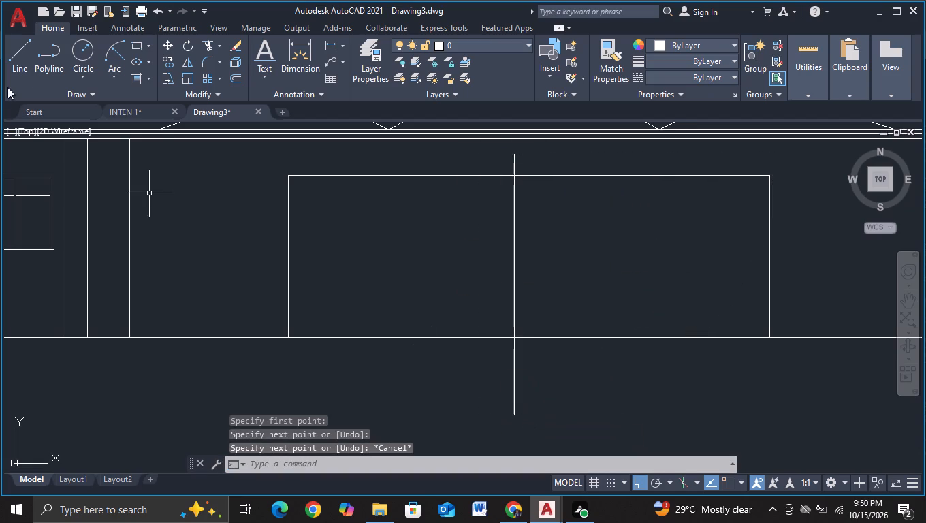
Trim the ends of the doorway's middle line above the door head and below the ground line.
click(207, 42)
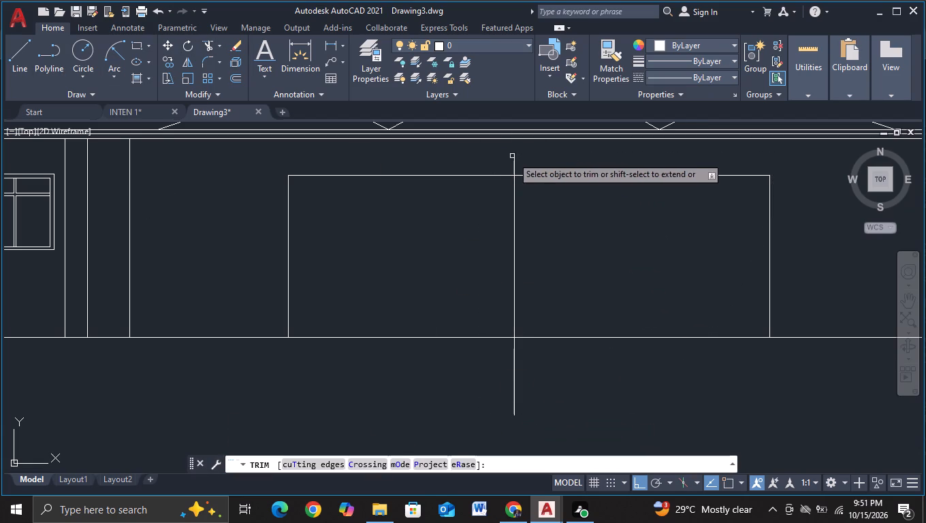
click(514, 159)
drag(480, 371, 559, 381)
scroll(559, 381, down, 2)
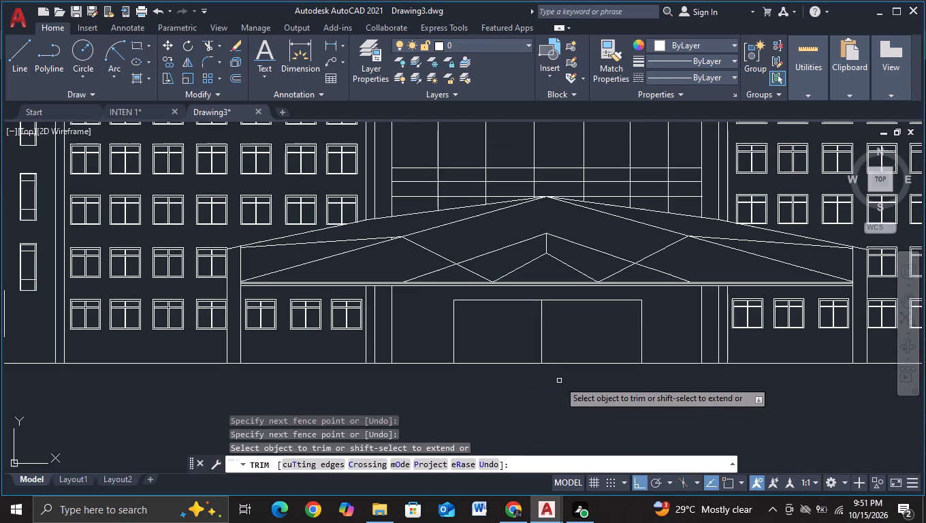
key(Escape)
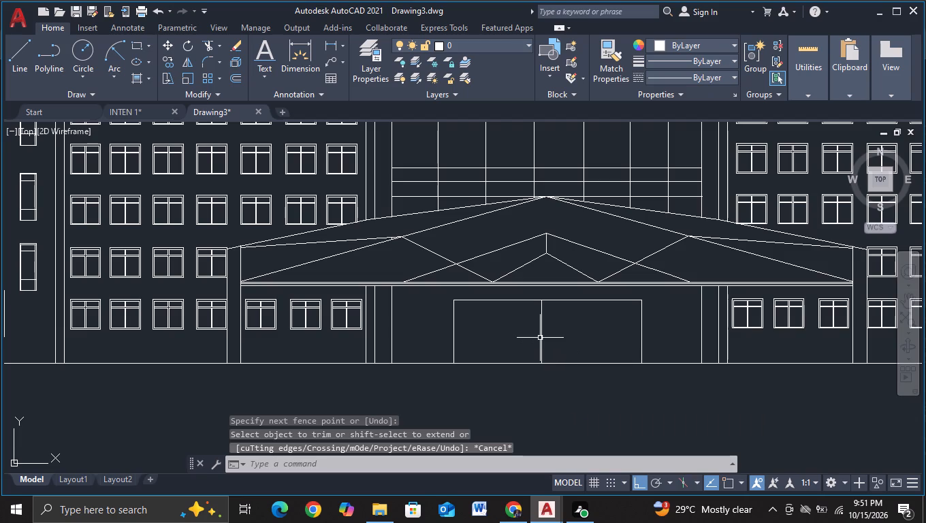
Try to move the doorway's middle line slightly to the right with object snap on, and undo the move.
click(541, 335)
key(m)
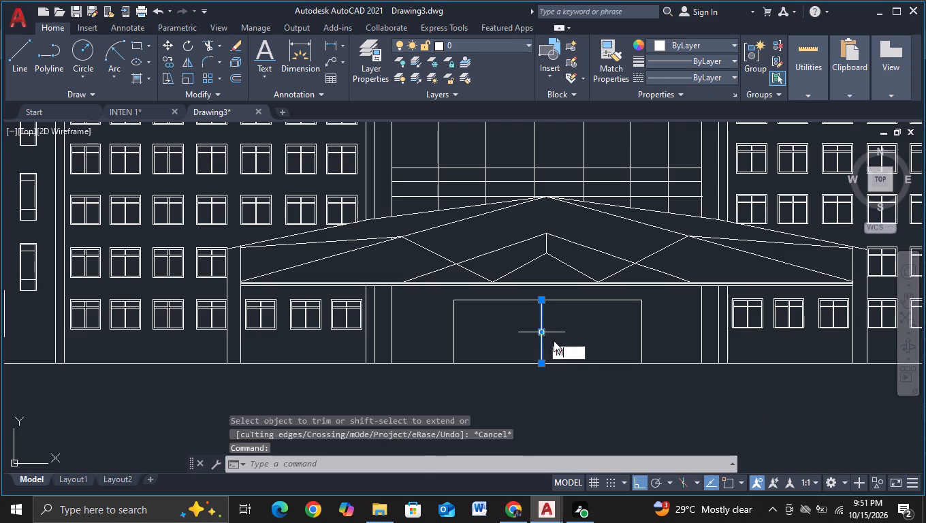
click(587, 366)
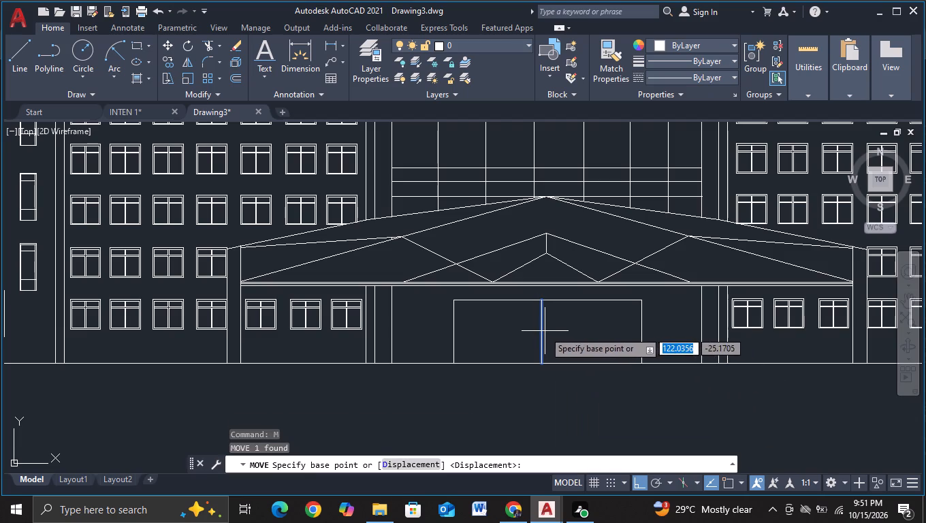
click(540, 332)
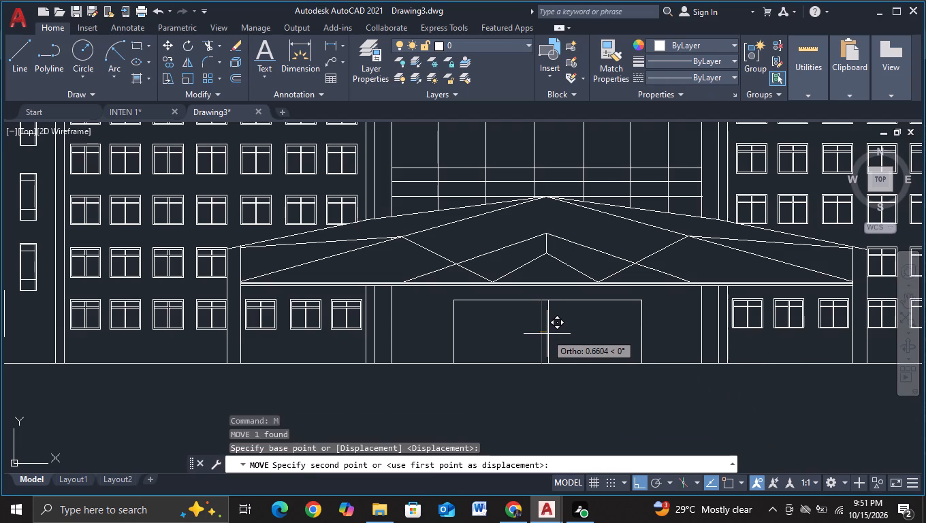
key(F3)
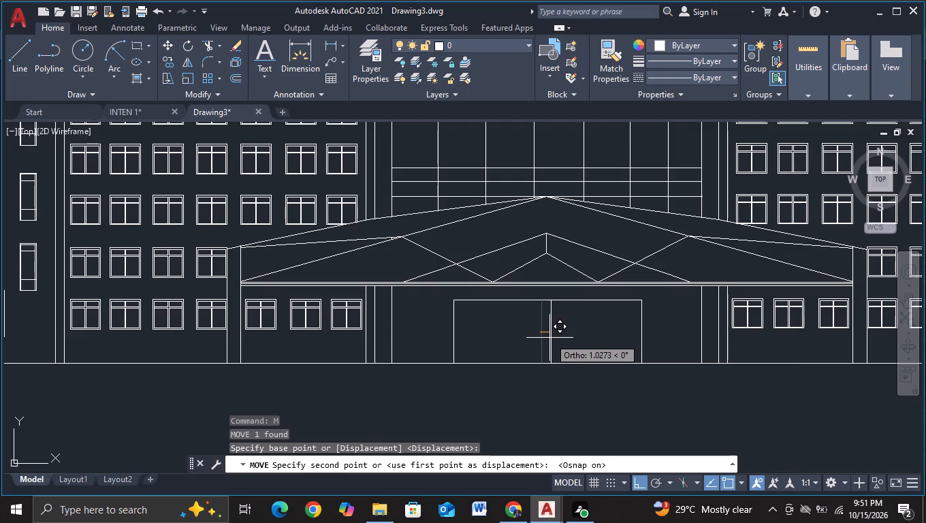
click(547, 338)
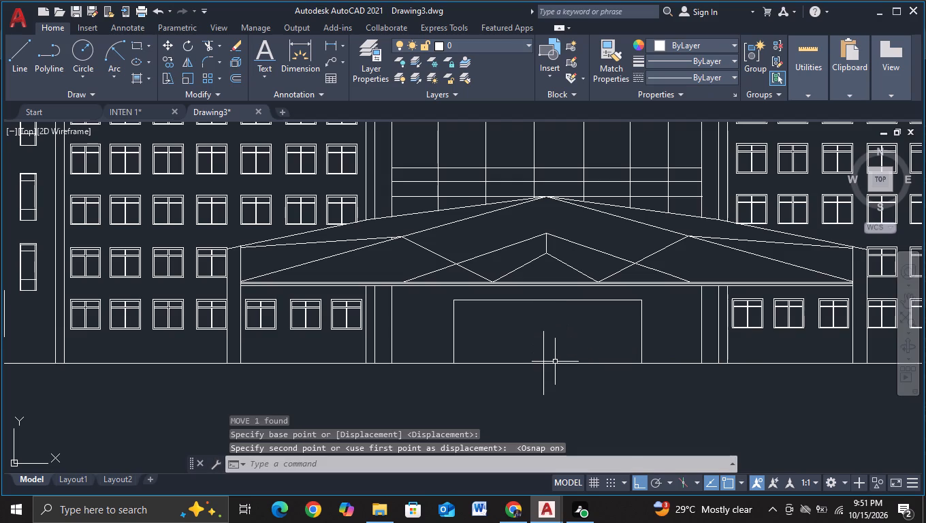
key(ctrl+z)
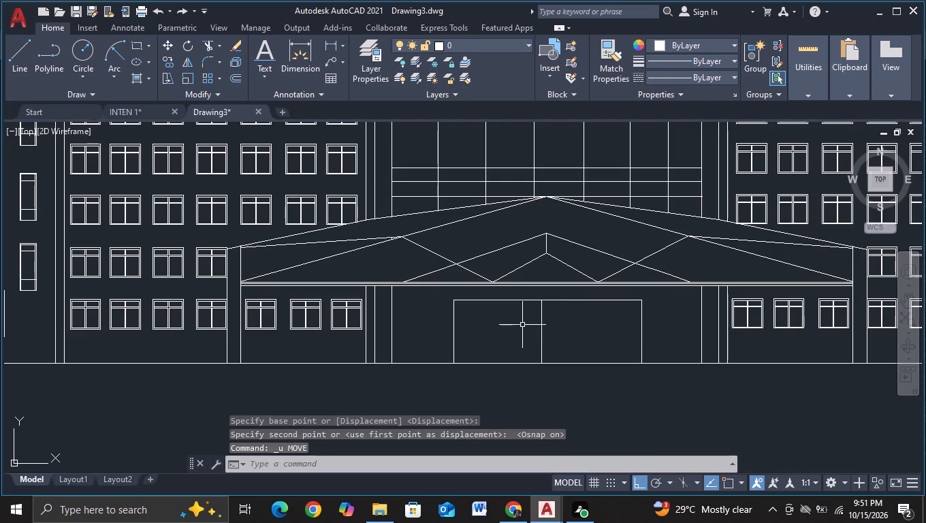
Move the doorway's middle line horizontally to the right so it lines up with the canopy's central peak.
click(543, 322)
key(m)
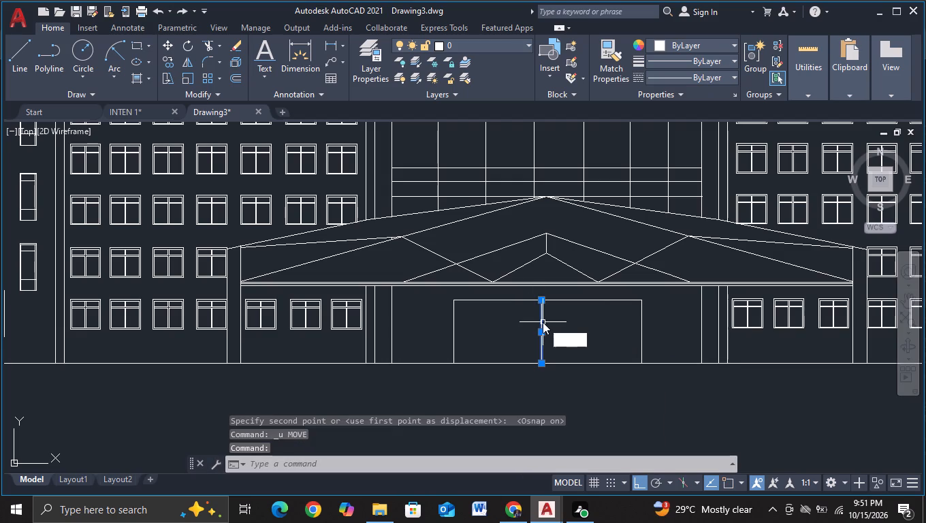
click(566, 354)
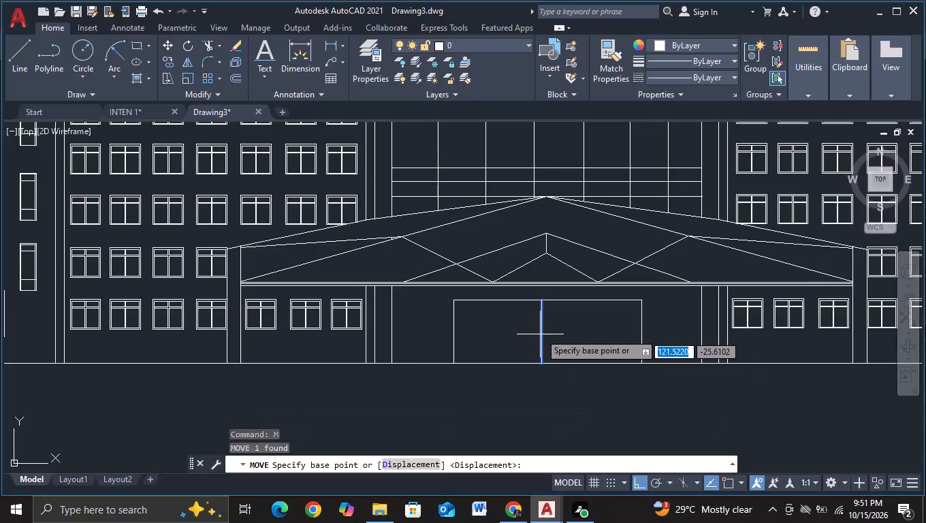
click(540, 330)
key(F3)
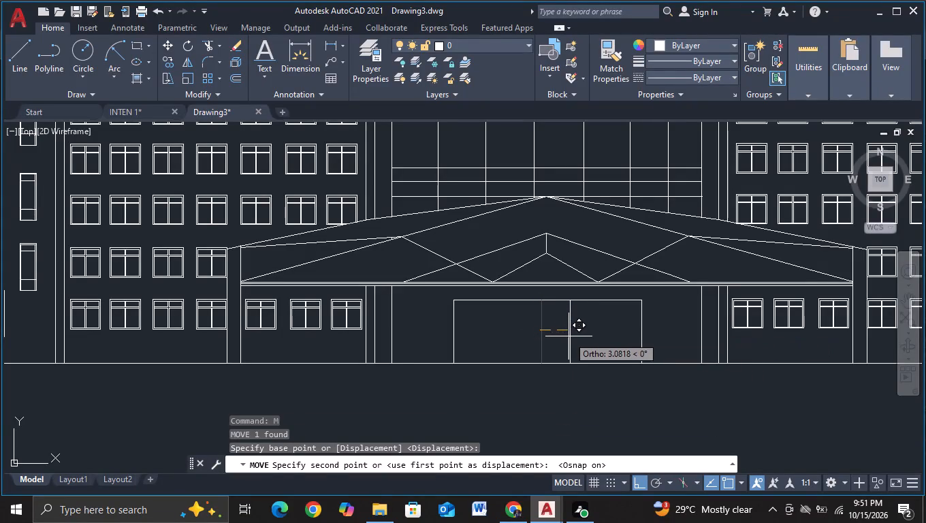
scroll(535, 336, up, 2)
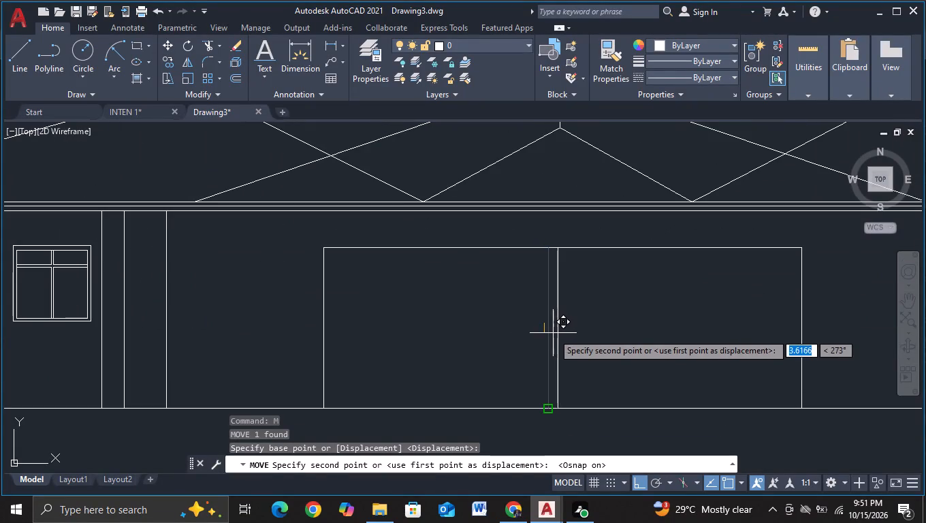
click(558, 332)
scroll(558, 332, down, 2)
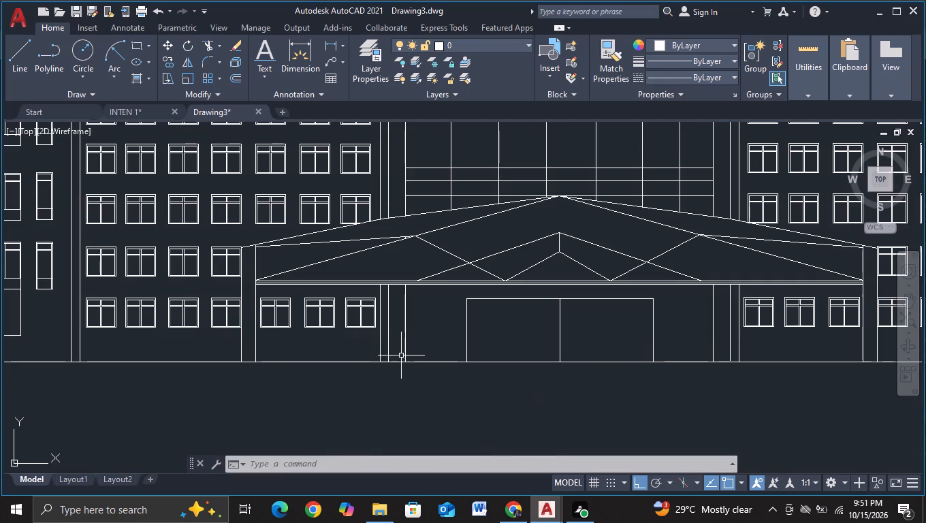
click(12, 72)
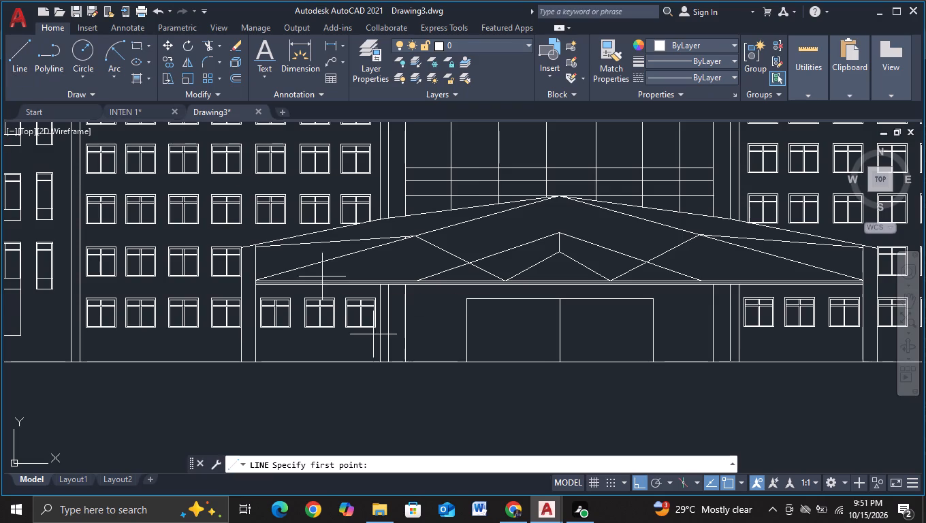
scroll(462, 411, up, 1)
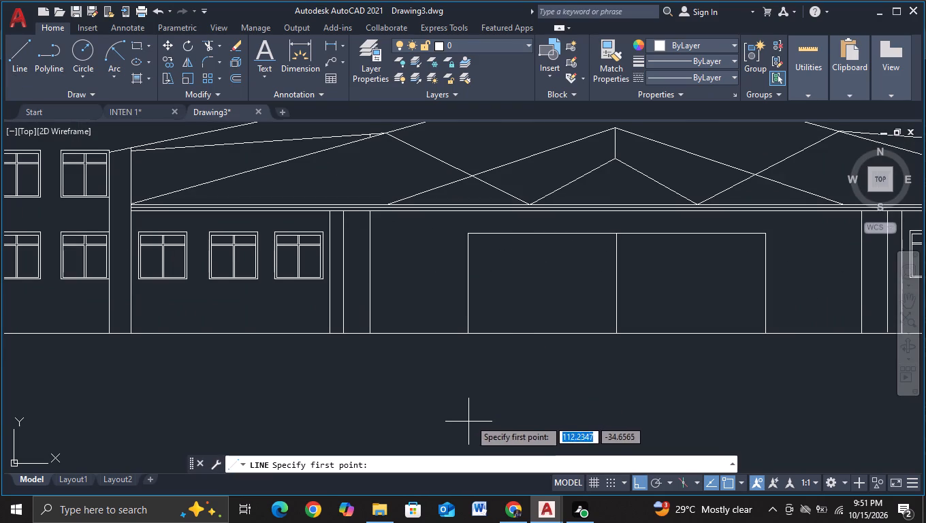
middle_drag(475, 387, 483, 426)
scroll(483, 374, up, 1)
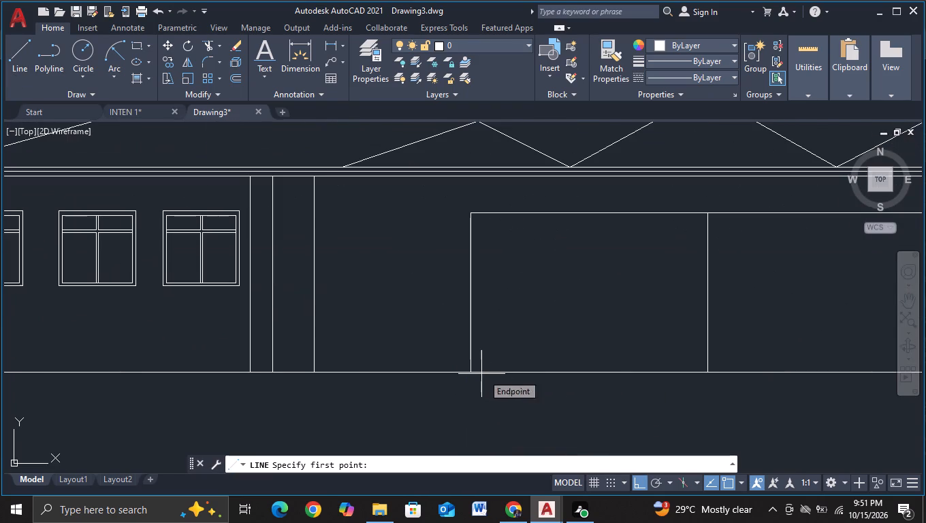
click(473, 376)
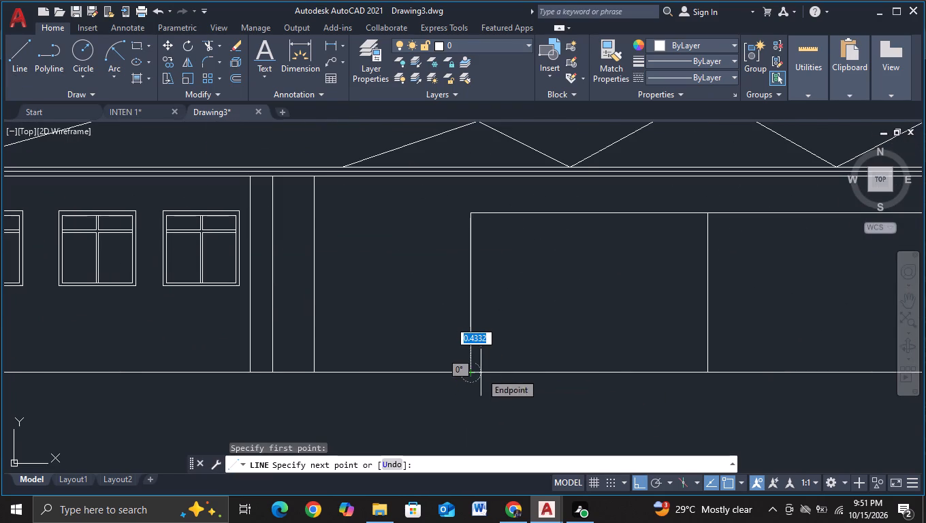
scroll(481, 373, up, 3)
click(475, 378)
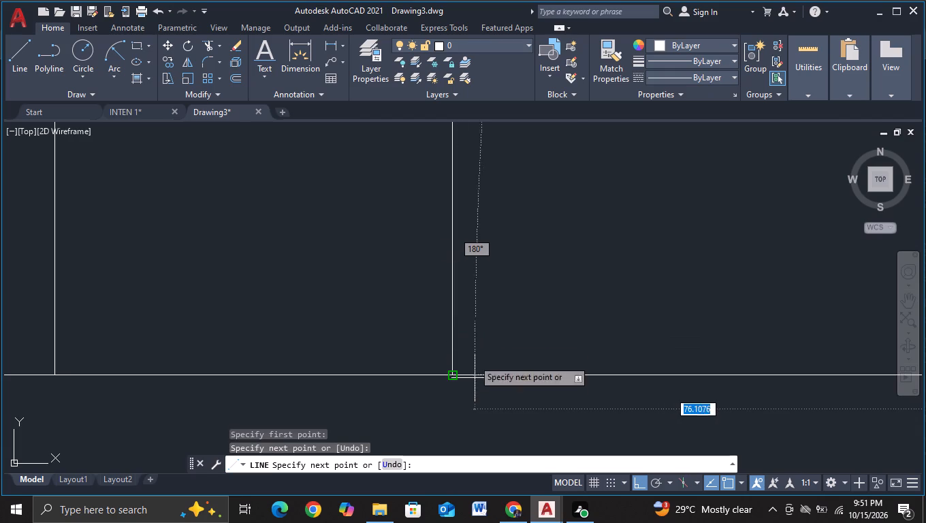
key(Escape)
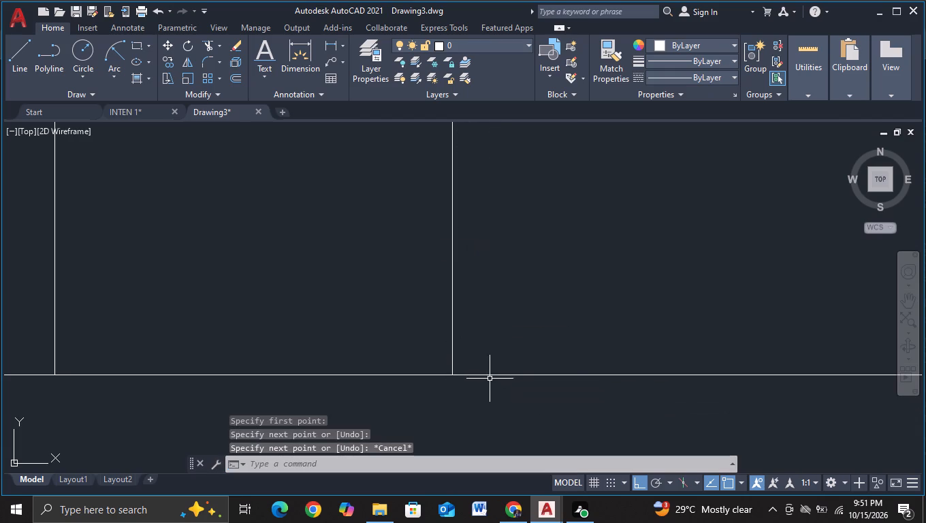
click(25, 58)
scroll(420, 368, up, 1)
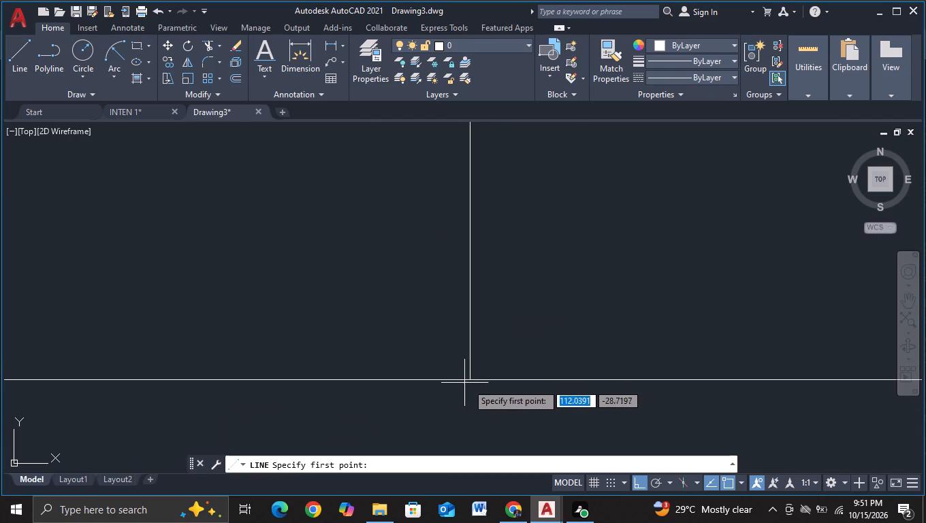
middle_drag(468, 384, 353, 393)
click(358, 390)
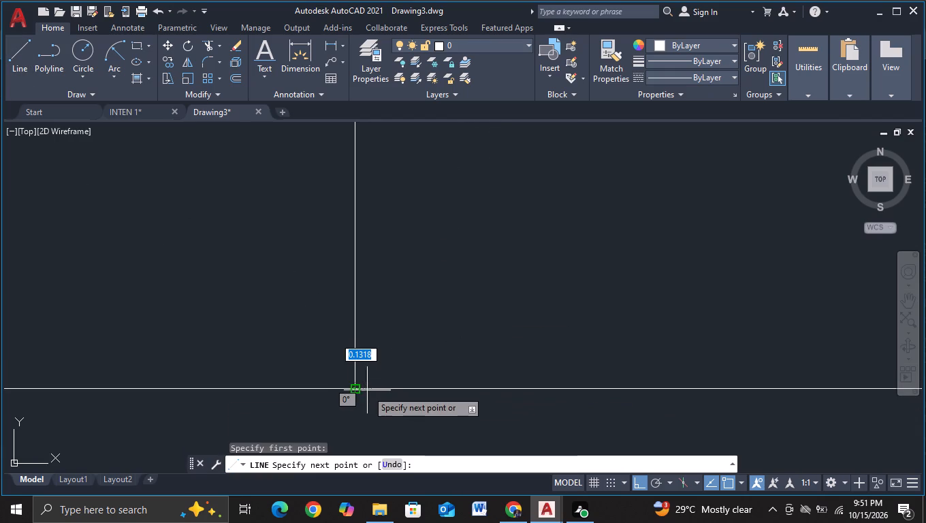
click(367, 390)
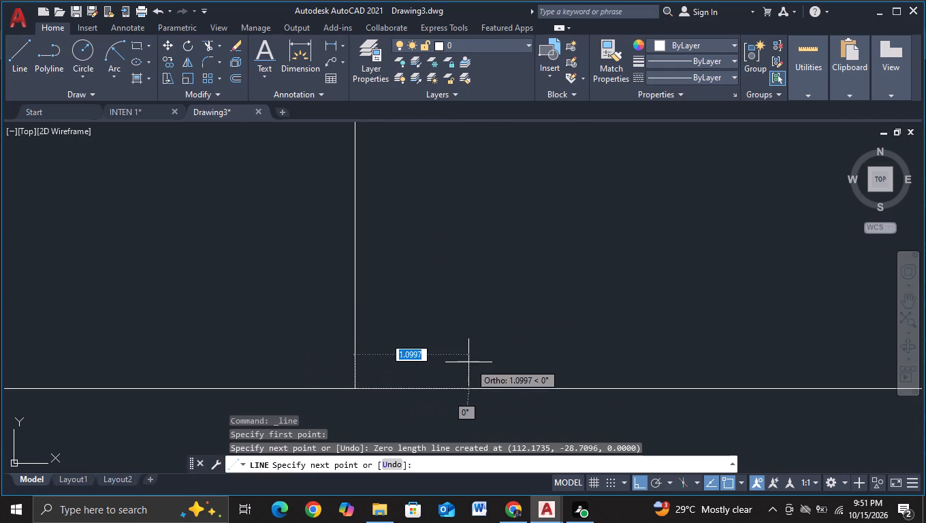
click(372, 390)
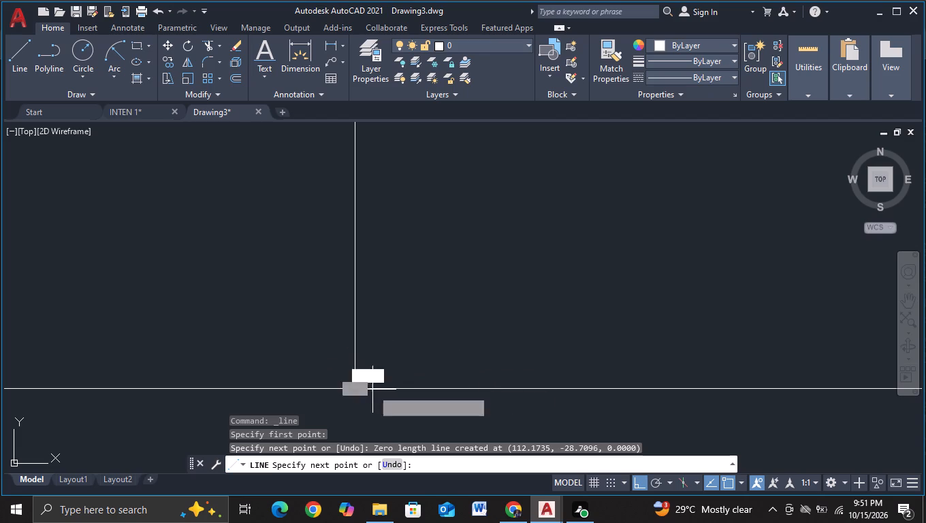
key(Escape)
Turn object snap off for placing line points close to the foot of the doorway's left leg.
click(16, 76)
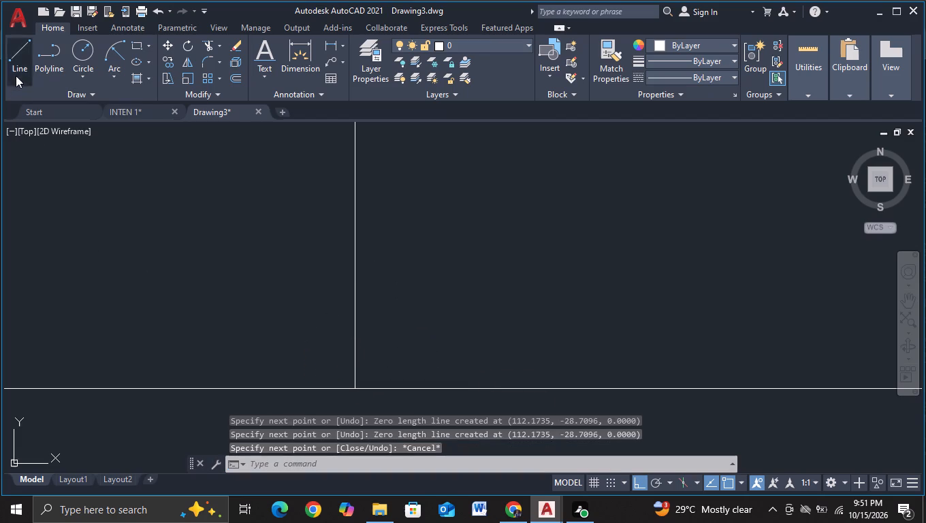
middle_drag(394, 408, 355, 409)
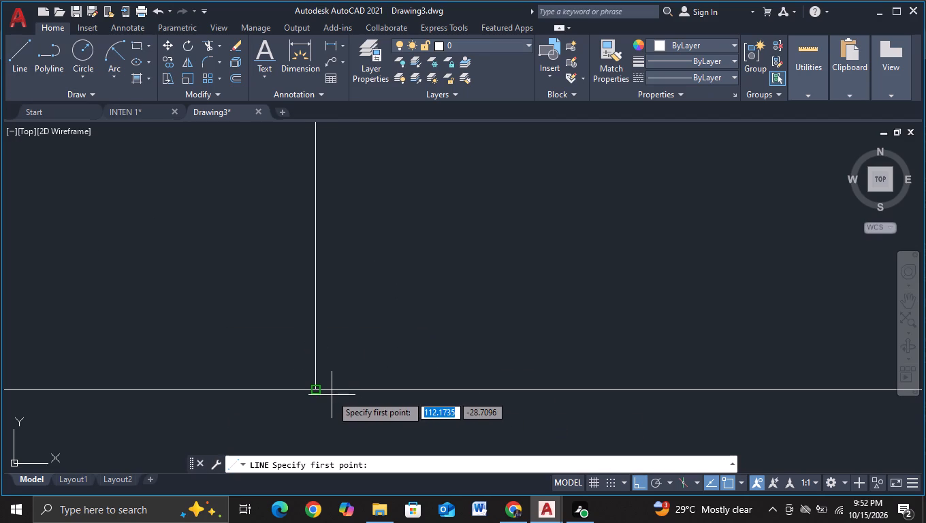
scroll(332, 396, up, 2)
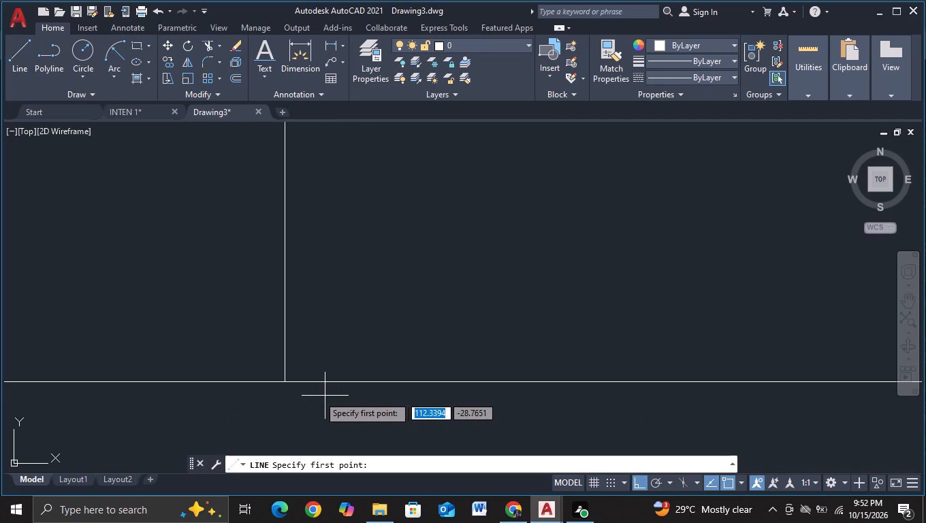
key(F3)
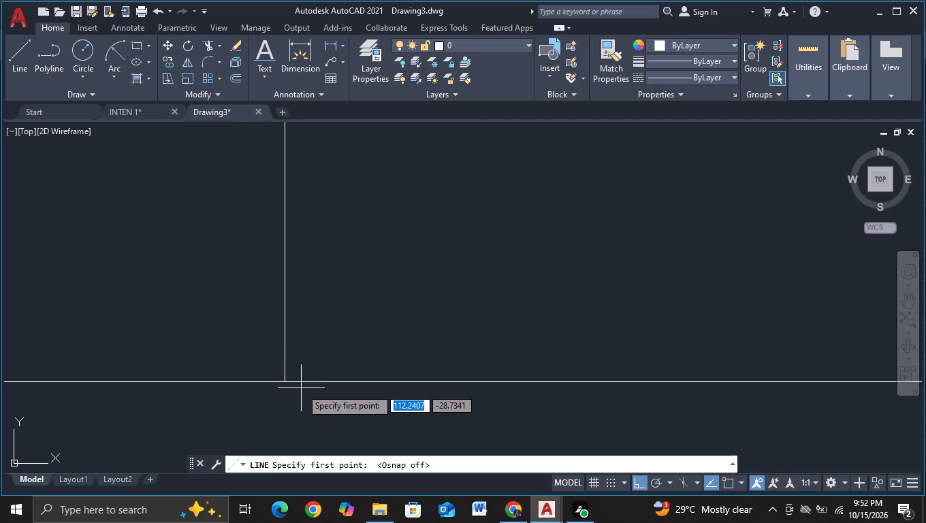
click(301, 388)
scroll(310, 303, down, 3)
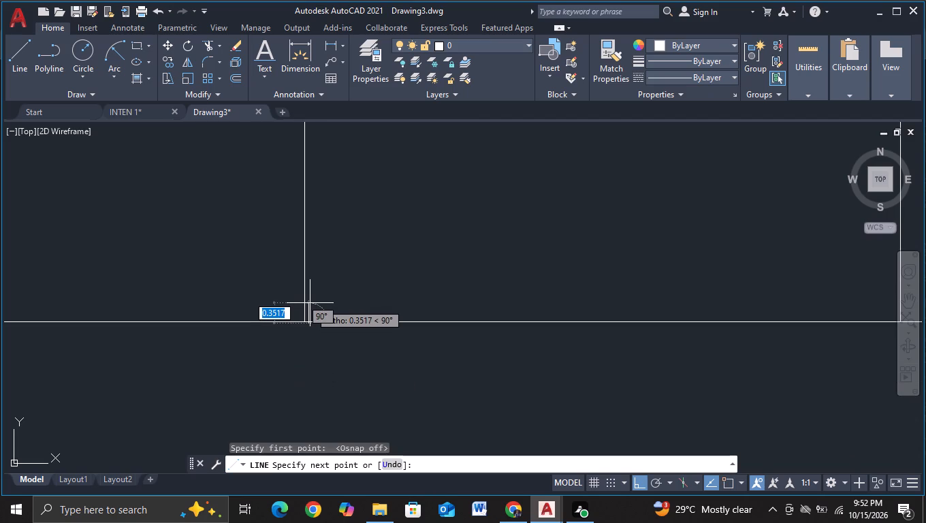
key(Escape)
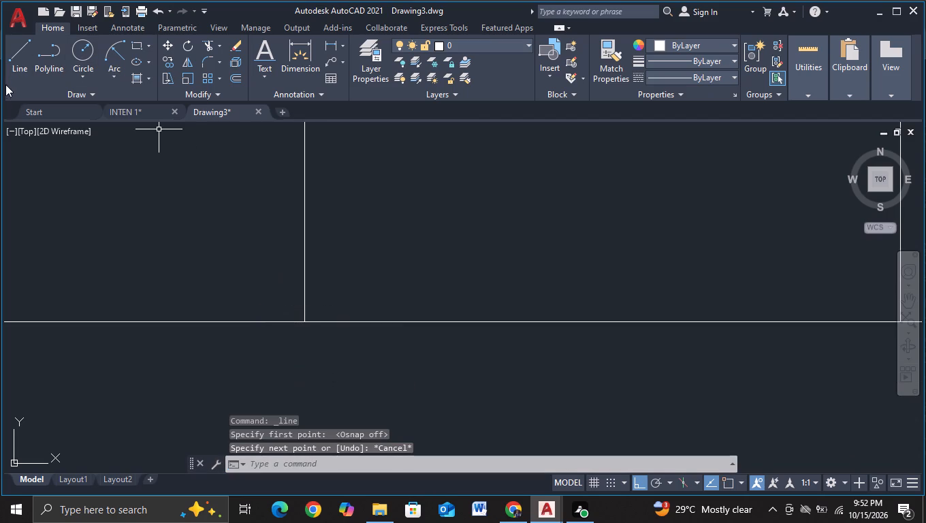
Draw the left door panel's inner outline just inside the frame, about 9.7 units wide, with both legs running below the ground line.
click(8, 73)
scroll(216, 188, down, 1)
middle_drag(351, 254, 461, 319)
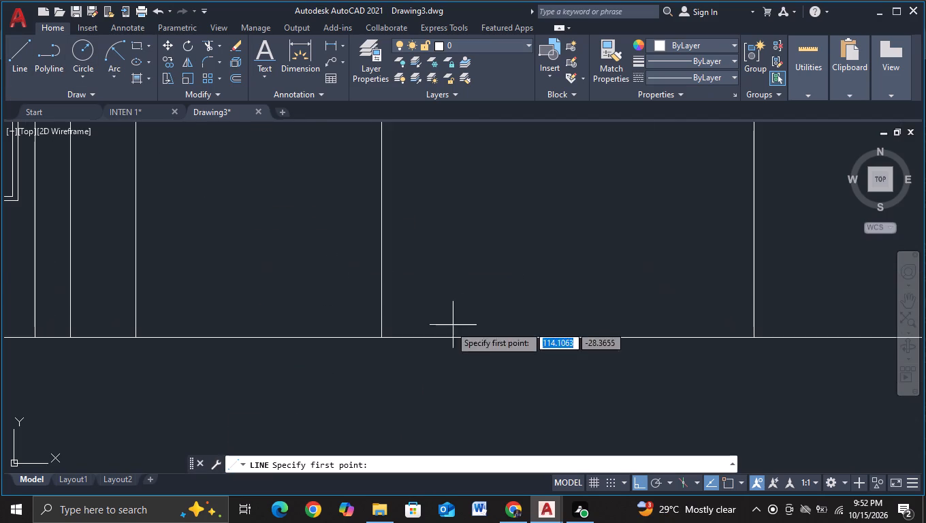
drag(389, 345, 387, 338)
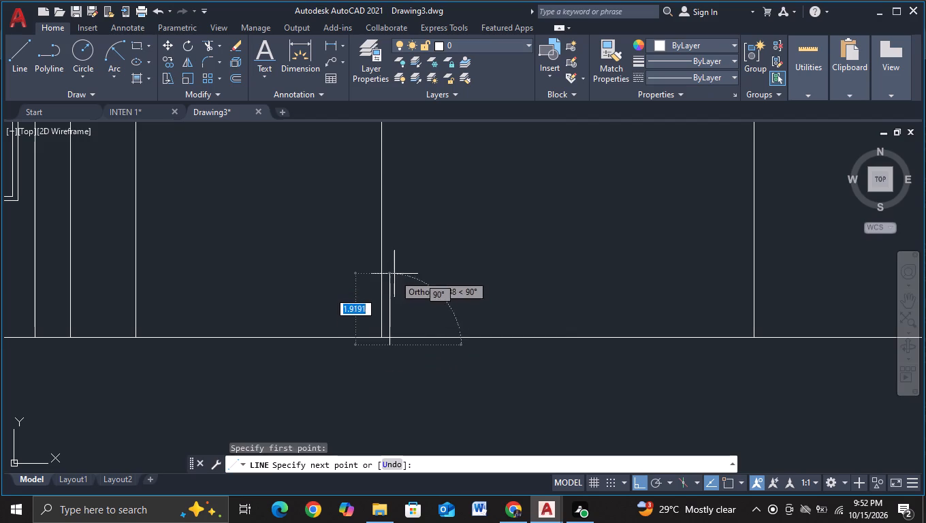
scroll(394, 274, down, 2)
middle_drag(394, 274, 390, 332)
scroll(394, 274, down, 1)
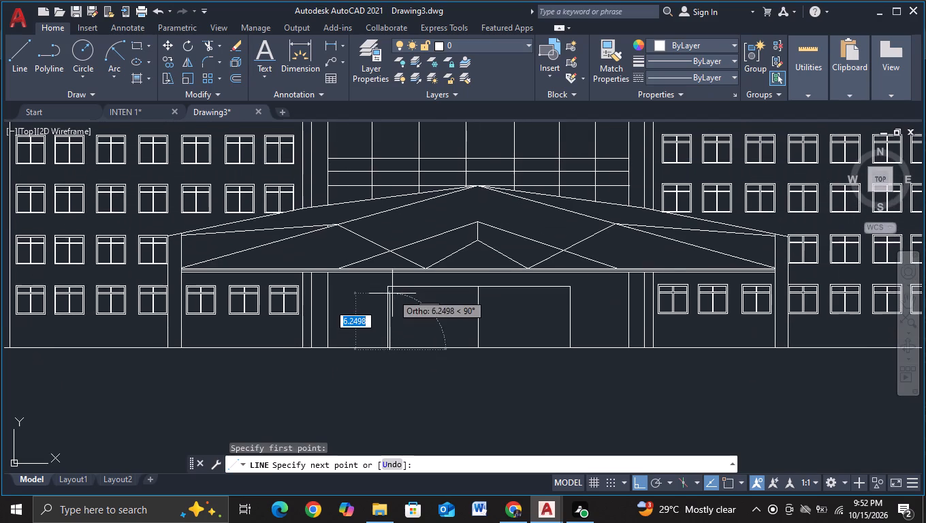
middle_drag(393, 291, 393, 273)
scroll(393, 273, up, 3)
click(392, 259)
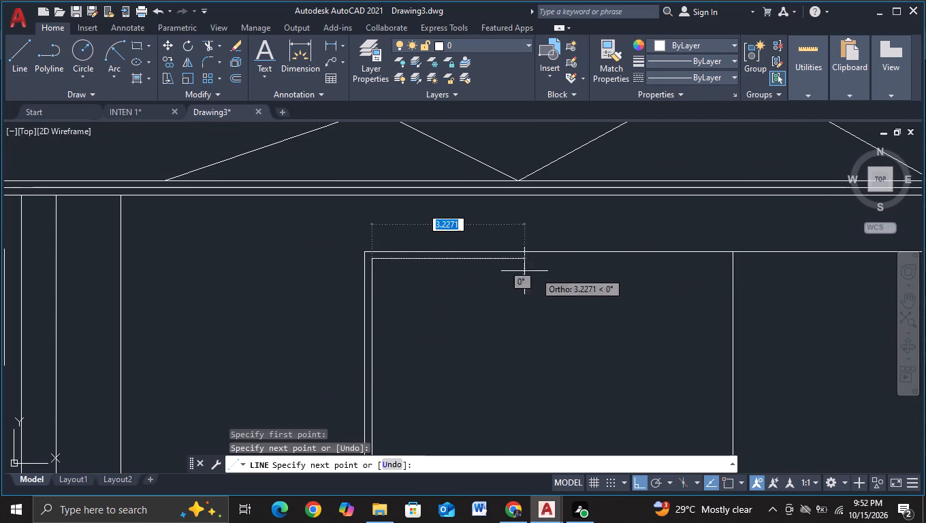
middle_drag(622, 279, 323, 262)
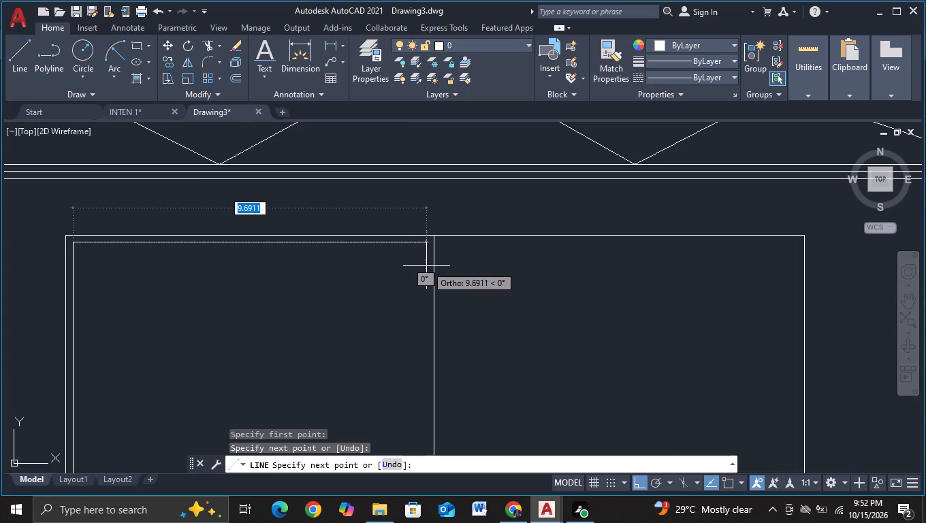
click(426, 266)
middle_drag(443, 345, 424, 218)
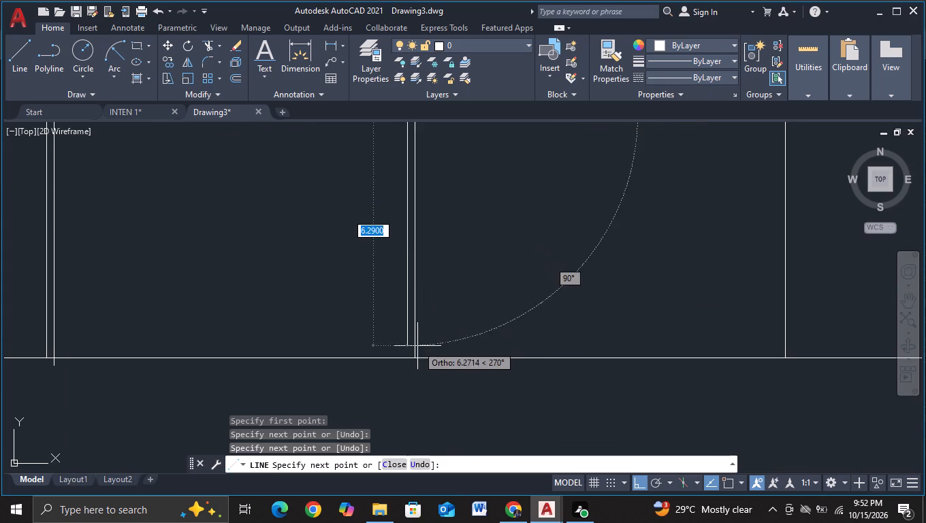
click(417, 373)
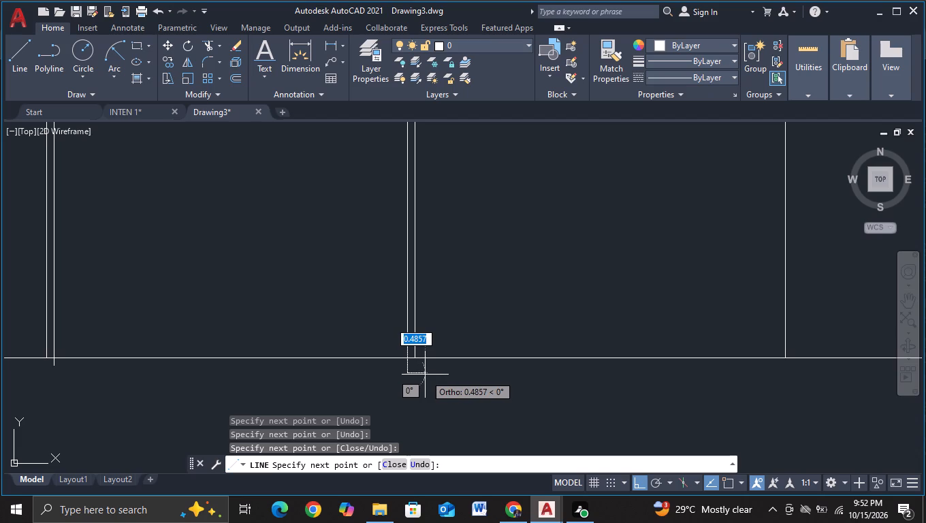
Draw the right door panel's inner outline just inside the frame, about 9.7 units wide, with object snap on and both legs running below ground.
click(423, 375)
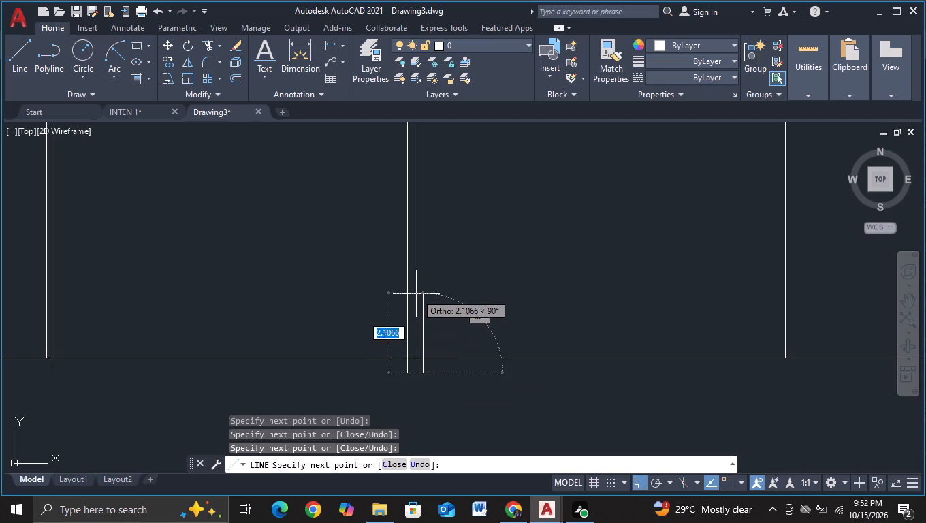
middle_drag(416, 290, 388, 454)
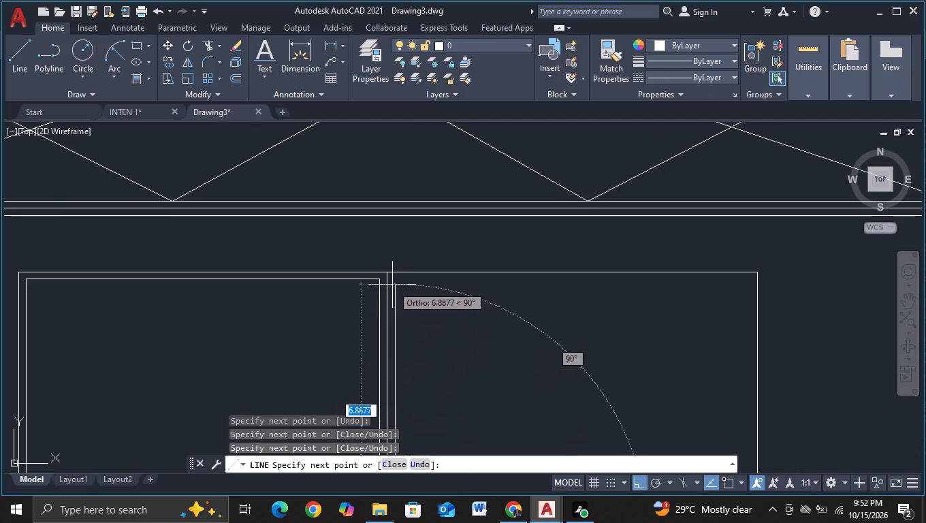
scroll(391, 281, up, 1)
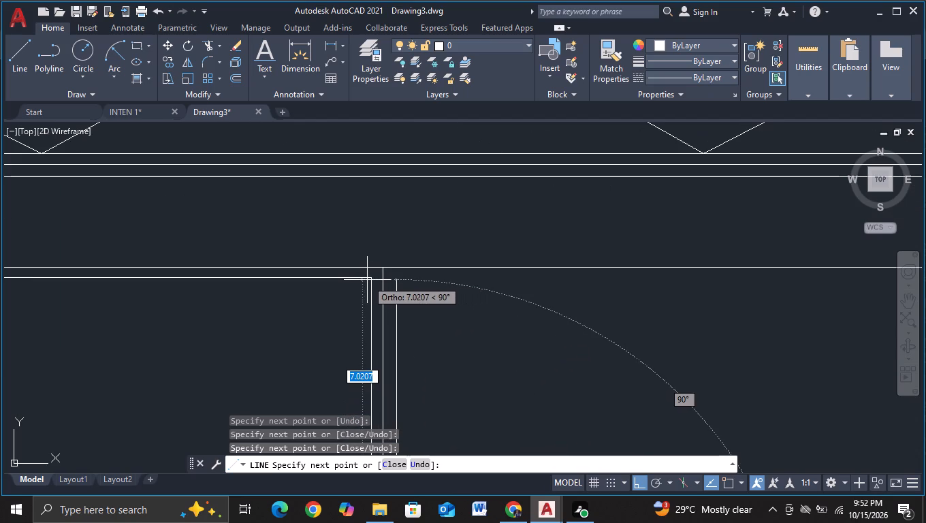
key(F3)
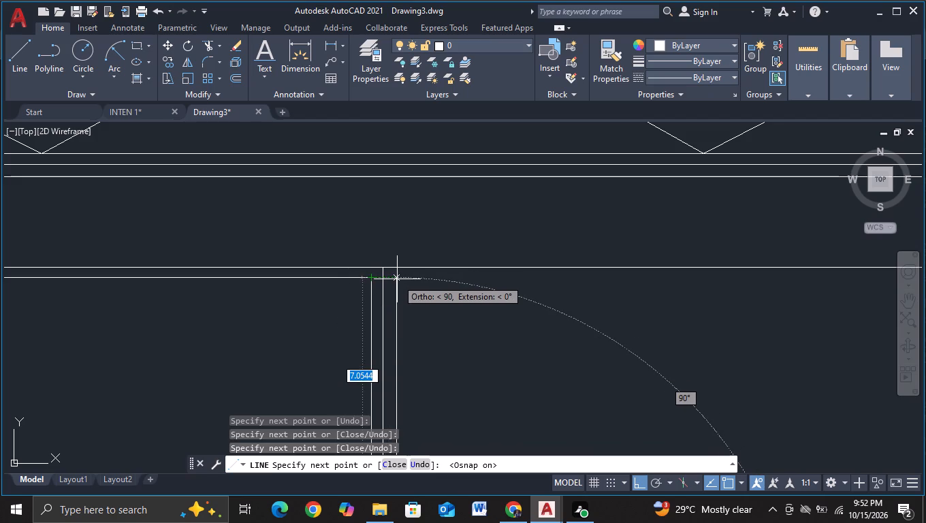
click(397, 279)
middle_drag(633, 293, 608, 298)
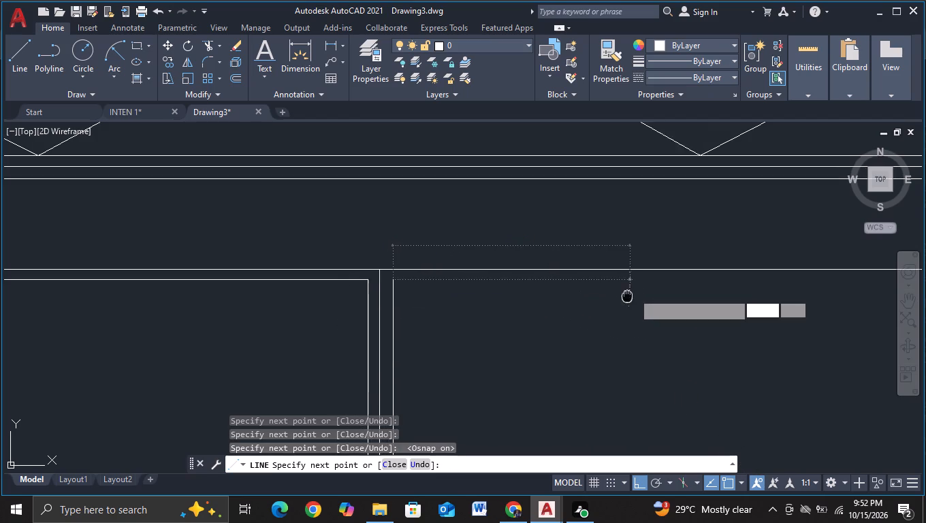
middle_drag(608, 298, 210, 283)
middle_drag(537, 297, 539, 283)
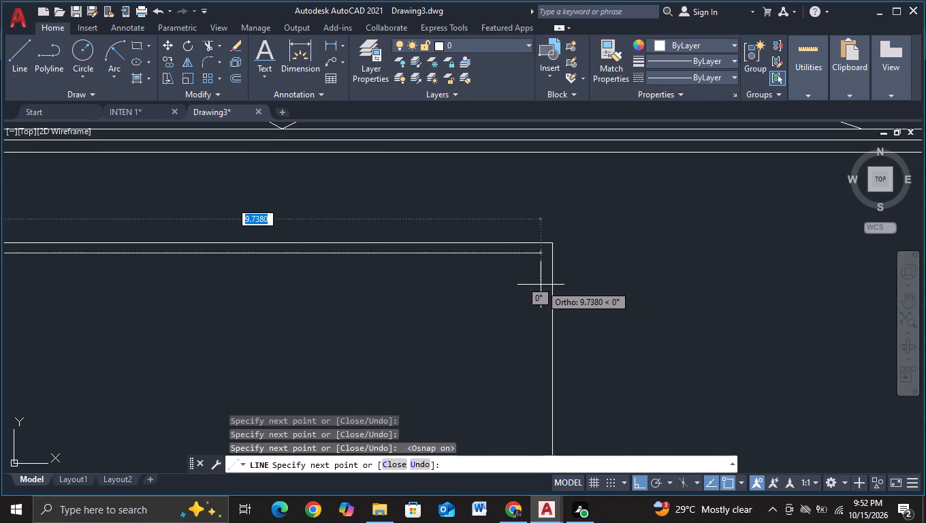
click(541, 285)
middle_drag(533, 355, 515, 261)
scroll(515, 261, down, 2)
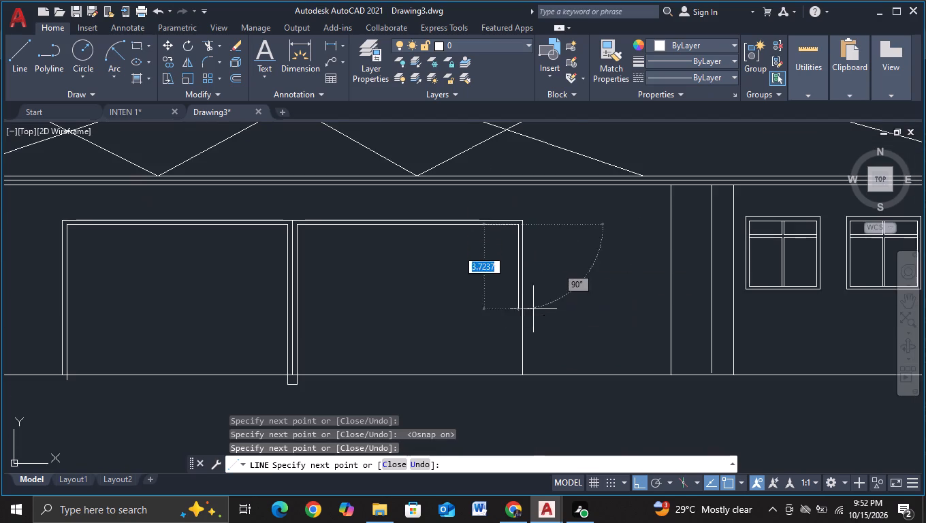
middle_drag(534, 314, 527, 242)
click(523, 320)
key(Escape)
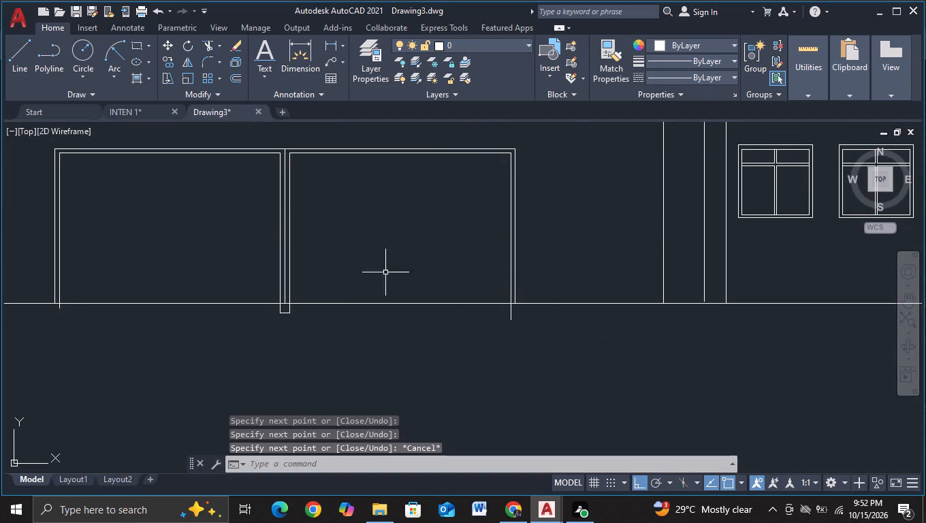
Trim the door-panel legs below the ground line and remove the short leftover line under the doorway's middle.
click(205, 43)
drag(273, 313, 296, 310)
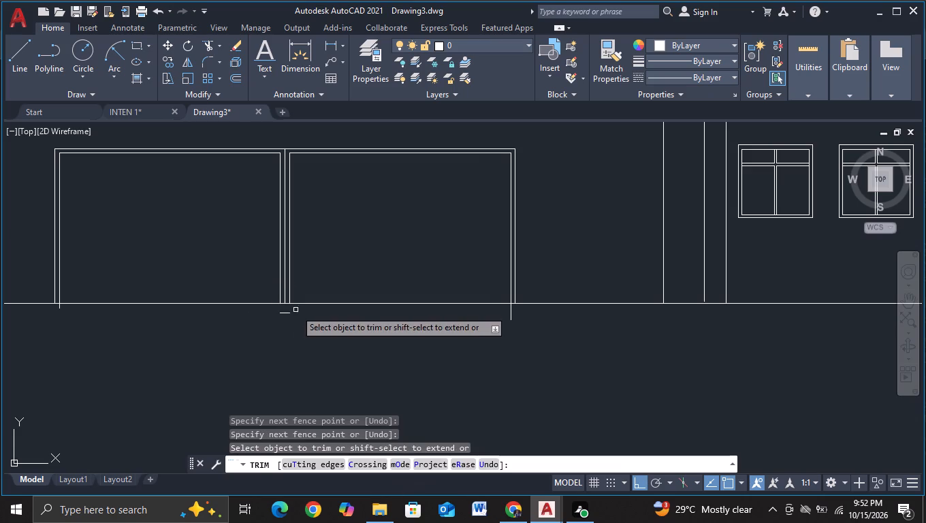
click(287, 312)
click(510, 318)
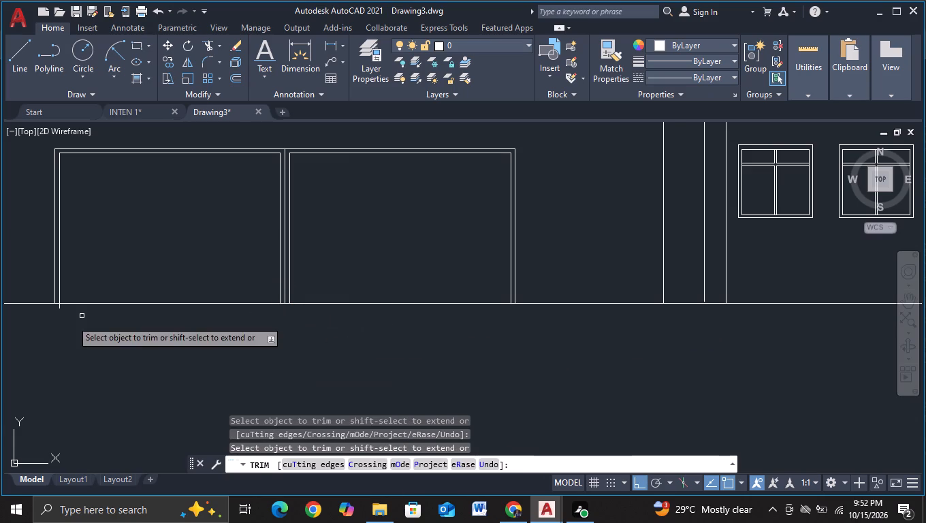
scroll(57, 328, up, 1)
click(61, 294)
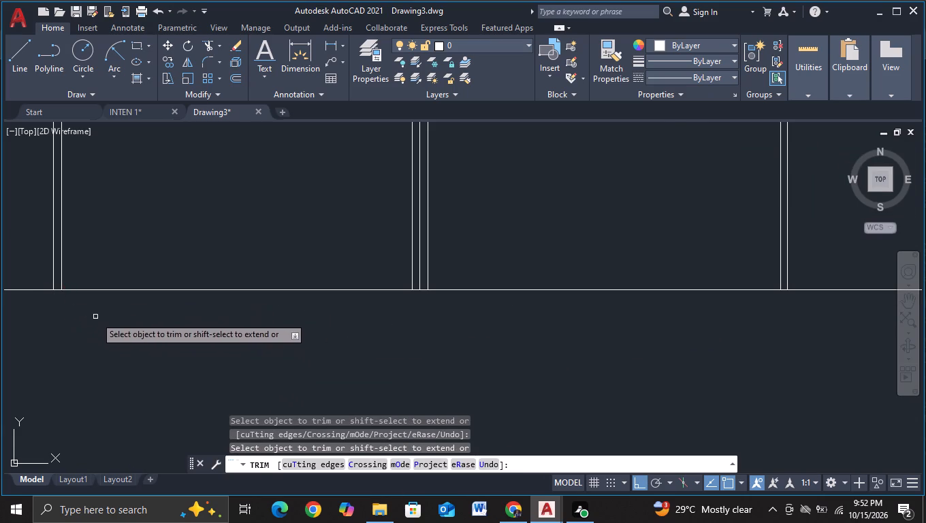
Draw a small, thin horizontal rectangle as the door handle on the left door panel, close to the doorway's middle line.
scroll(103, 323, down, 1)
scroll(201, 346, down, 2)
middle_drag(206, 363, 377, 380)
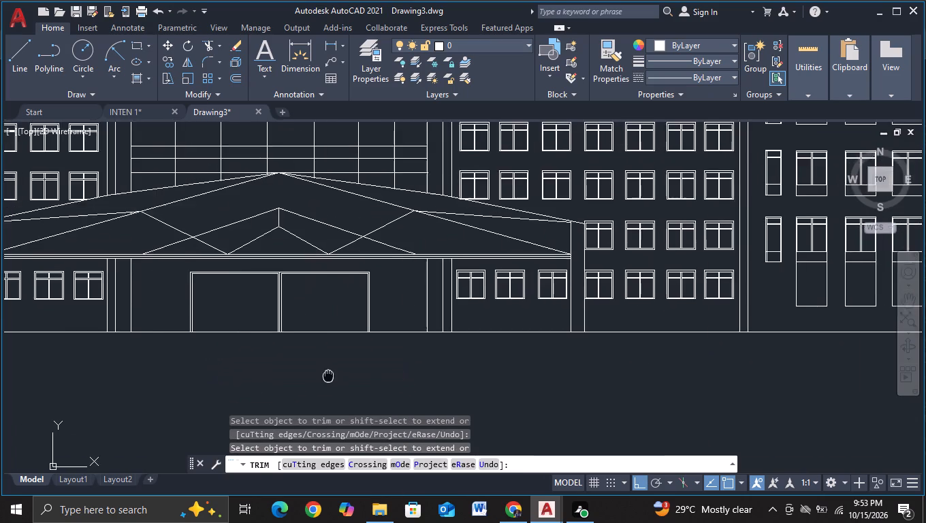
middle_drag(377, 380, 396, 378)
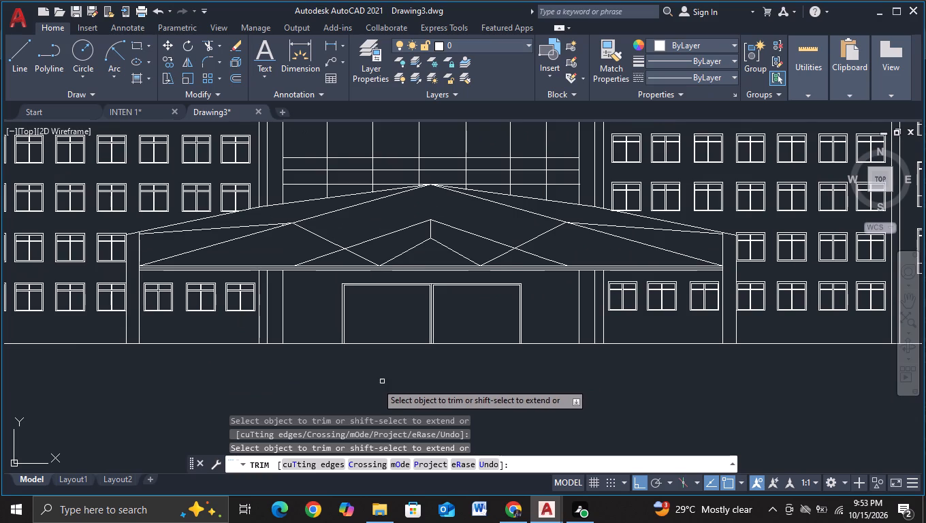
click(18, 70)
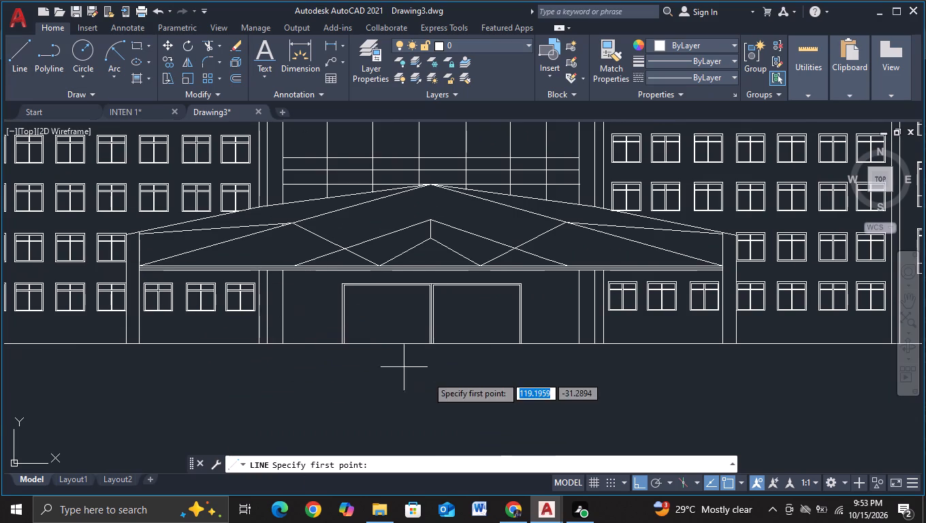
scroll(443, 381, up, 2)
middle_drag(364, 257, 401, 304)
scroll(404, 307, up, 1)
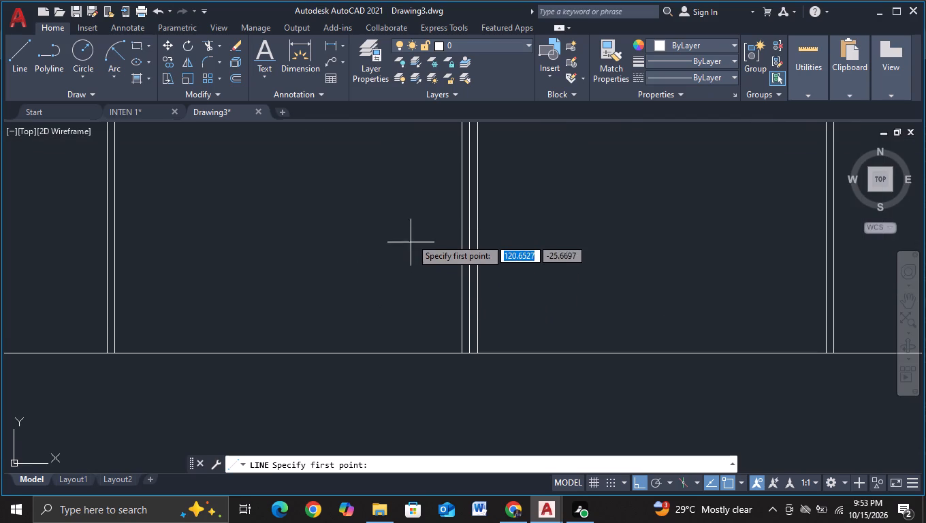
click(404, 186)
click(451, 193)
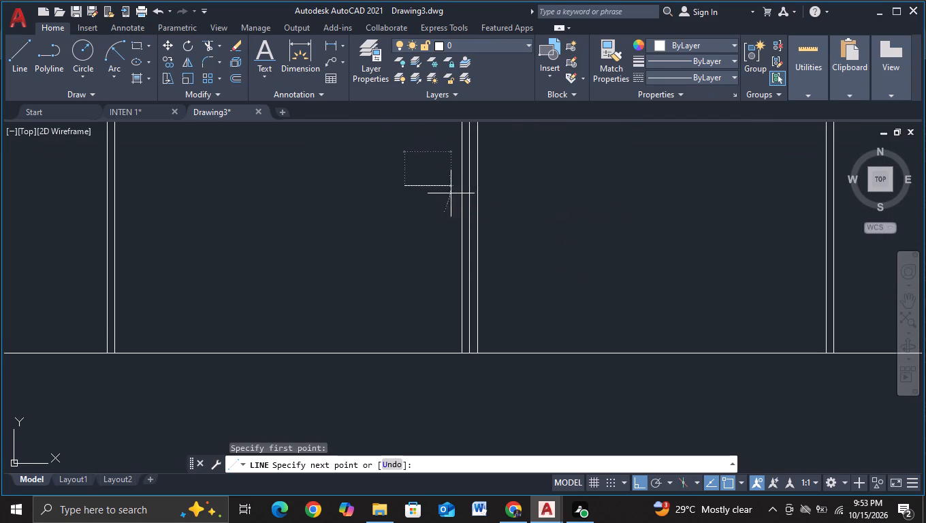
click(449, 196)
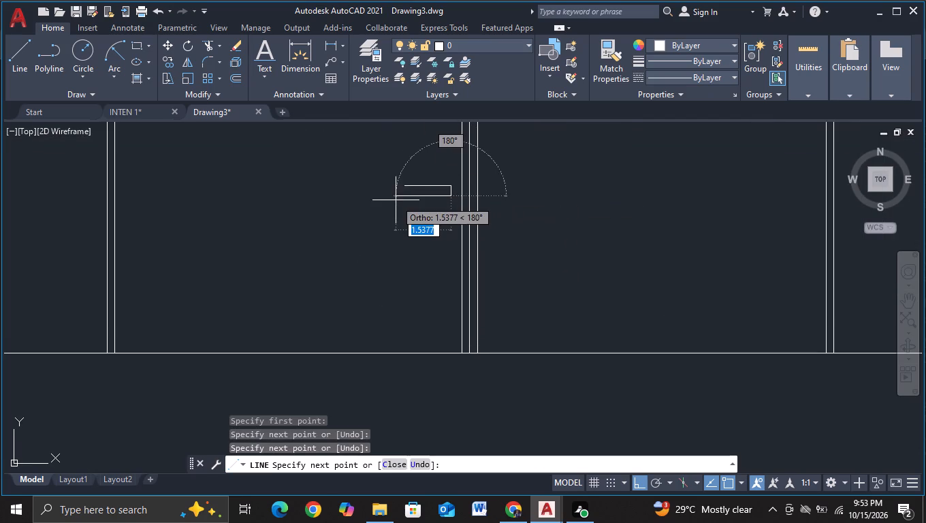
click(403, 197)
click(404, 190)
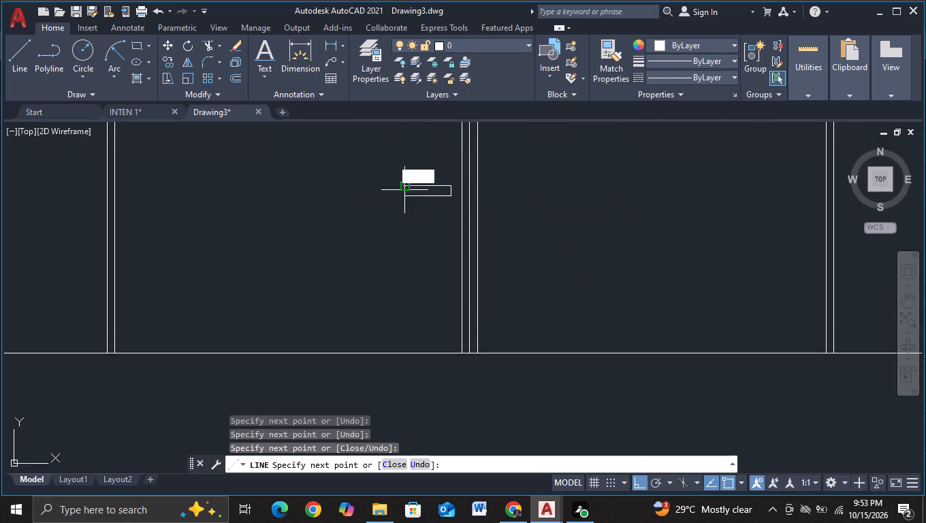
key(Escape)
Copy the door handle rectangle horizontally about 2.3 units to the right, onto the right door panel.
drag(395, 175, 392, 197)
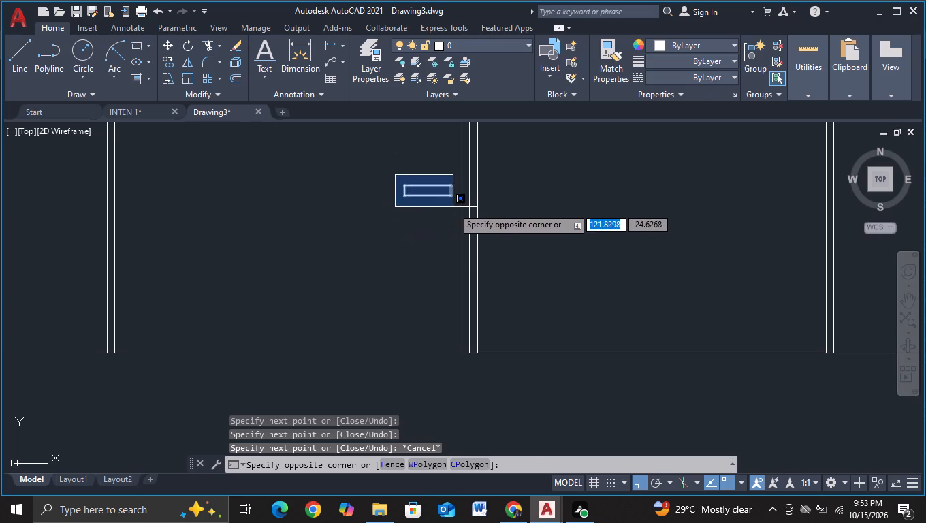
click(453, 207)
key(c)
click(523, 248)
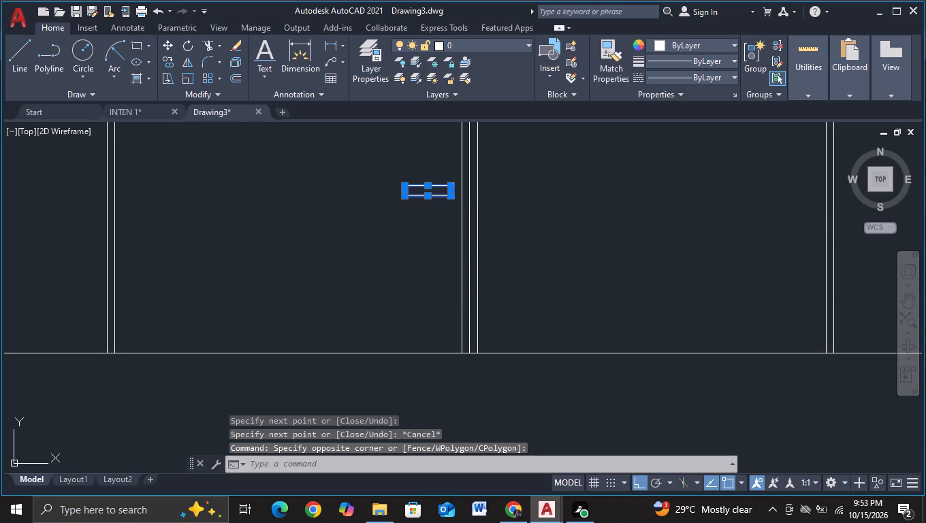
click(415, 189)
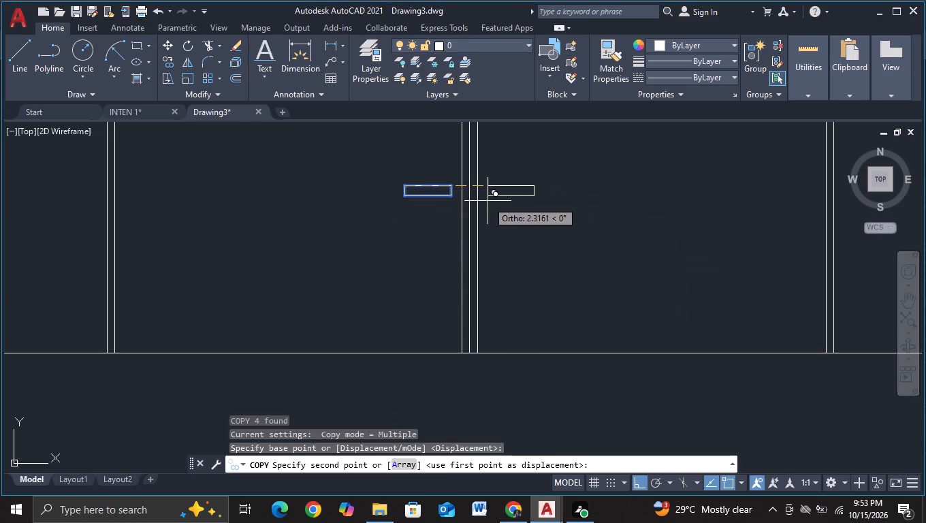
click(488, 201)
key(Escape)
Examine the finished doorway in the context of the whole building elevation.
scroll(540, 270, down, 1)
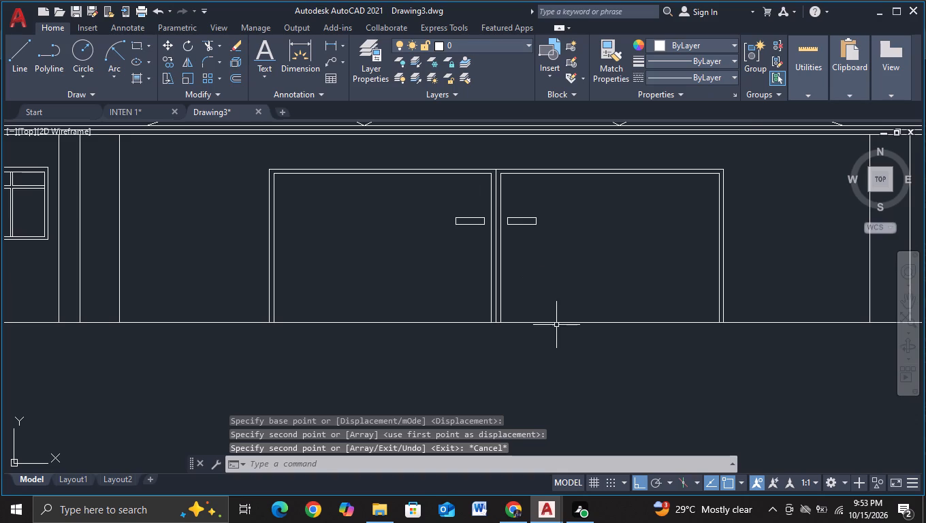
scroll(558, 328, down, 1)
middle_drag(579, 355, 589, 291)
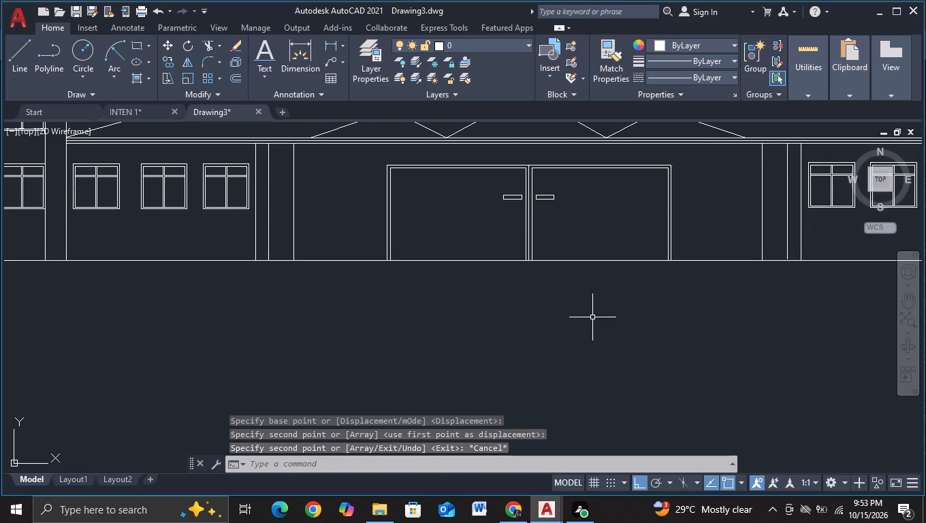
scroll(592, 317, down, 1)
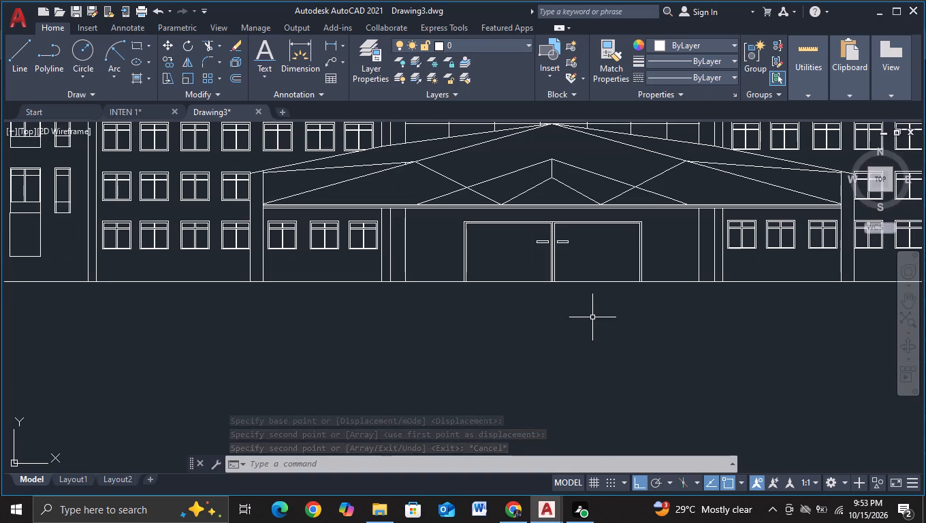
scroll(592, 317, down, 2)
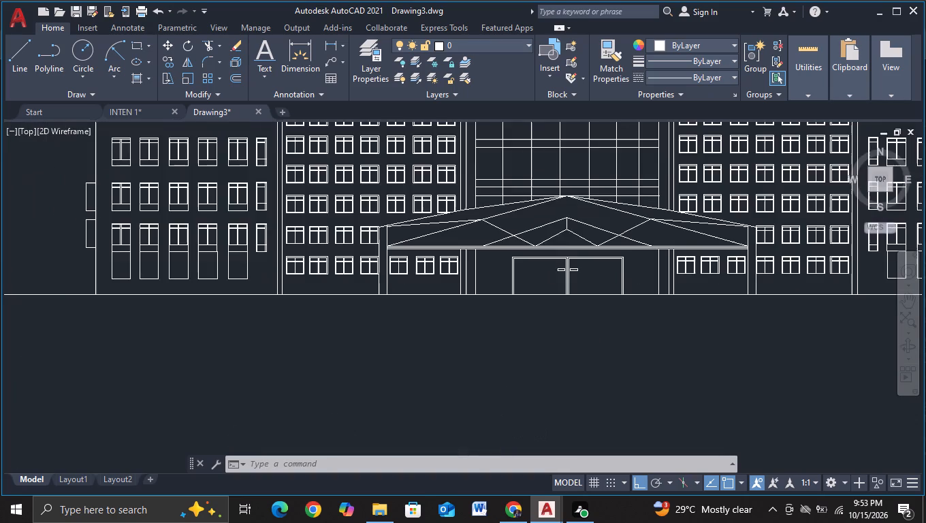
scroll(592, 317, up, 1)
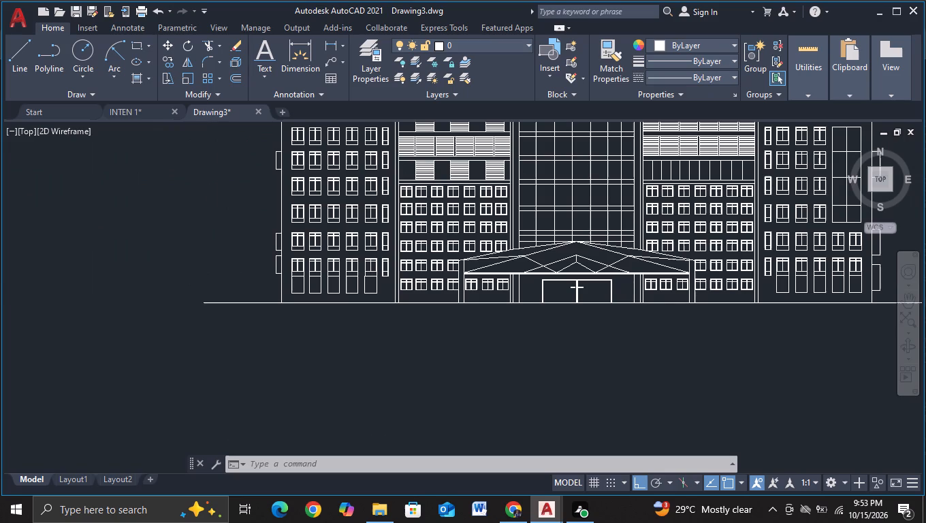
scroll(592, 317, down, 2)
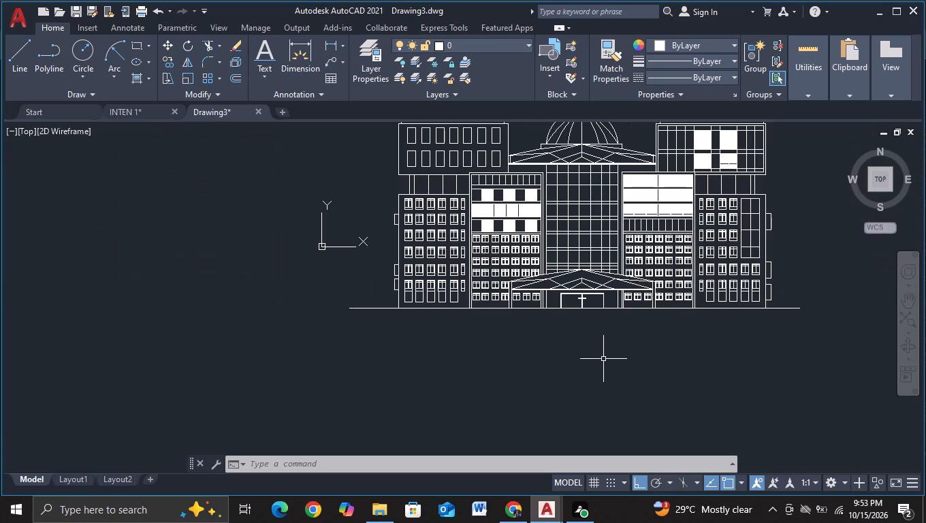
scroll(603, 359, down, 2)
scroll(603, 359, up, 2)
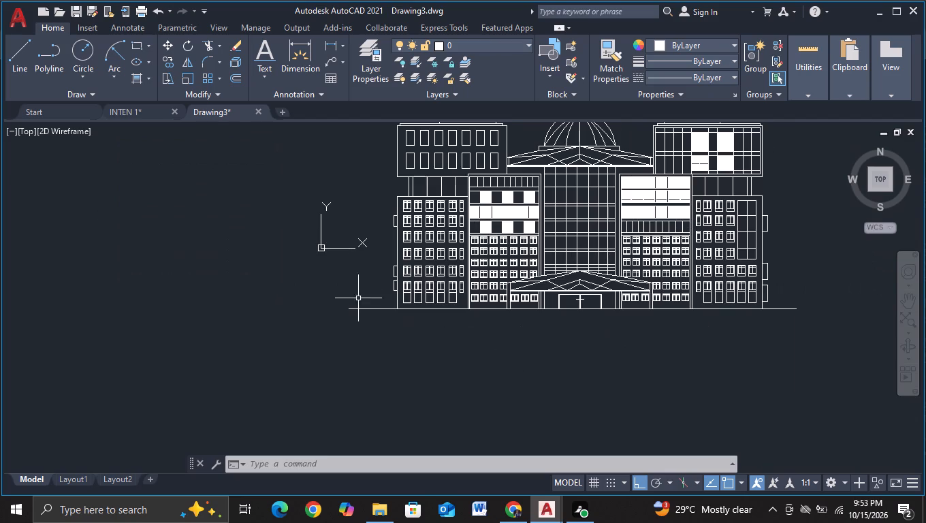
Move the UCS origin diagonally into the empty space below and to the left of the building, with Ortho off.
click(321, 246)
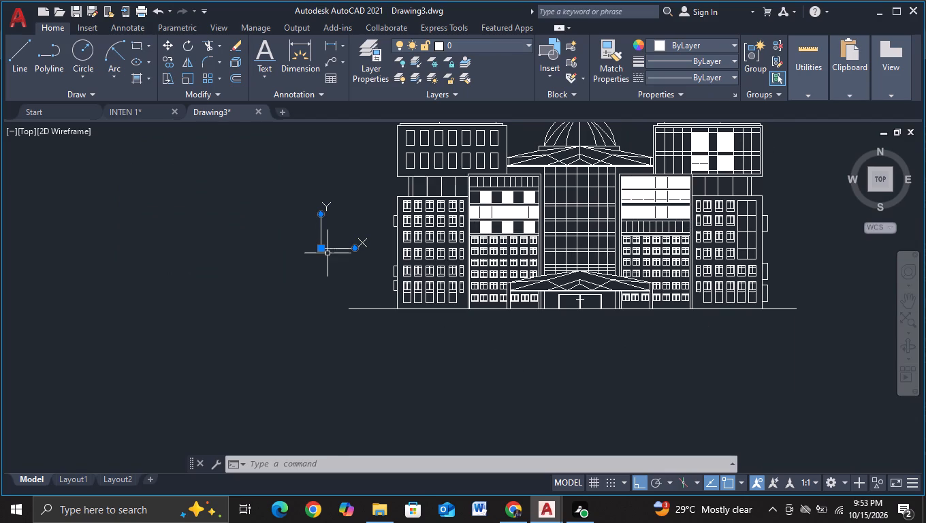
right_click(328, 253)
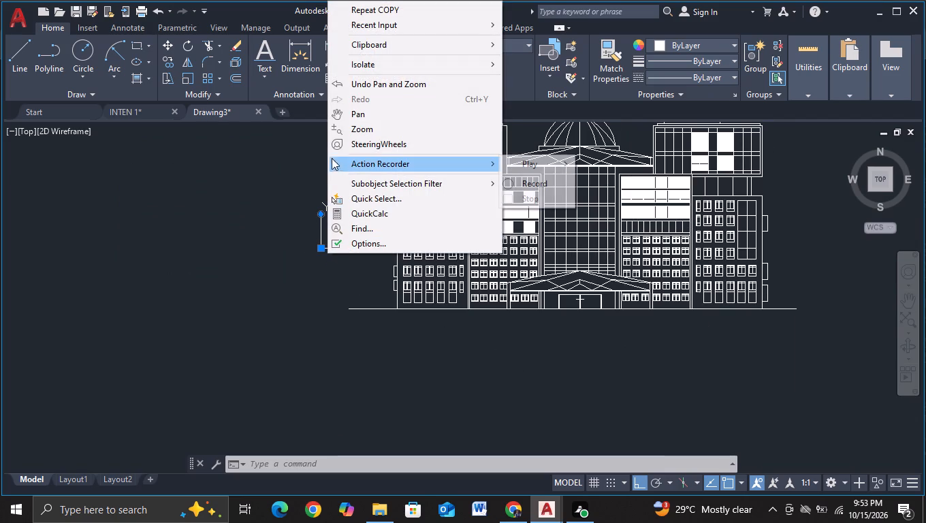
click(291, 168)
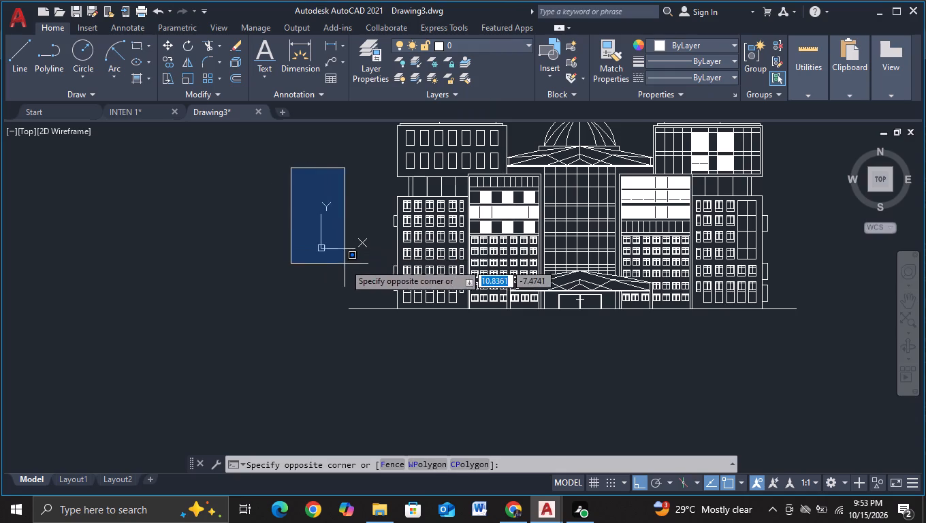
click(370, 274)
click(321, 249)
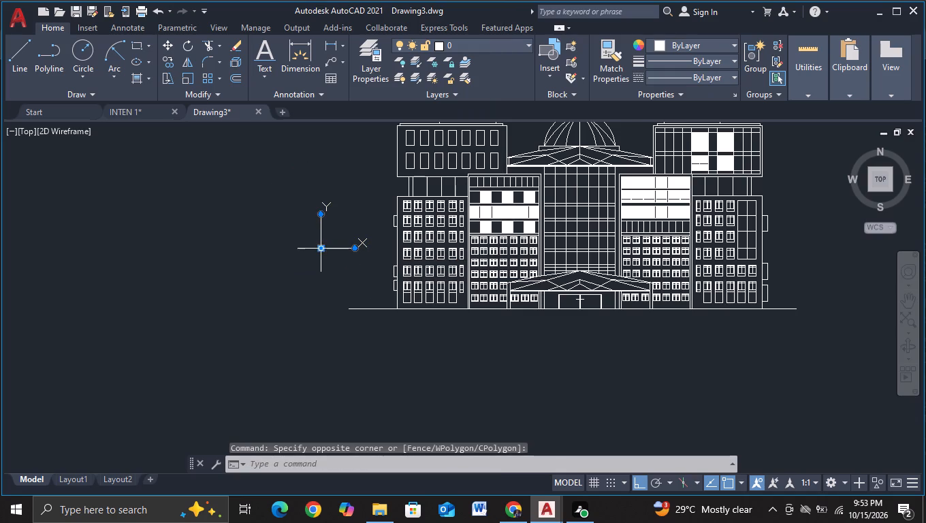
click(379, 277)
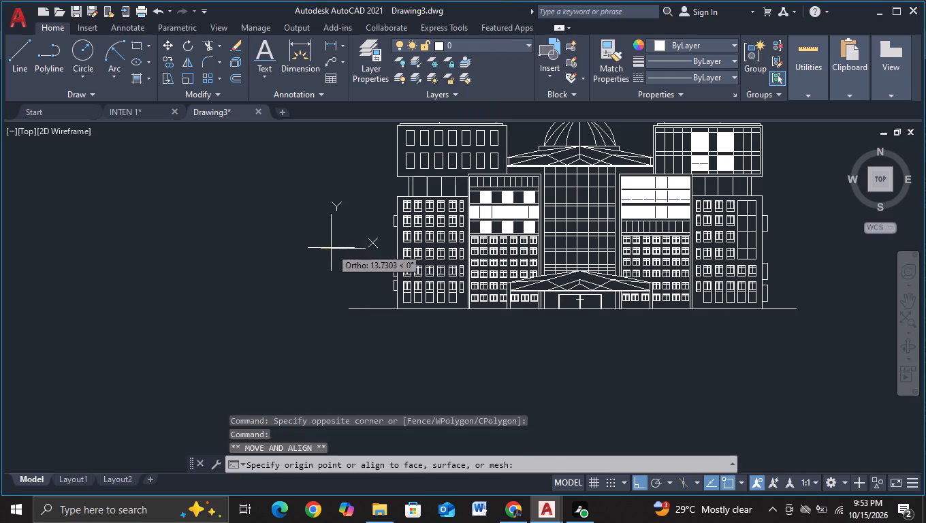
key(F8)
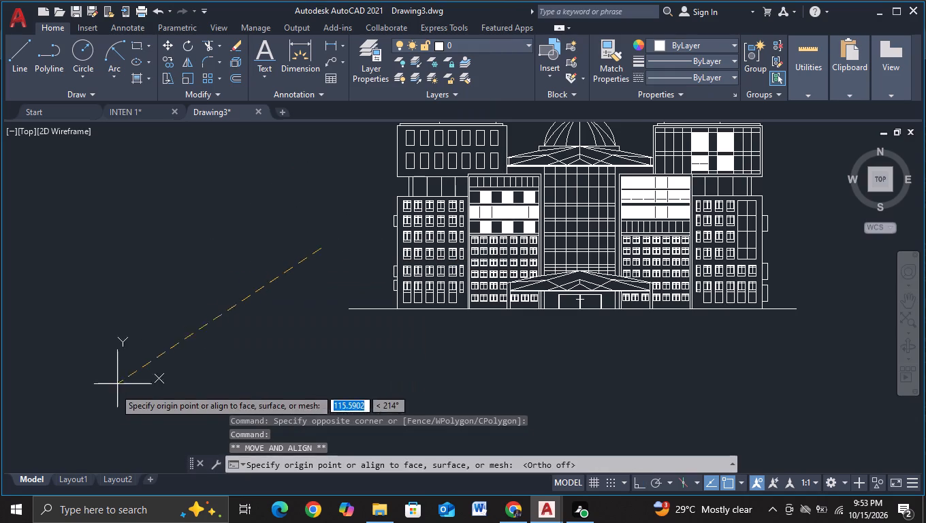
click(98, 400)
key(Escape)
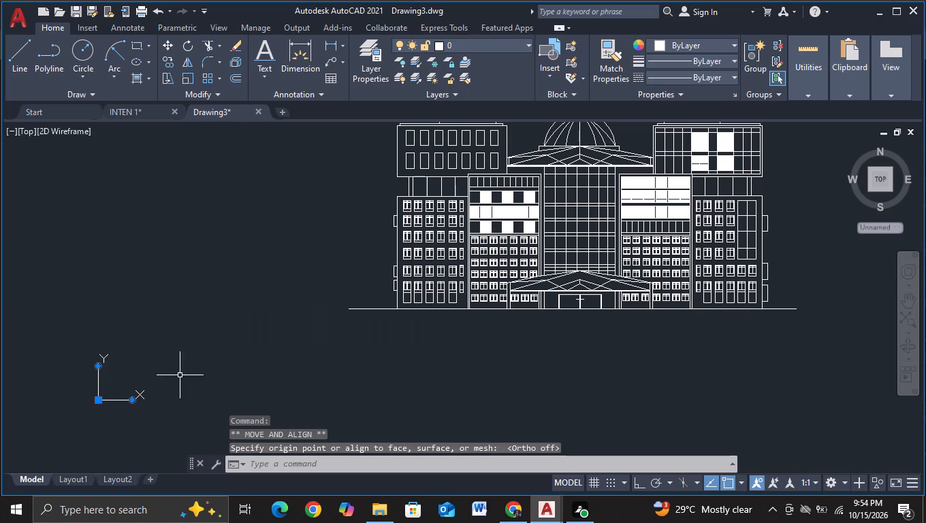
Examine the whole building elevation and the entrance area around the double doorway.
scroll(182, 374, down, 3)
scroll(297, 412, up, 2)
middle_drag(243, 367, 483, 411)
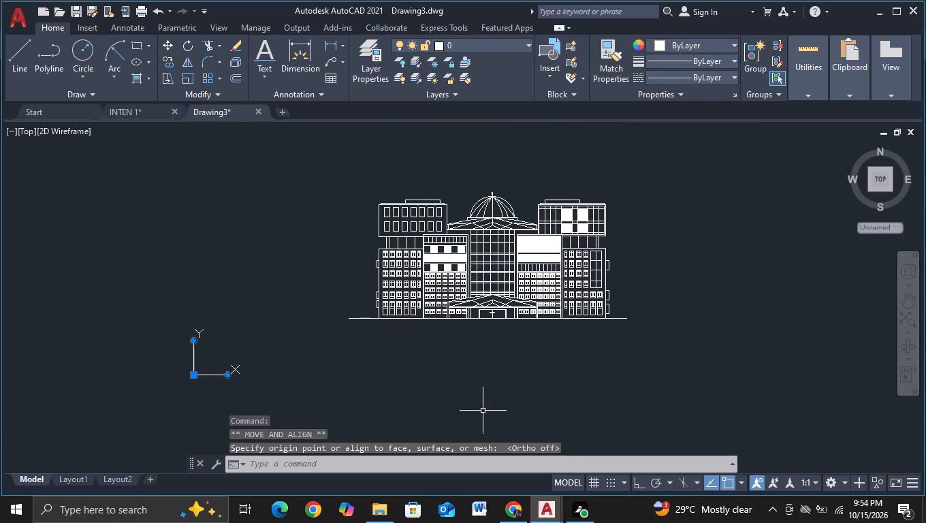
scroll(483, 411, up, 1)
middle_drag(492, 382, 507, 439)
middle_drag(529, 401, 517, 438)
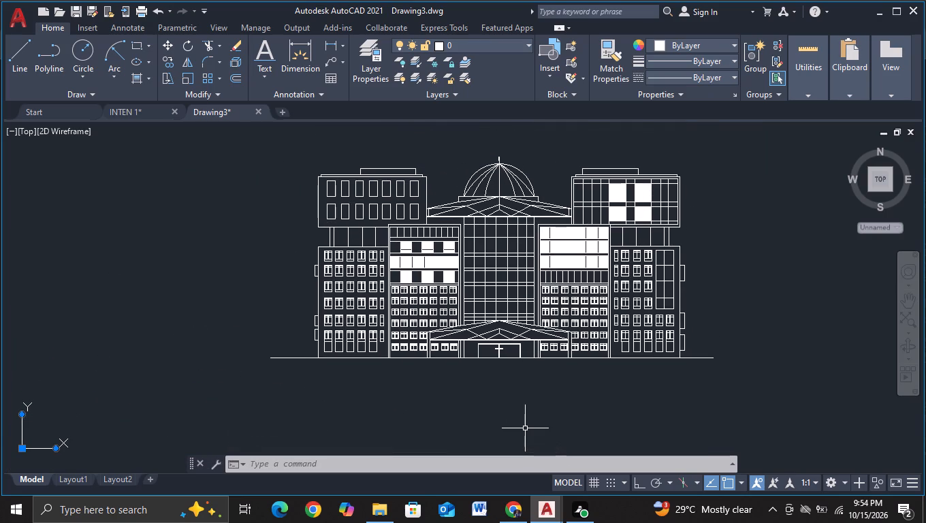
scroll(558, 340, up, 2)
scroll(558, 338, down, 2)
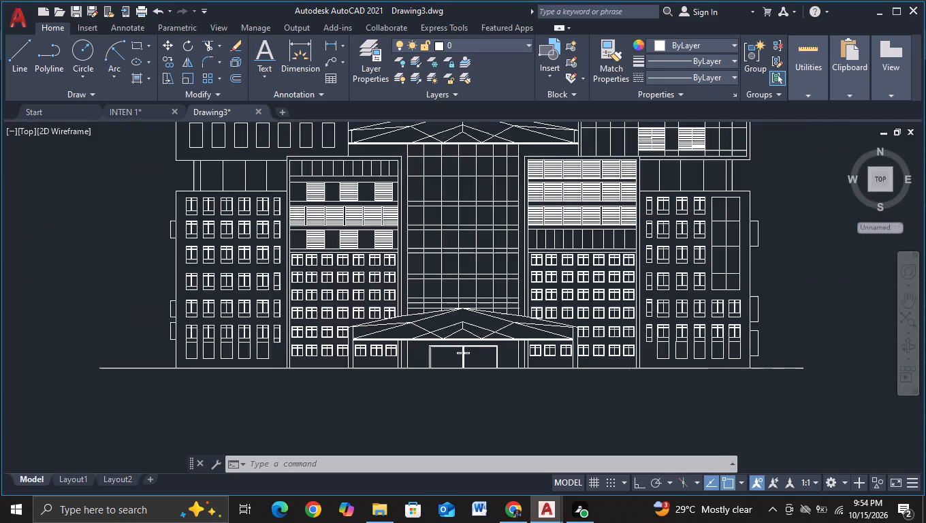
scroll(562, 373, up, 2)
scroll(334, 327, up, 2)
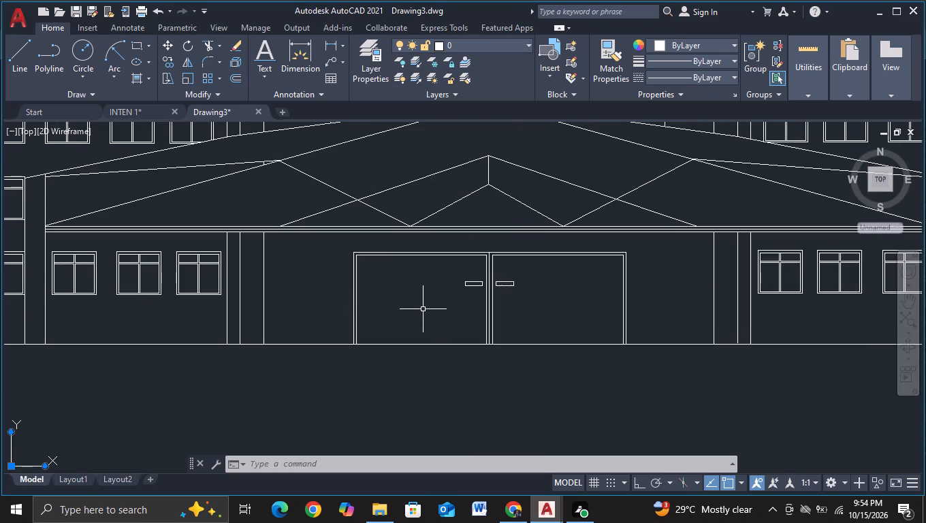
middle_drag(424, 310, 244, 313)
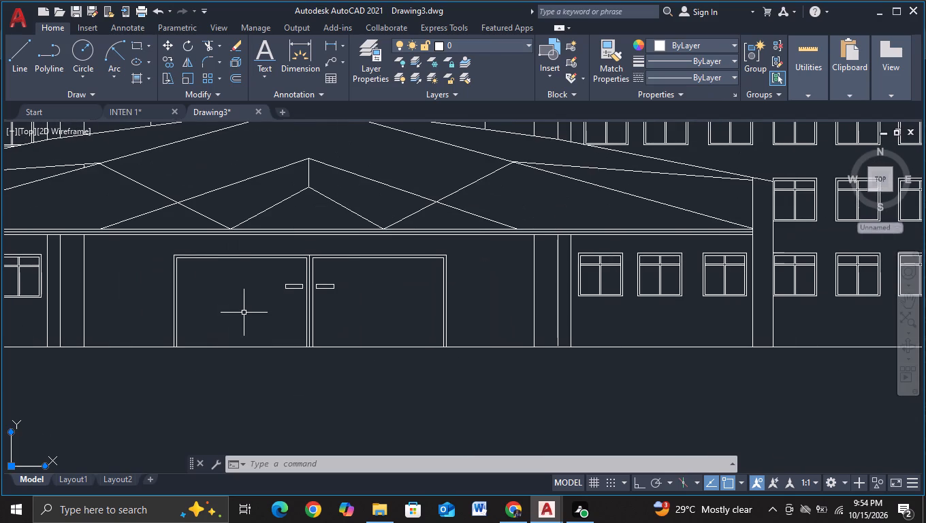
middle_drag(244, 313, 477, 309)
scroll(477, 309, down, 1)
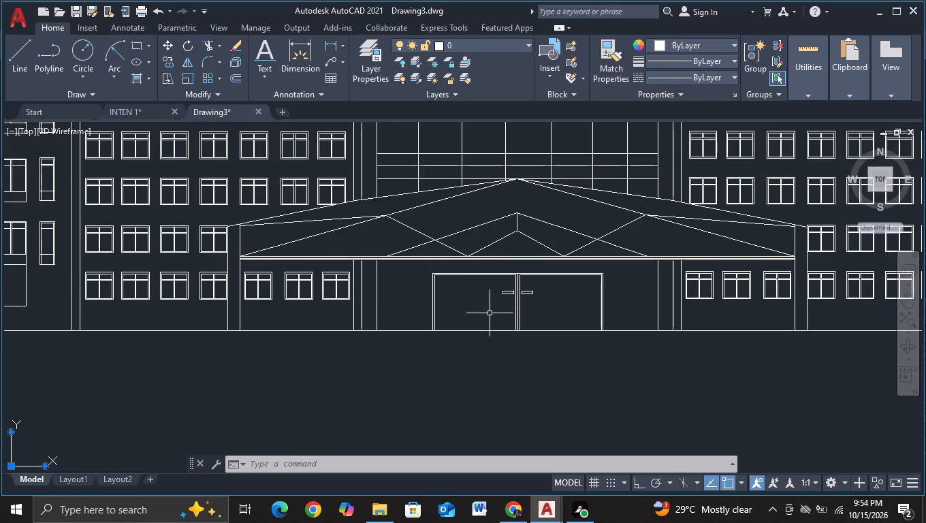
Copy the left door handle rectangle about 16.8 units at 170° to the top of the narrow column left of the doorway.
click(22, 78)
key(Escape)
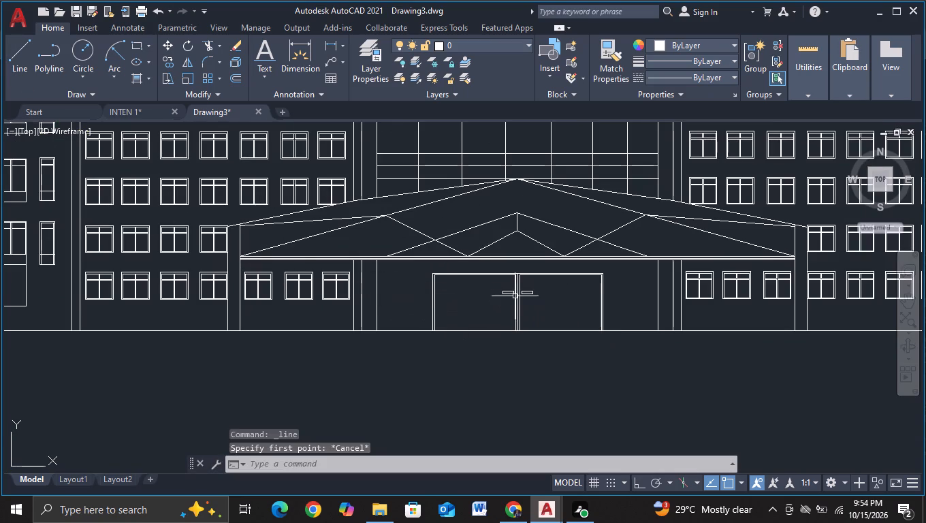
scroll(515, 296, up, 2)
click(466, 268)
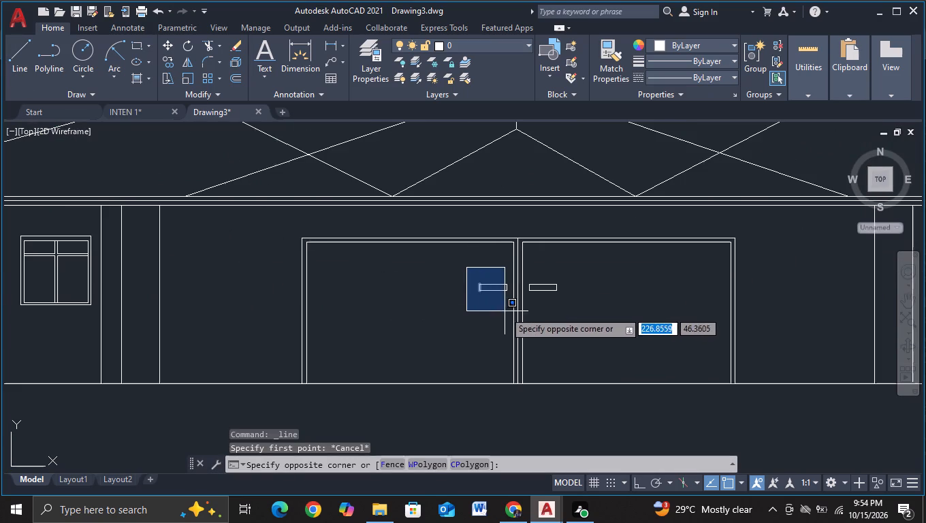
click(512, 306)
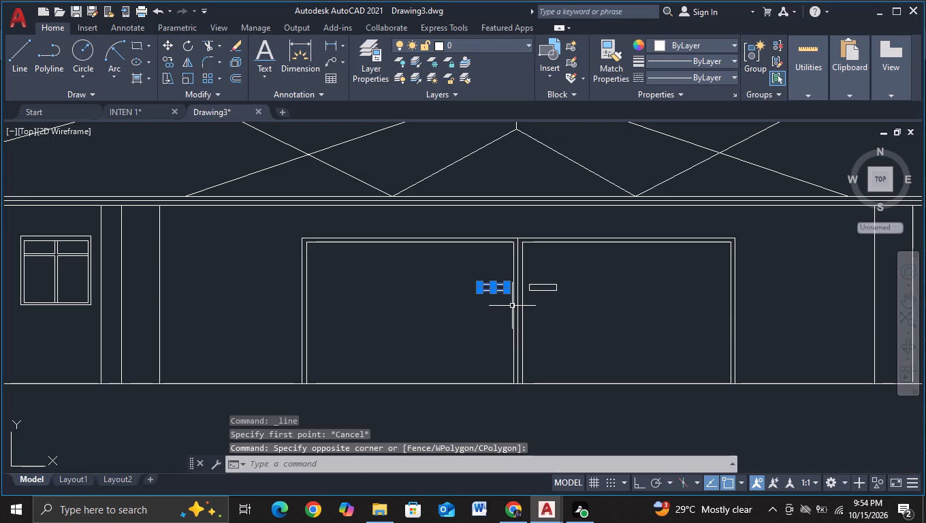
key(c)
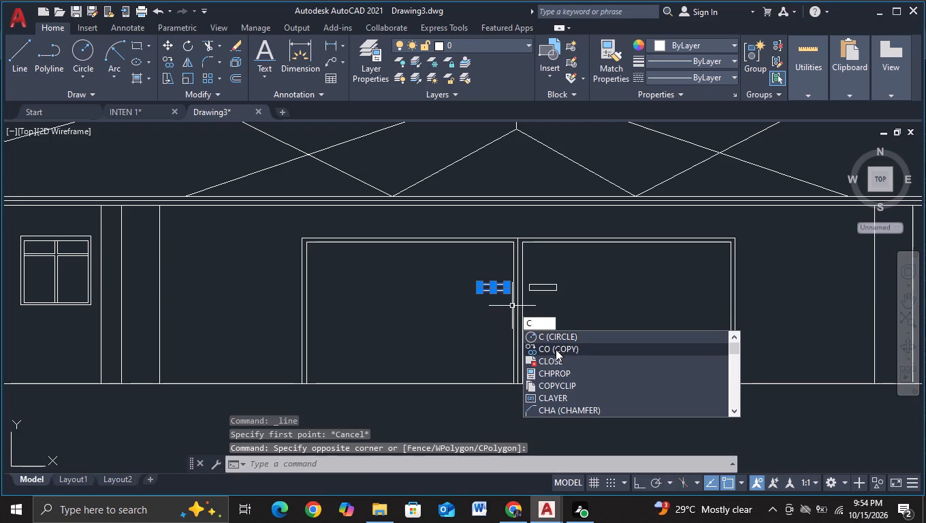
click(556, 349)
click(486, 287)
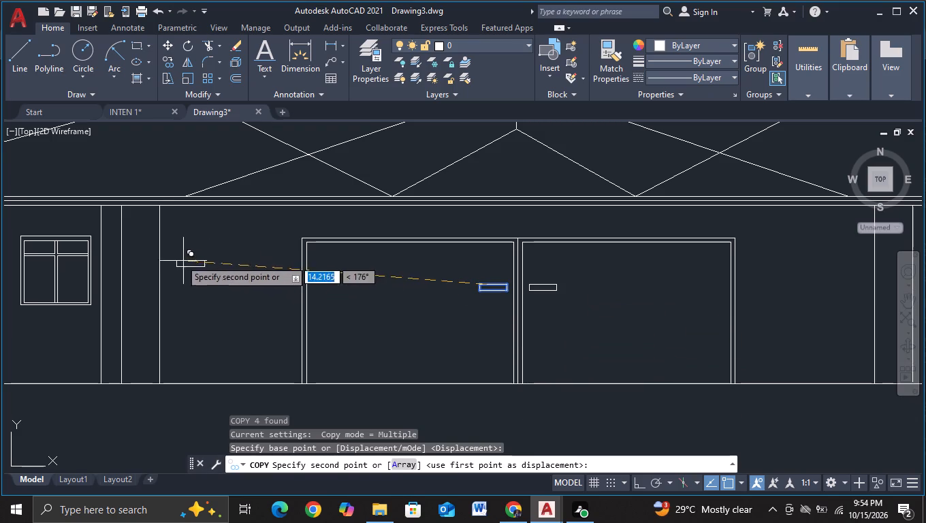
click(132, 221)
key(F8)
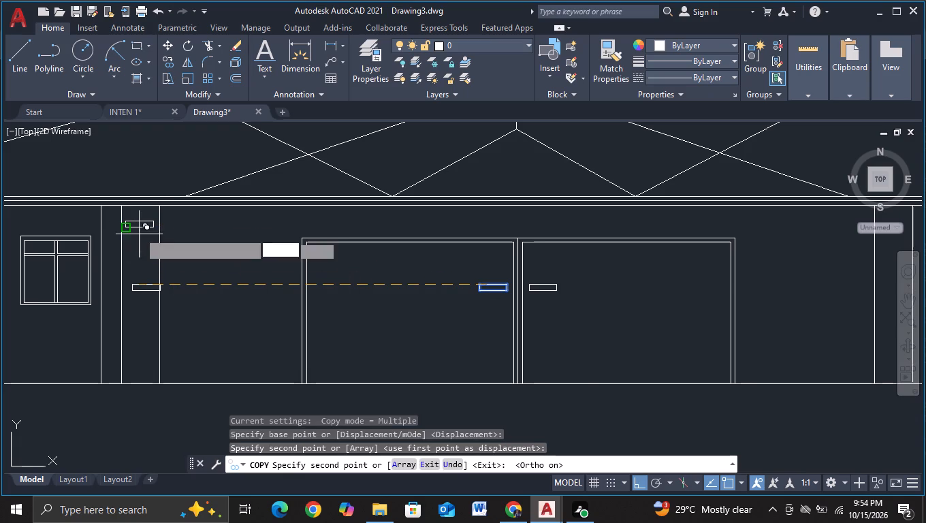
key(Escape)
click(125, 206)
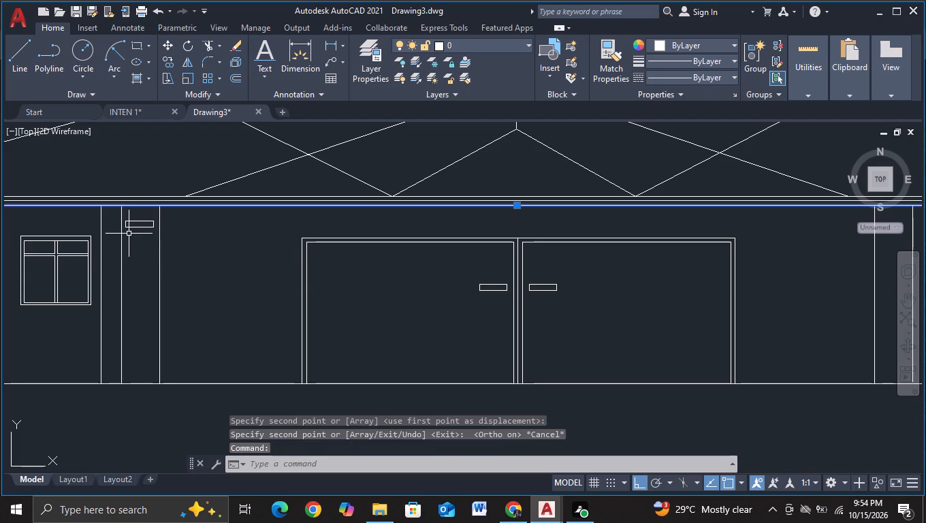
key(Escape)
Copy the column's small rectangle straight down four times, at about 1.5, 3.0, 4.6 and 6.0 units below the original.
scroll(124, 219, up, 2)
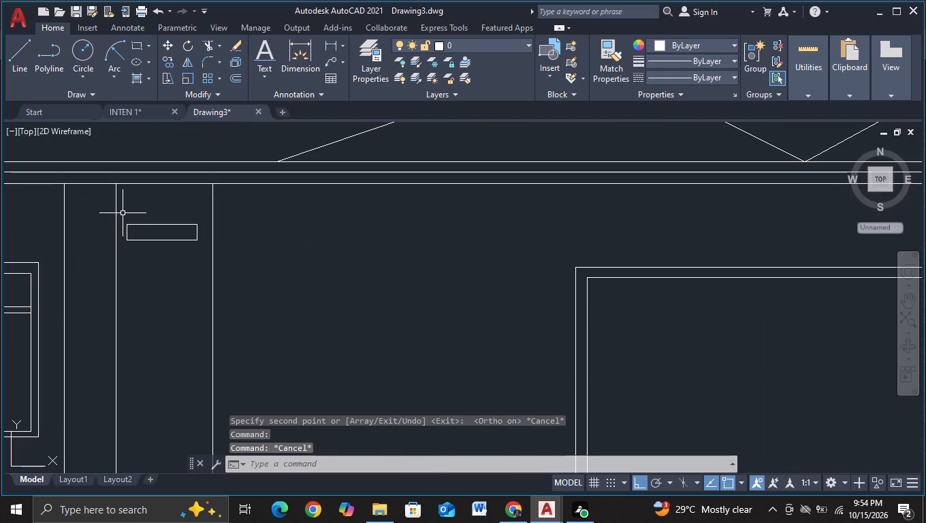
click(123, 212)
click(202, 261)
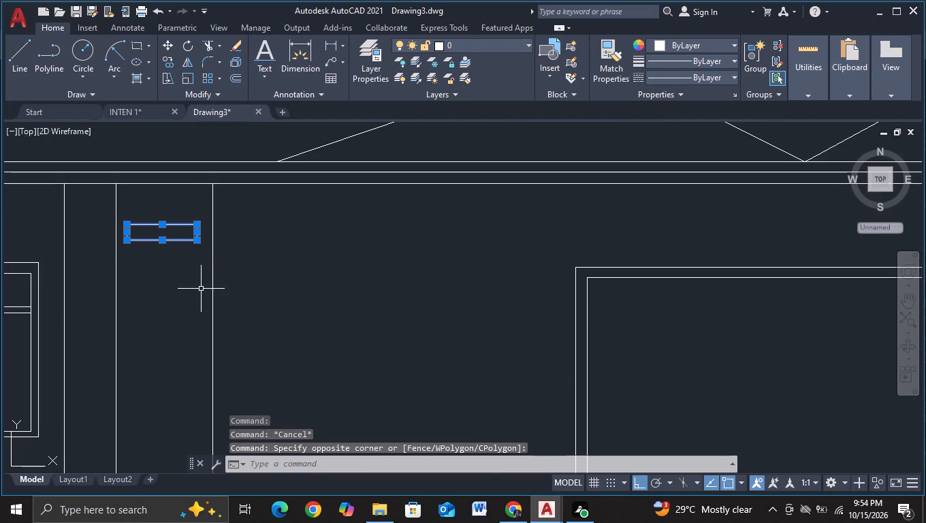
key(c)
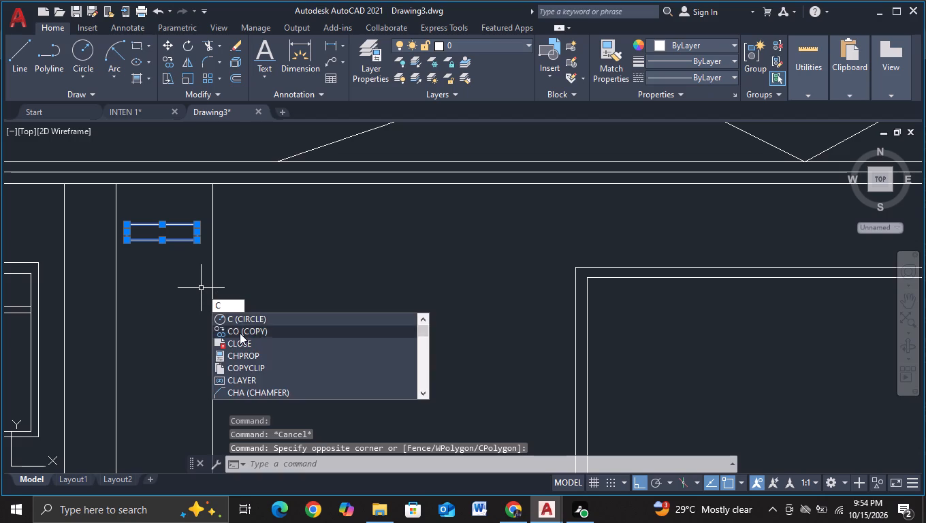
click(240, 333)
click(175, 234)
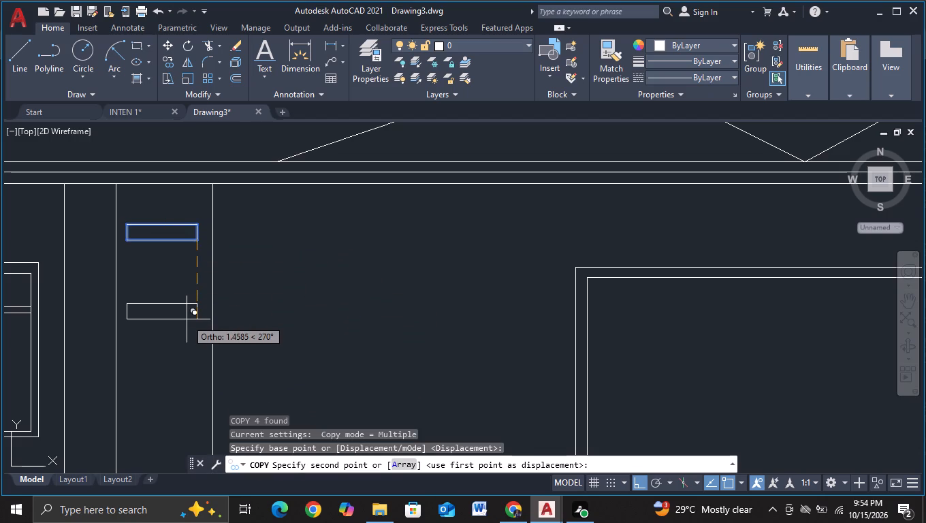
click(187, 319)
scroll(190, 354, down, 2)
middle_drag(190, 354, 204, 261)
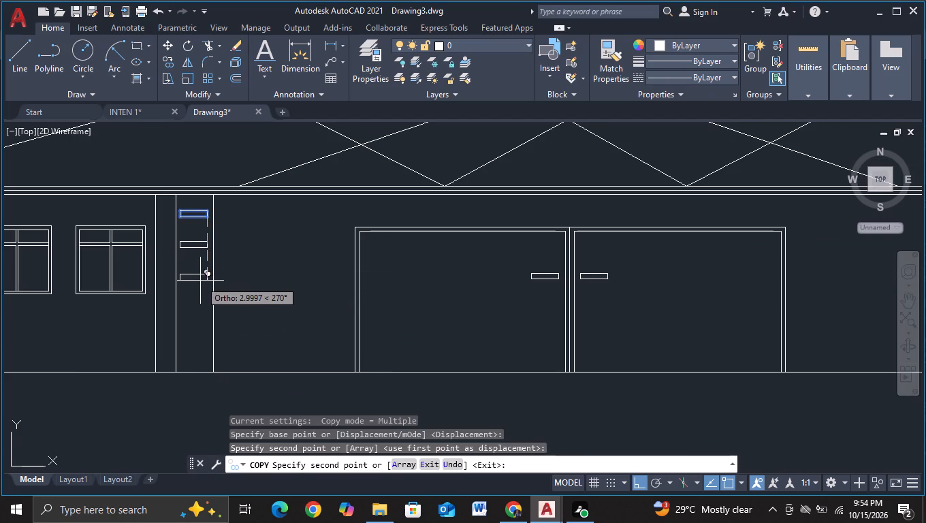
click(200, 281)
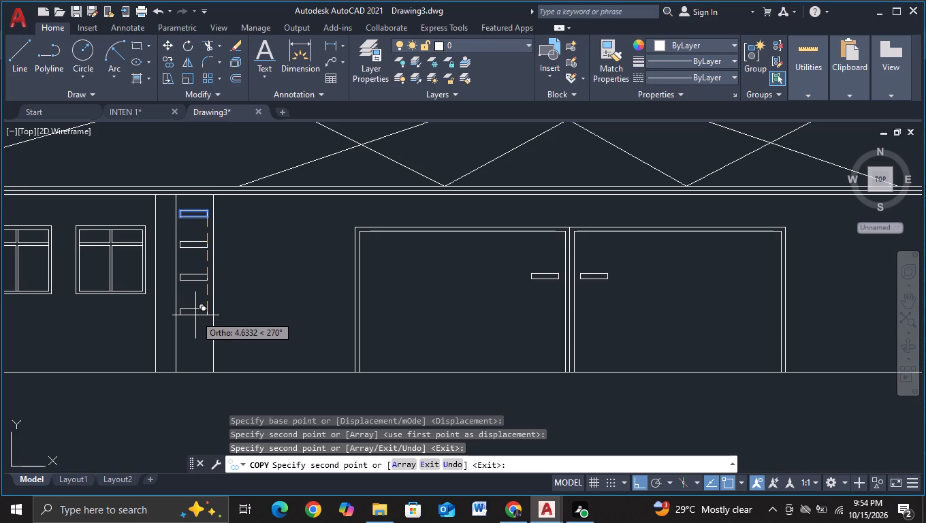
click(195, 314)
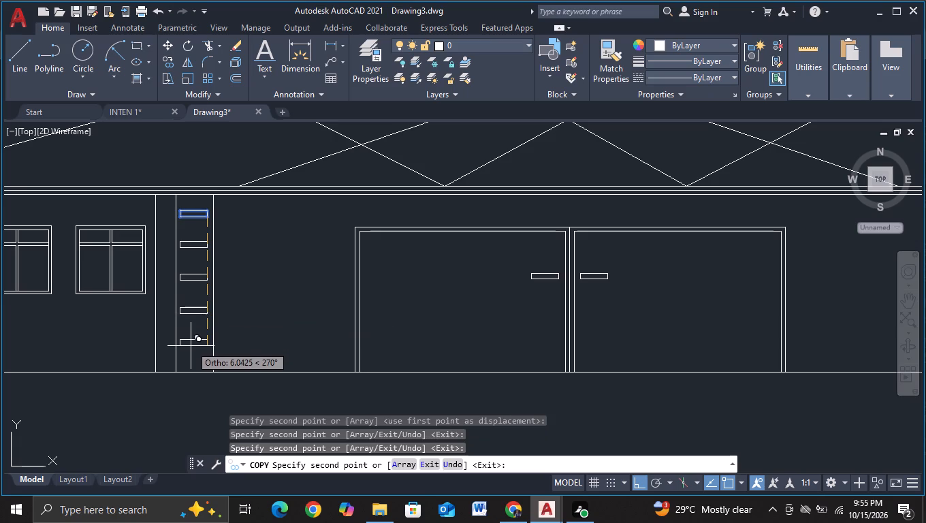
click(191, 347)
key(Escape)
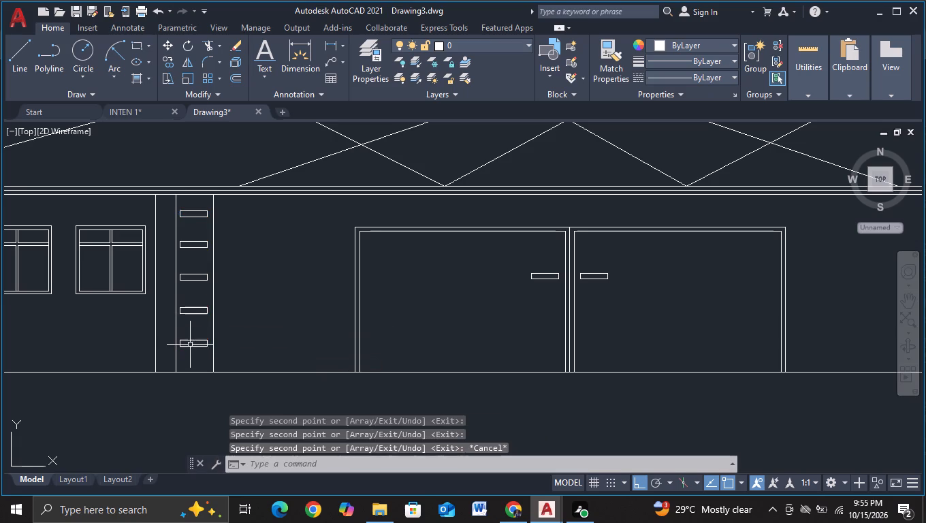
Copy the stack of five rectangles horizontally about 35.3 units onto the matching column right of the doorway.
scroll(176, 266, up, 2)
scroll(204, 174, down, 1)
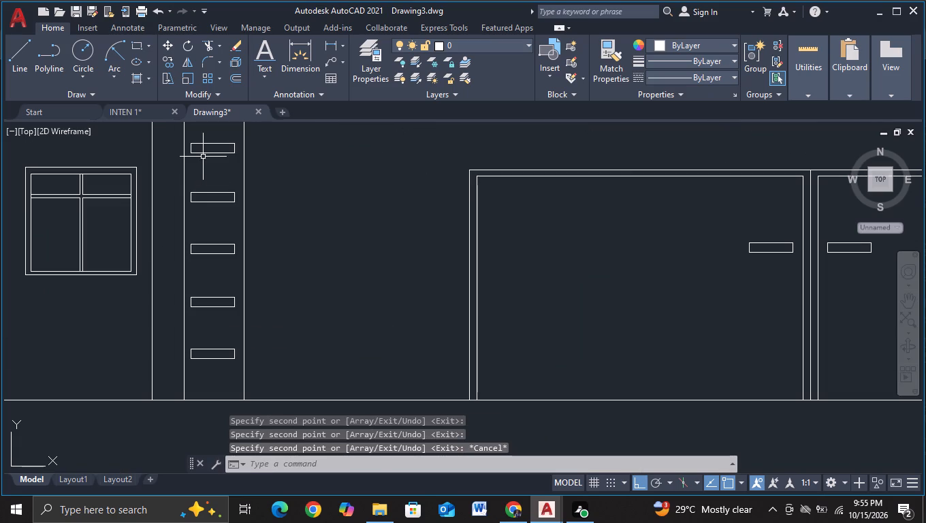
middle_drag(205, 161, 240, 196)
scroll(206, 162, down, 1)
click(230, 174)
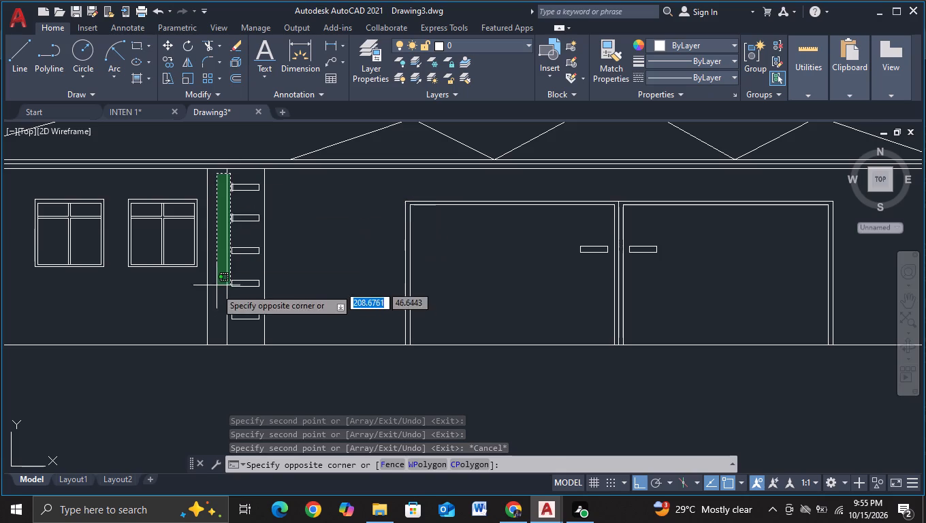
click(263, 336)
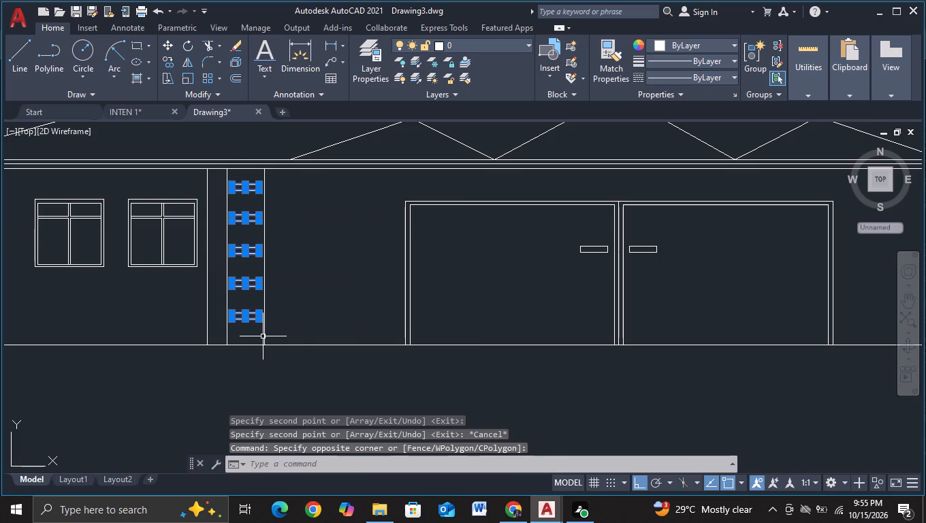
key(c)
click(293, 376)
click(245, 272)
middle_drag(479, 295, 0, 259)
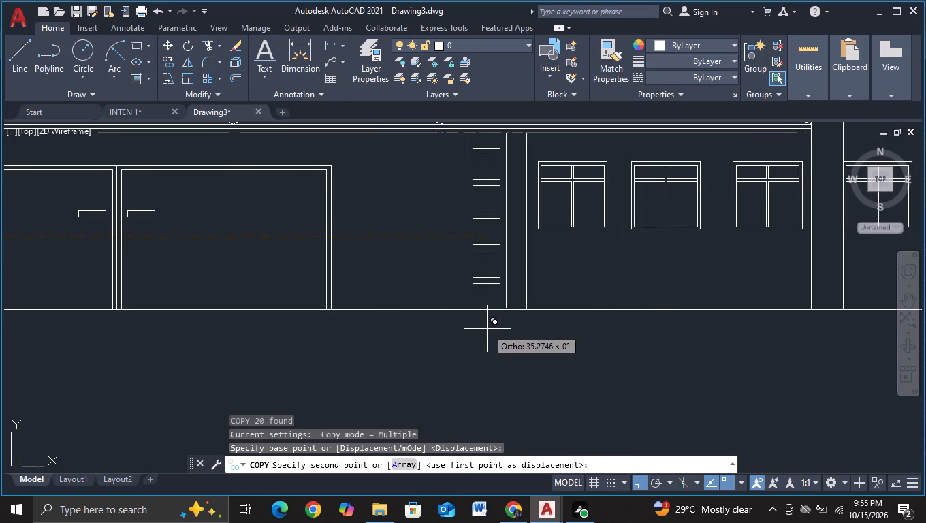
click(487, 329)
key(Escape)
scroll(480, 351, down, 2)
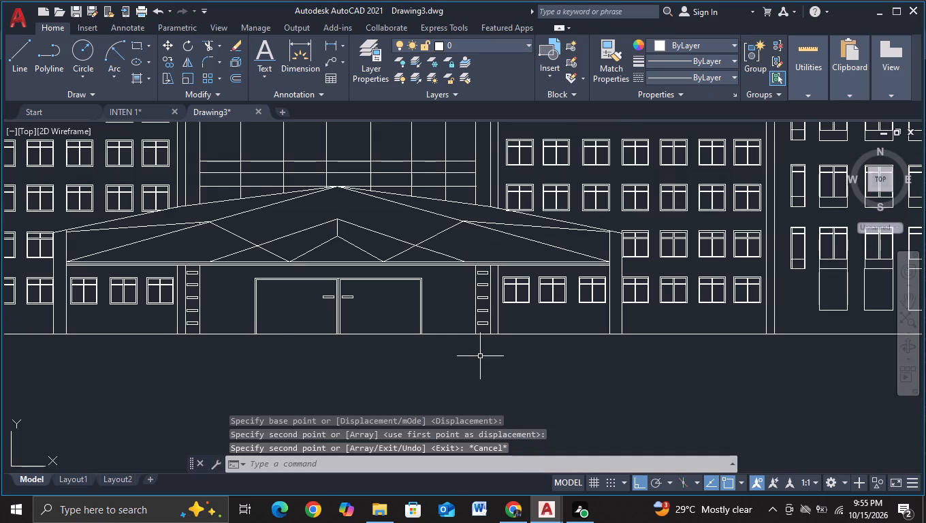
middle_drag(480, 356, 578, 356)
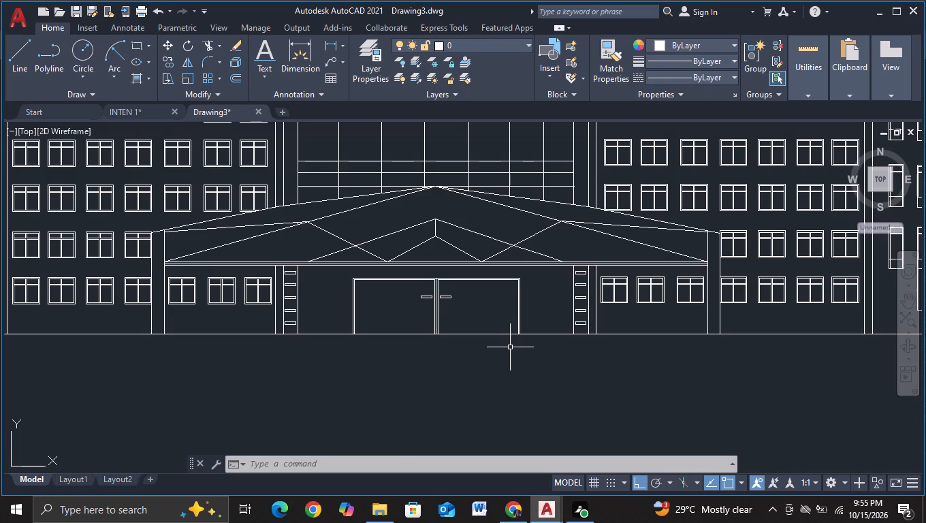
Draw two diagonal lines from the doorway frame's top-left corner to the left gable end and left V-point on the canopy beam's top edge.
click(11, 71)
scroll(228, 217, up, 2)
middle_drag(490, 409, 362, 367)
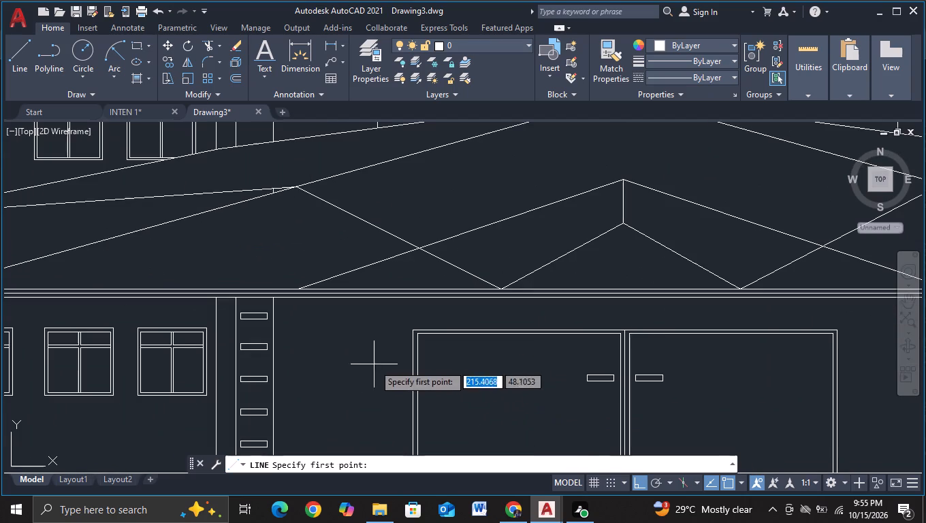
click(412, 334)
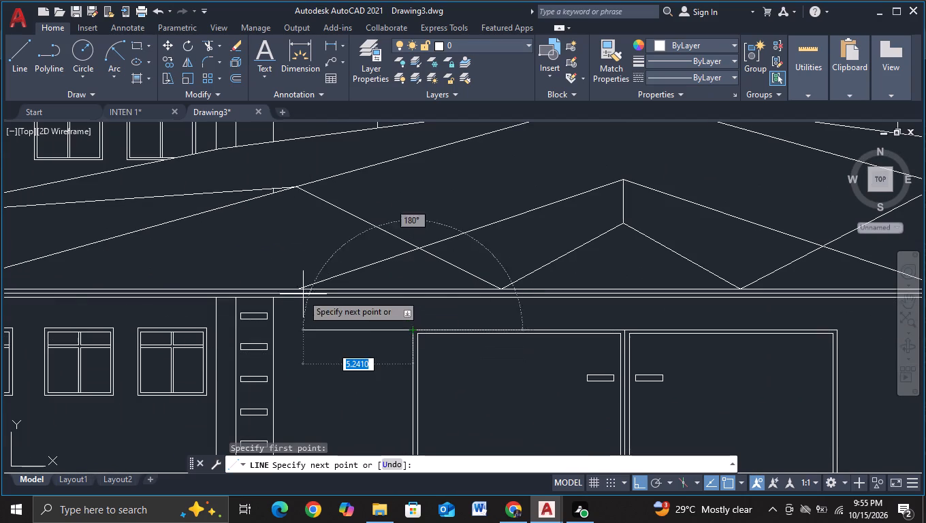
click(297, 288)
key(Escape)
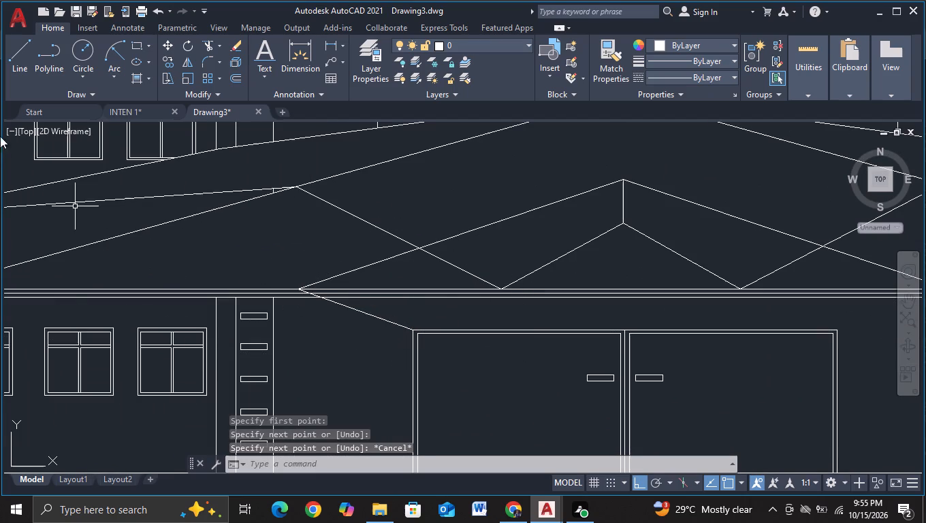
click(20, 62)
click(415, 330)
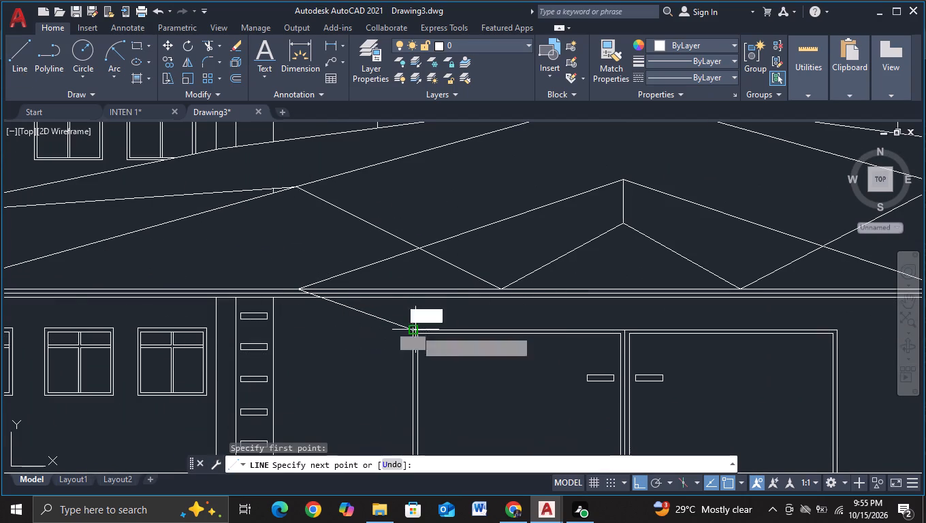
click(505, 294)
key(Escape)
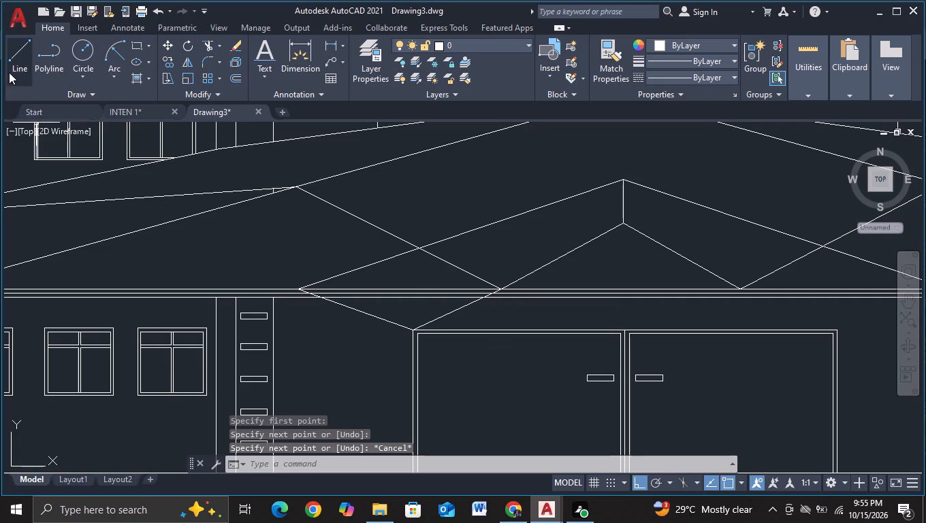
Draw two diagonal lines from the doorway frame's top-right corner to the right gable end and right V-point on the canopy beam's top edge.
click(12, 70)
middle_drag(554, 361, 336, 341)
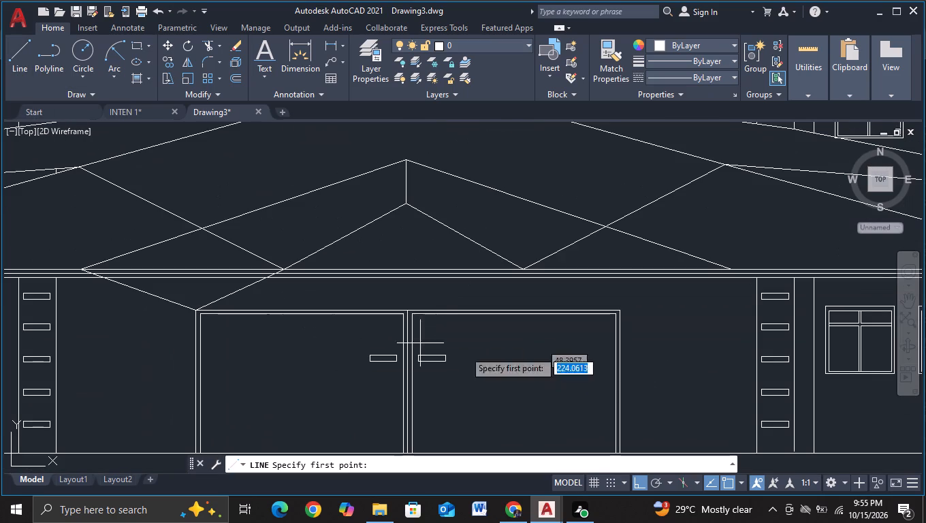
click(621, 315)
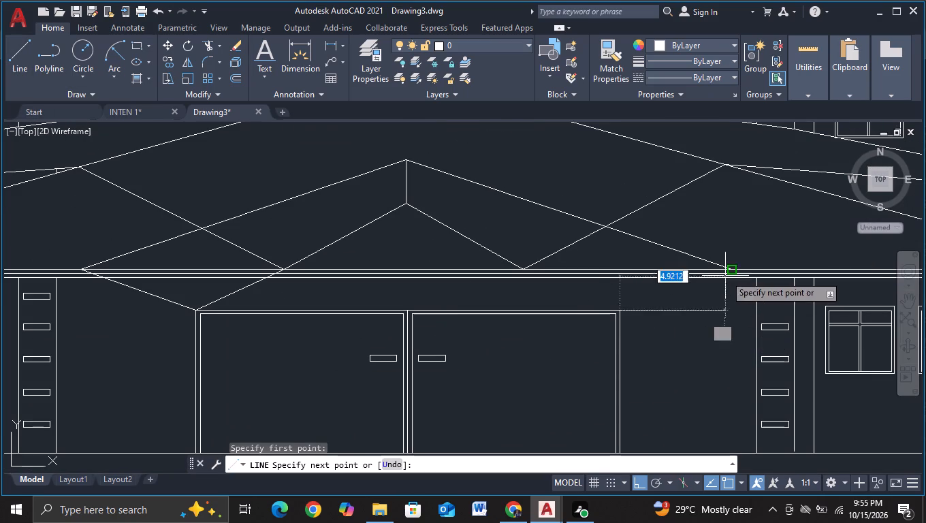
click(727, 271)
key(Escape)
click(20, 55)
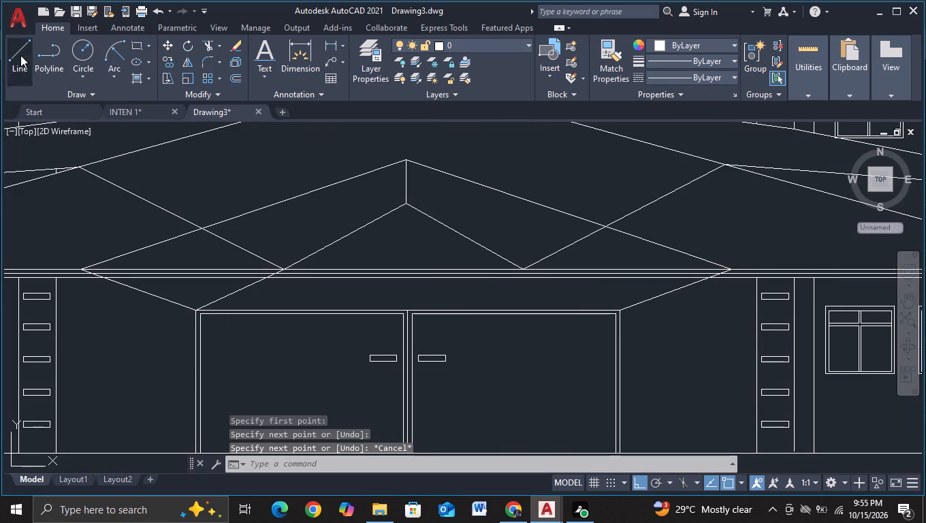
click(618, 308)
click(489, 257)
key(Escape)
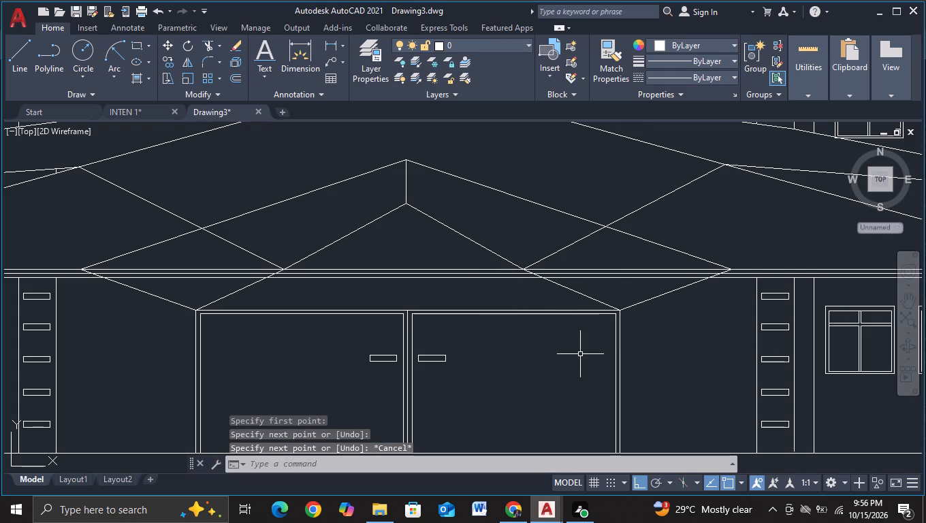
Draw a vertical line from the inner gable's left end on the canopy beam down past the ground line.
scroll(580, 354, down, 2)
middle_drag(571, 377, 577, 338)
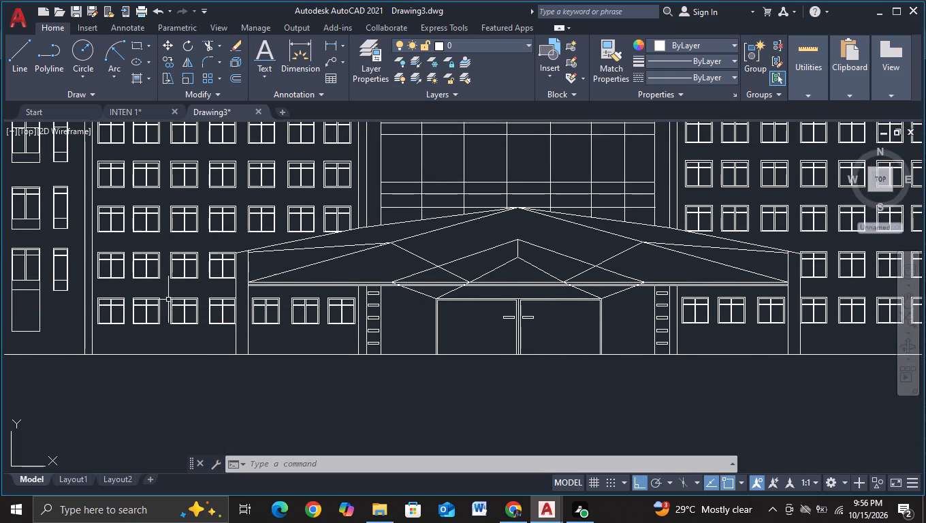
click(27, 76)
scroll(415, 352, up, 1)
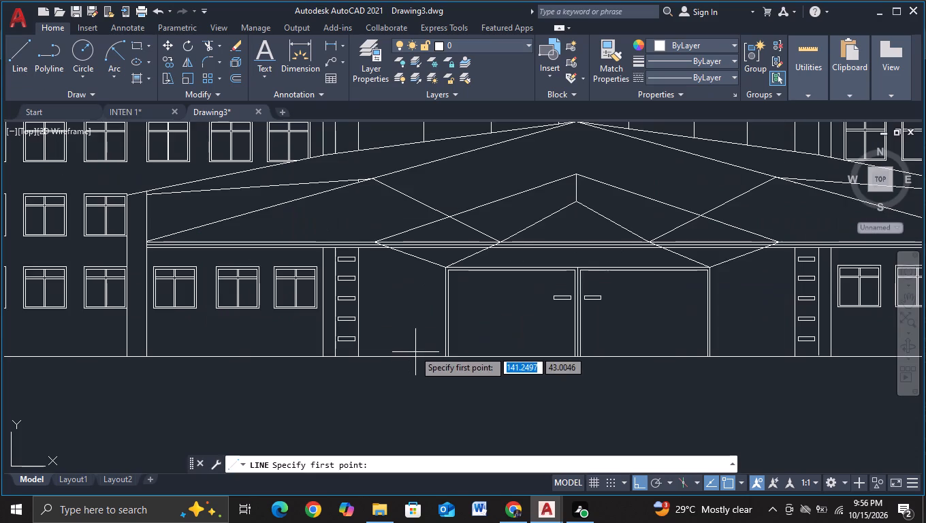
scroll(399, 309, up, 2)
middle_drag(402, 302, 425, 405)
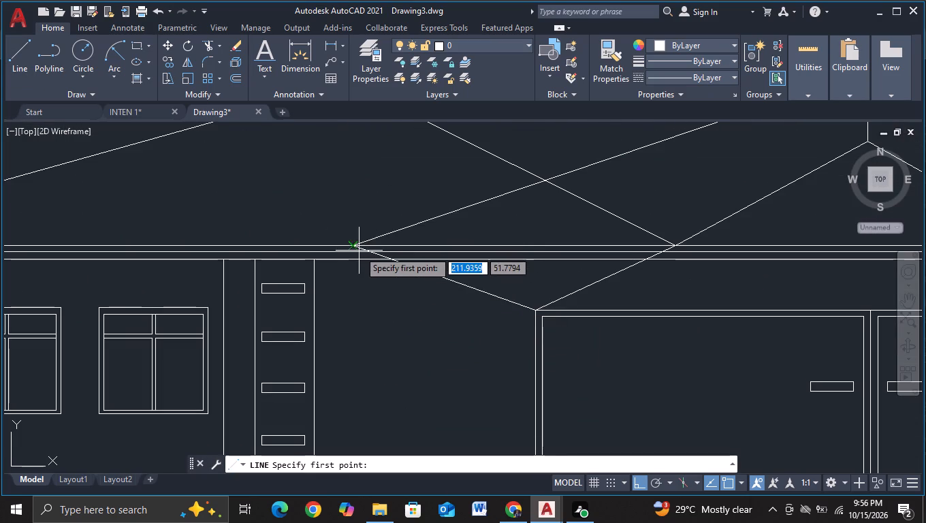
click(355, 247)
middle_drag(368, 415, 362, 304)
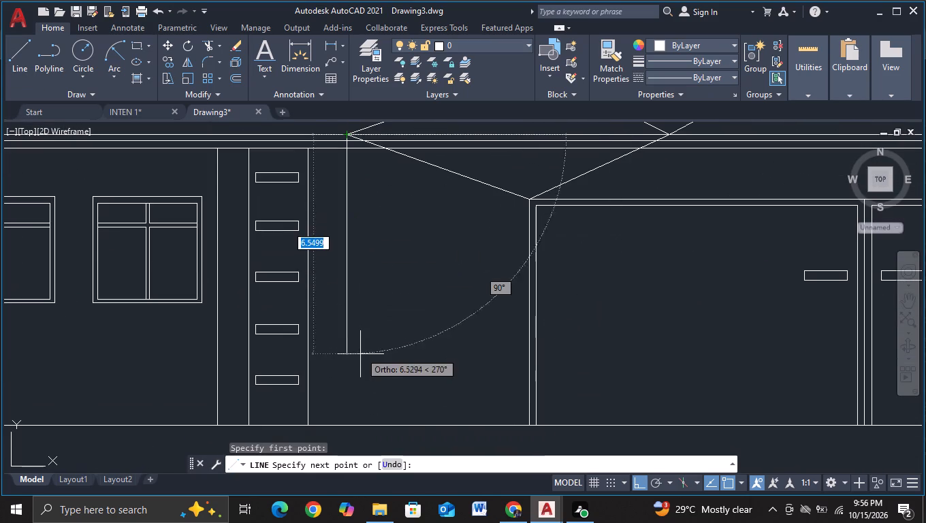
middle_drag(361, 443, 360, 336)
click(357, 354)
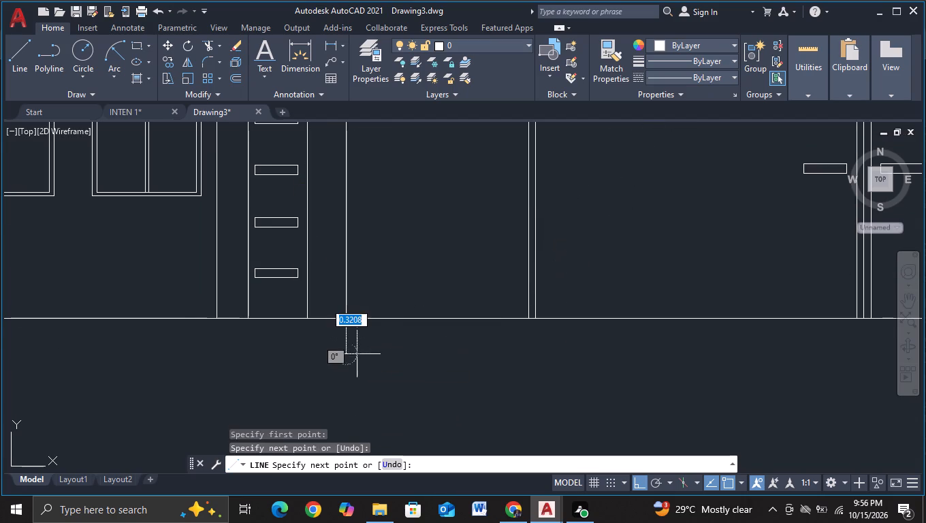
key(Escape)
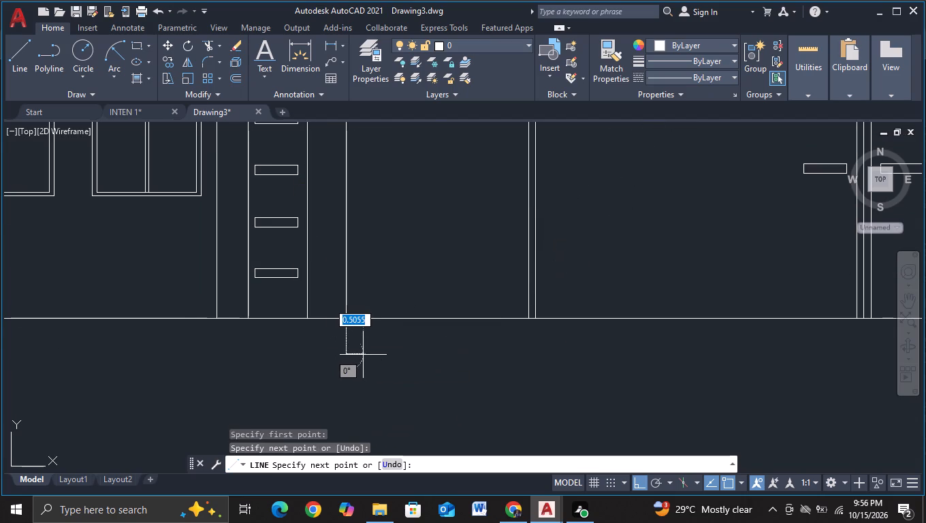
Draw a matching vertical line about 11.9 units long from the inner gable's right end down past the ground line.
scroll(363, 355, down, 2)
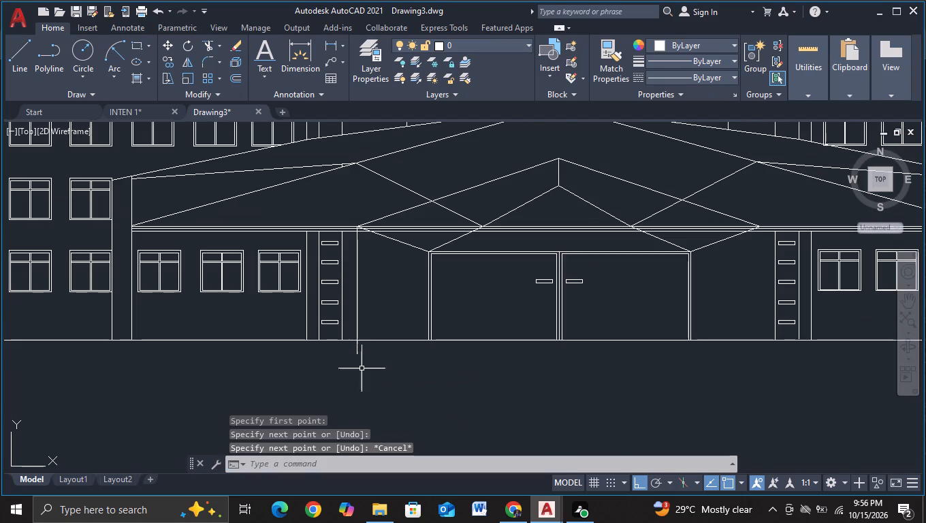
click(15, 74)
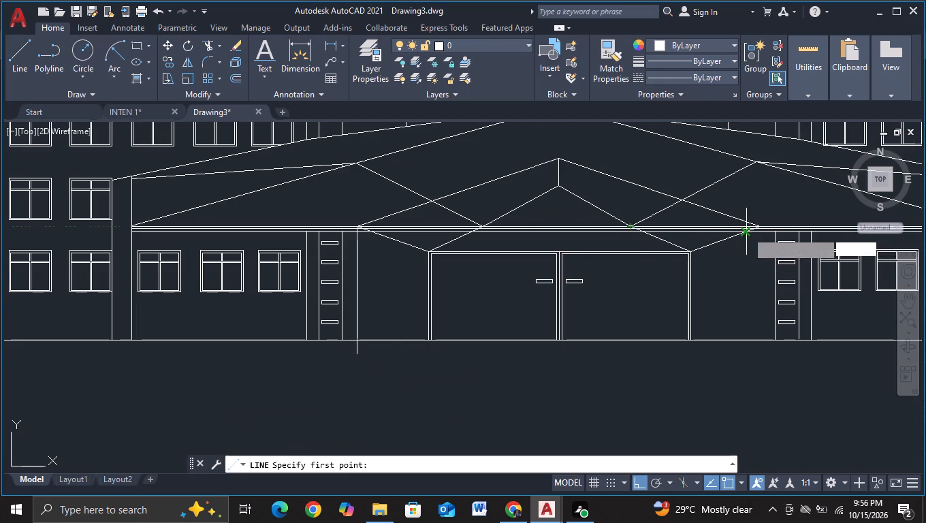
click(757, 229)
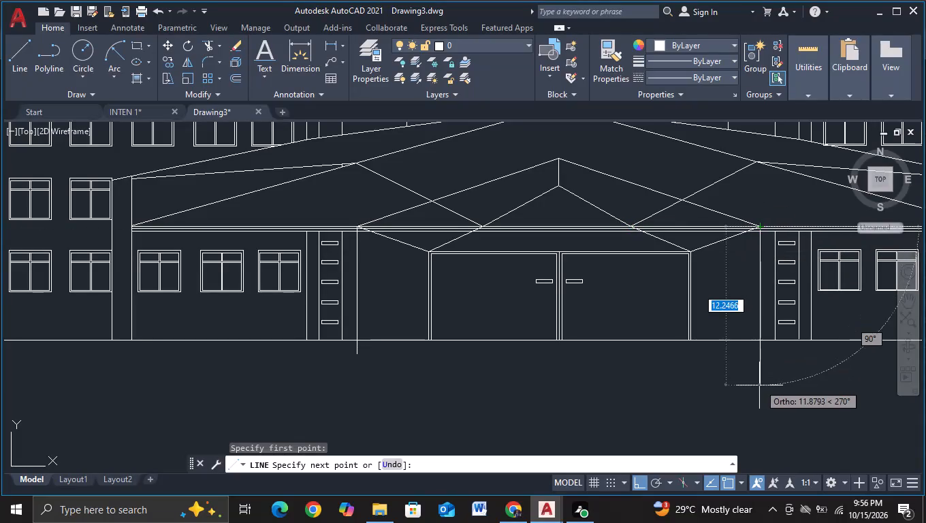
click(759, 385)
key(Escape)
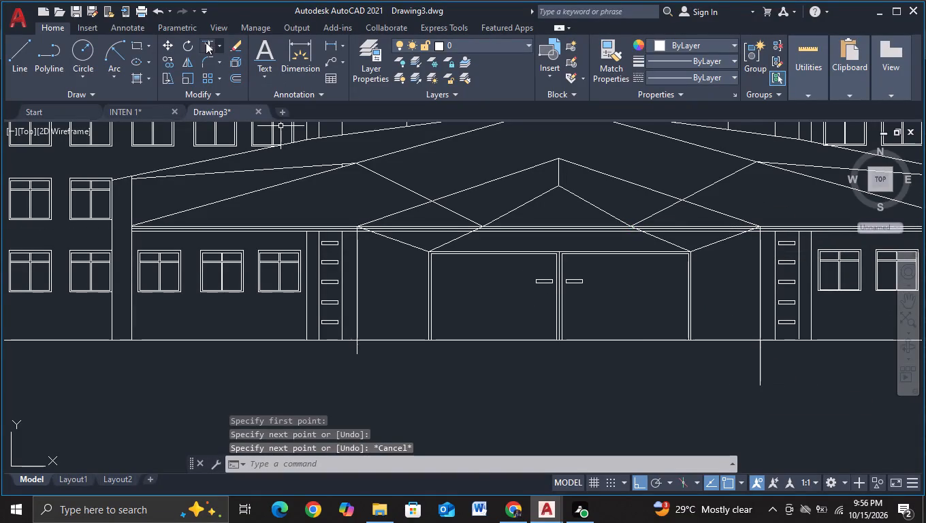
Trim the parts of both new vertical lines that extend below the ground line.
click(206, 42)
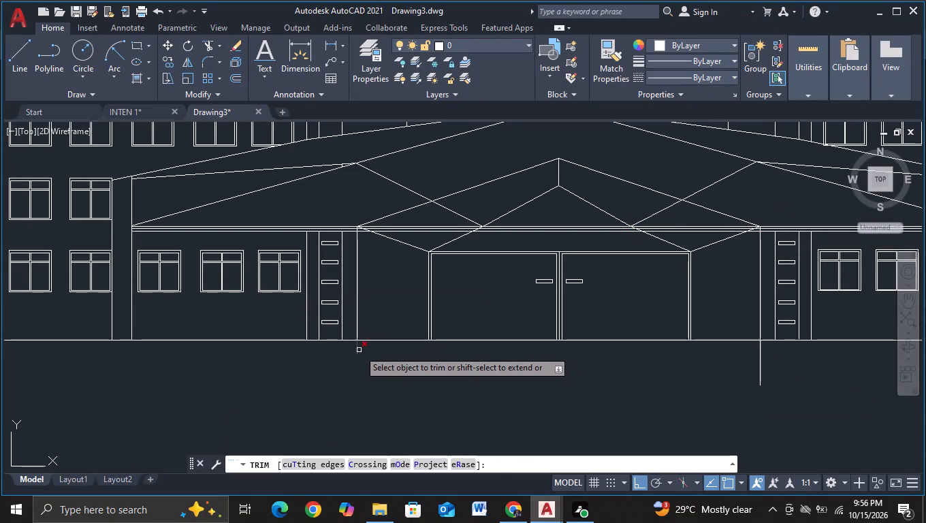
click(359, 350)
drag(792, 369, 722, 370)
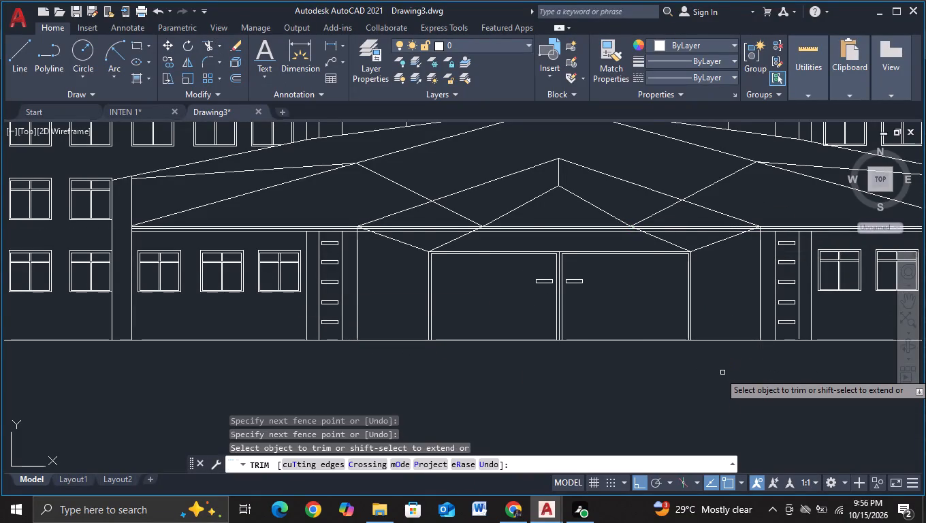
Trim the left vertical line and both left diagonals where they cross the canopy beam's horizontal band.
scroll(722, 373, down, 1)
scroll(721, 395, up, 1)
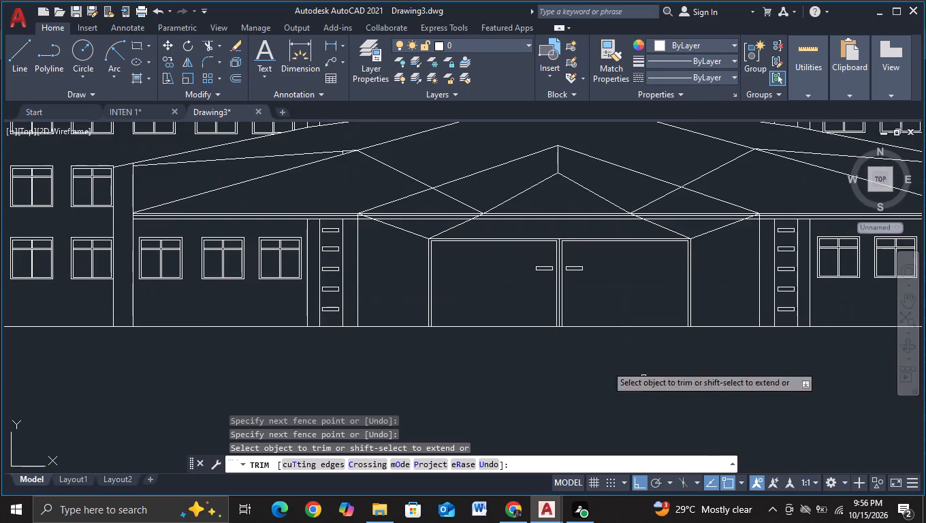
scroll(378, 227, up, 1)
middle_drag(377, 223, 451, 327)
scroll(451, 327, up, 3)
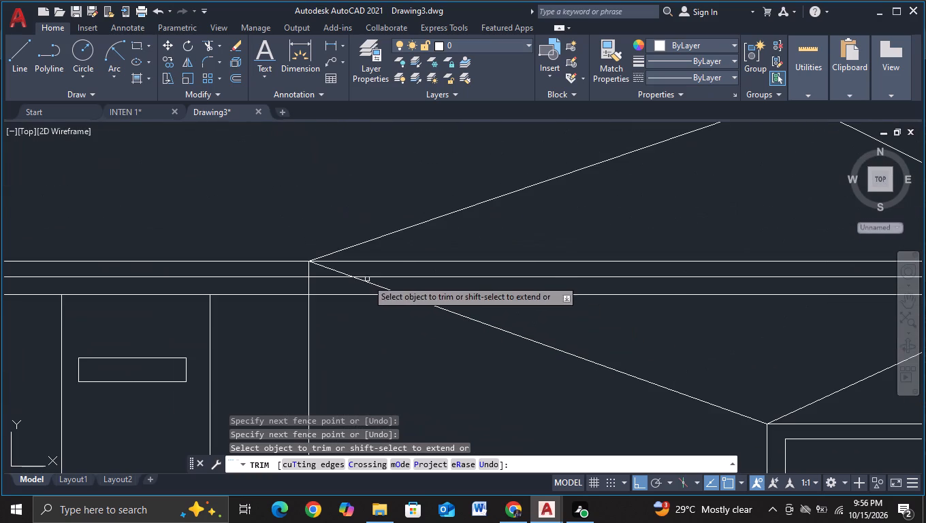
click(328, 267)
click(383, 289)
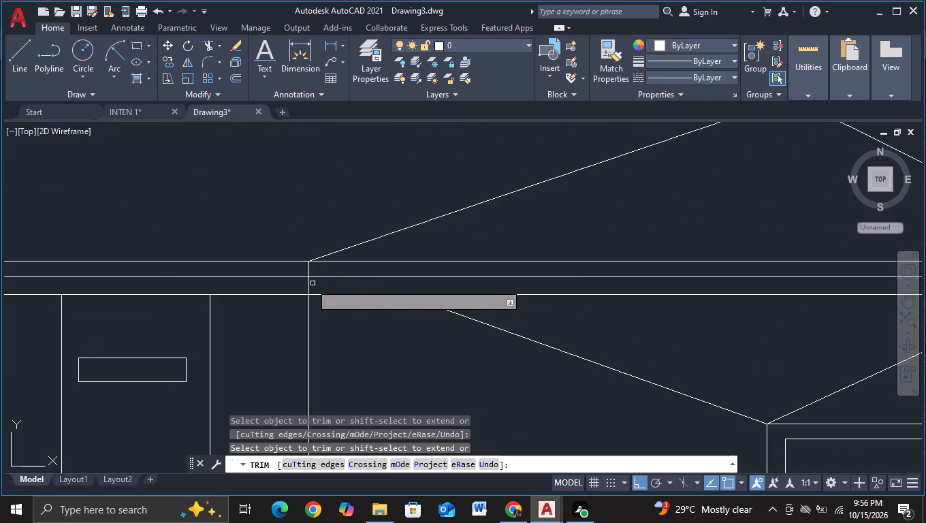
click(307, 283)
click(308, 269)
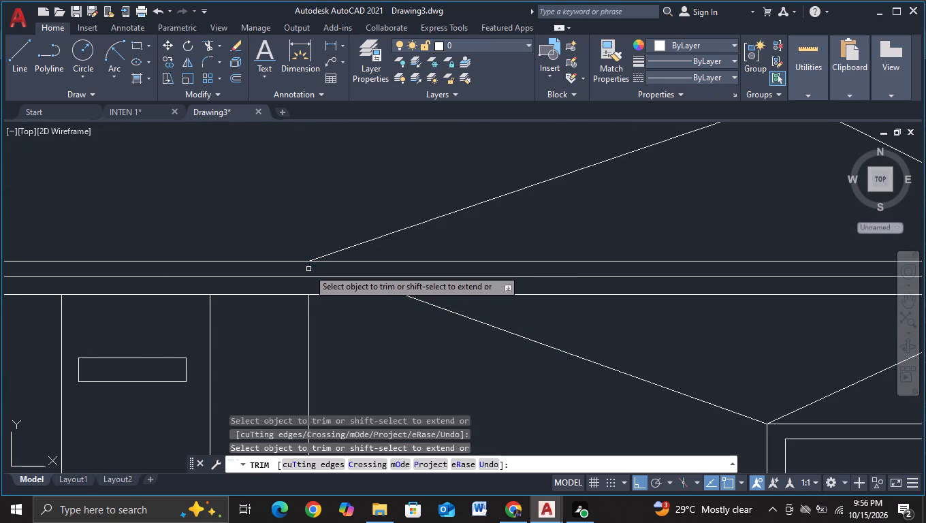
scroll(394, 346, down, 2)
middle_drag(432, 372, 287, 321)
scroll(608, 338, up, 2)
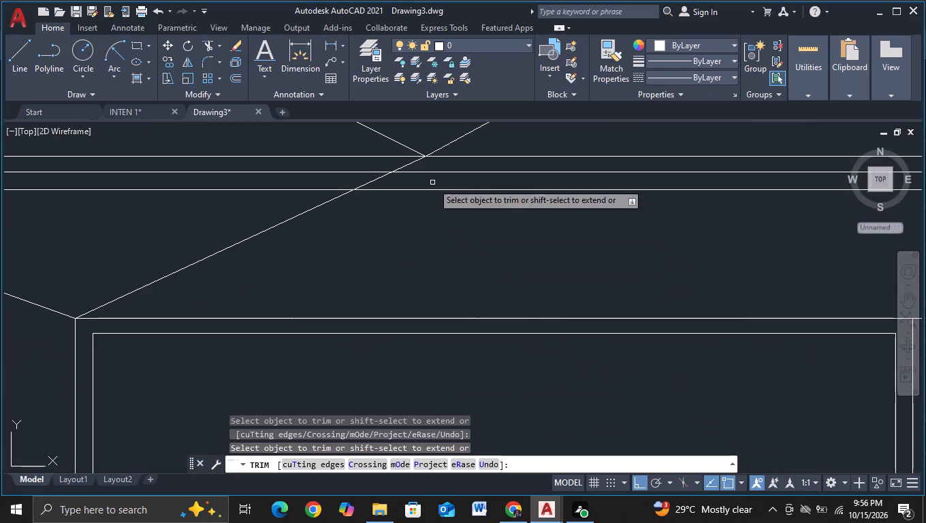
click(411, 161)
click(377, 177)
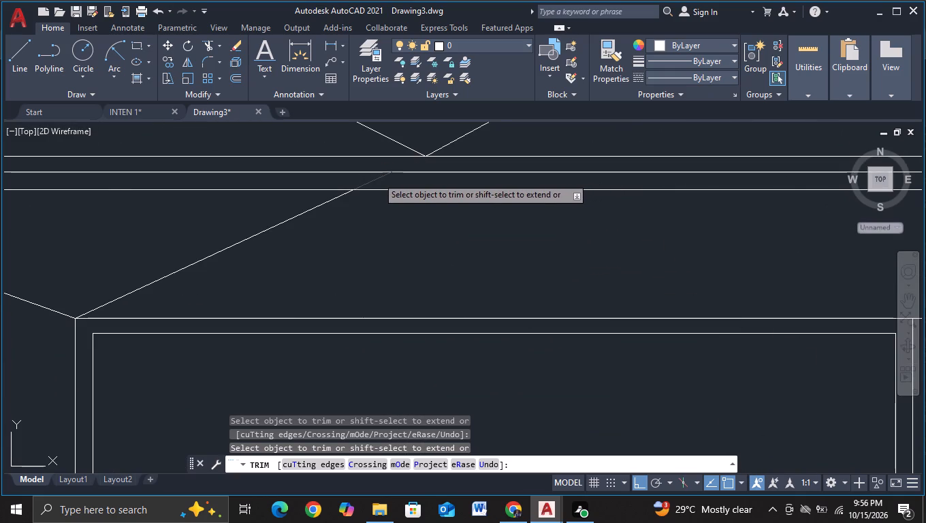
Trim both right diagonals and the right vertical line where they cross the canopy beam's horizontal band.
scroll(412, 208, down, 2)
middle_drag(526, 230, 264, 225)
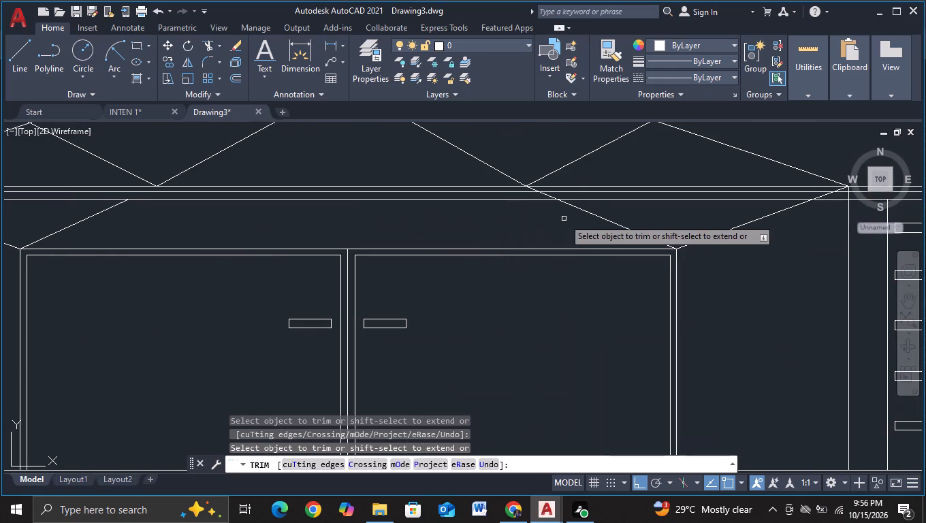
scroll(562, 213, down, 1)
scroll(562, 212, up, 2)
click(520, 178)
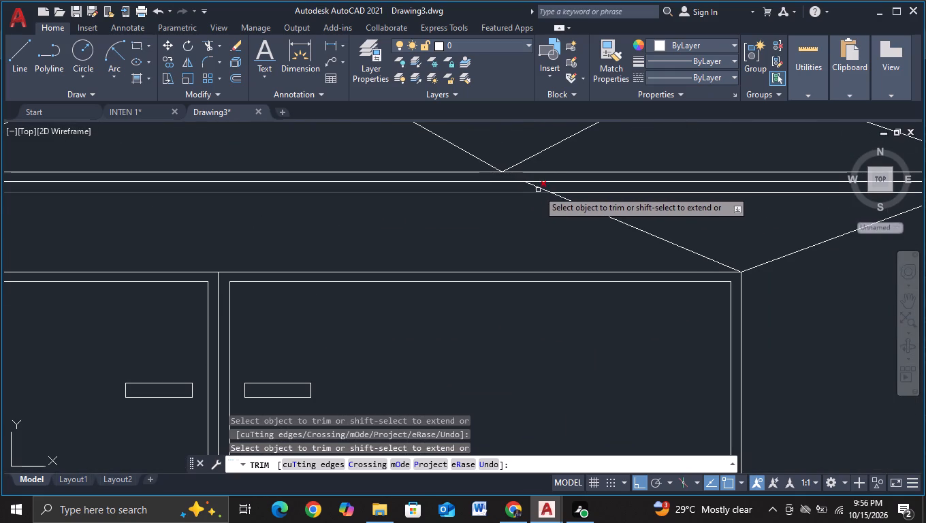
click(538, 189)
scroll(575, 225, down, 1)
middle_drag(747, 264, 712, 270)
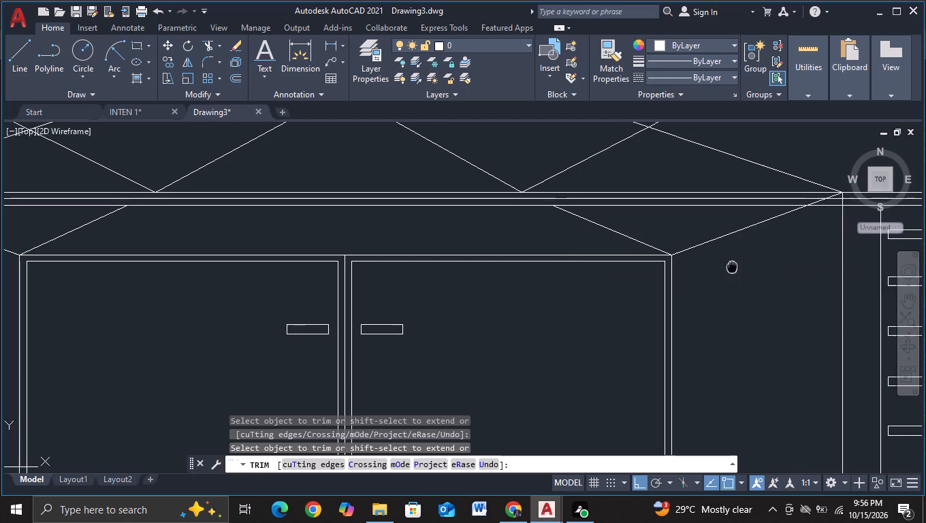
middle_drag(712, 270, 530, 298)
scroll(587, 235, up, 1)
click(624, 234)
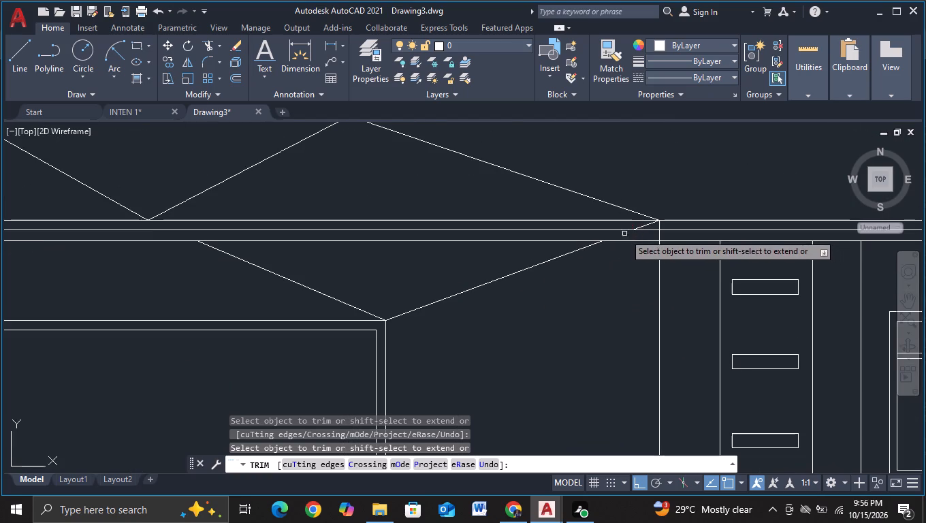
click(640, 226)
scroll(574, 317, down, 1)
scroll(620, 282, up, 2)
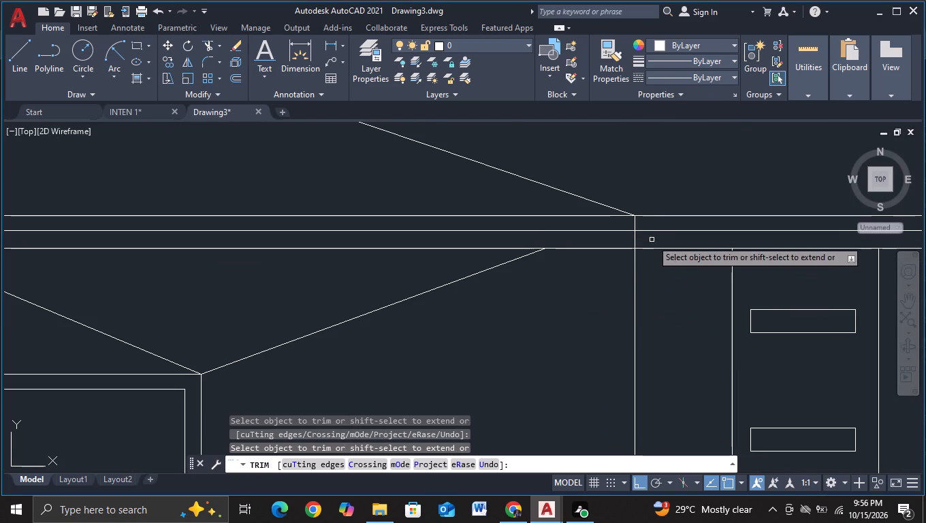
click(633, 222)
click(636, 241)
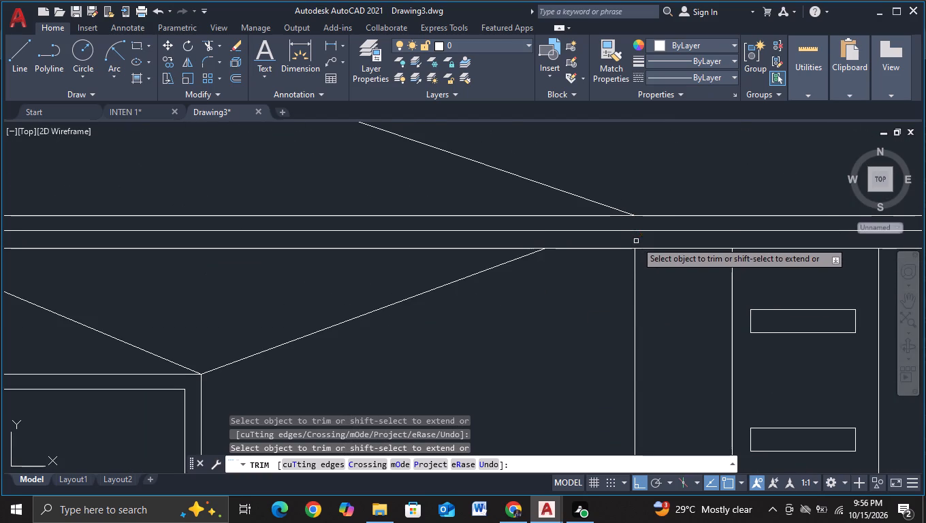
scroll(516, 357, down, 1)
key(Escape)
scroll(515, 361, down, 3)
middle_drag(520, 377, 566, 273)
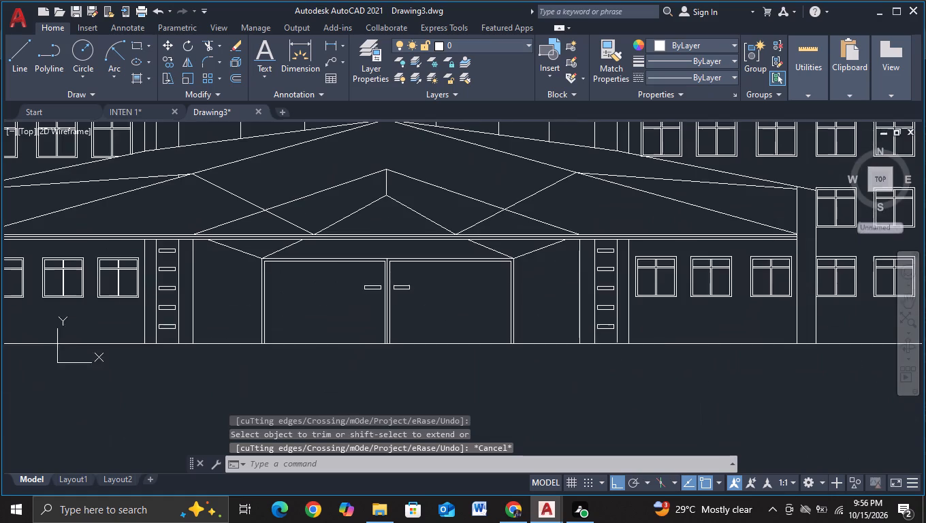
middle_drag(552, 376, 596, 317)
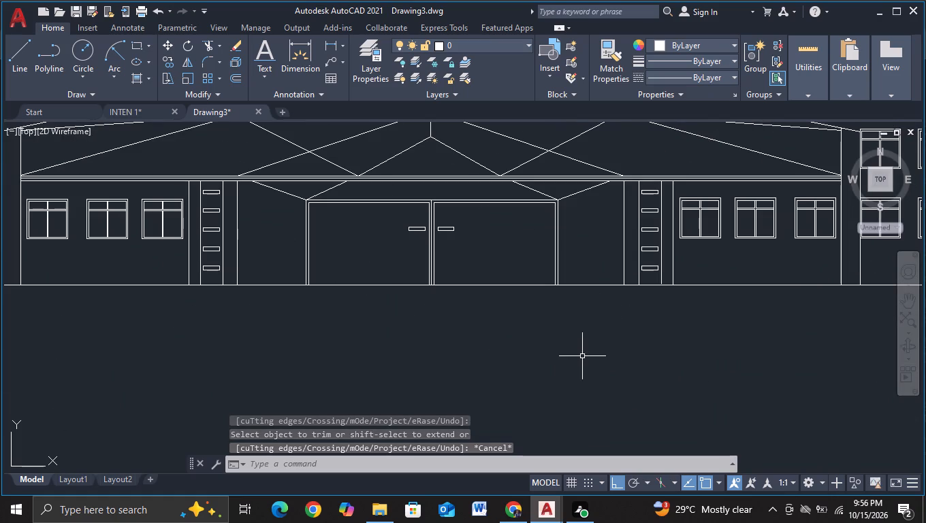
Draw diagonals from the doorway's two upper outer corners down to the bases of the inner vertical lines on the ground line.
click(16, 62)
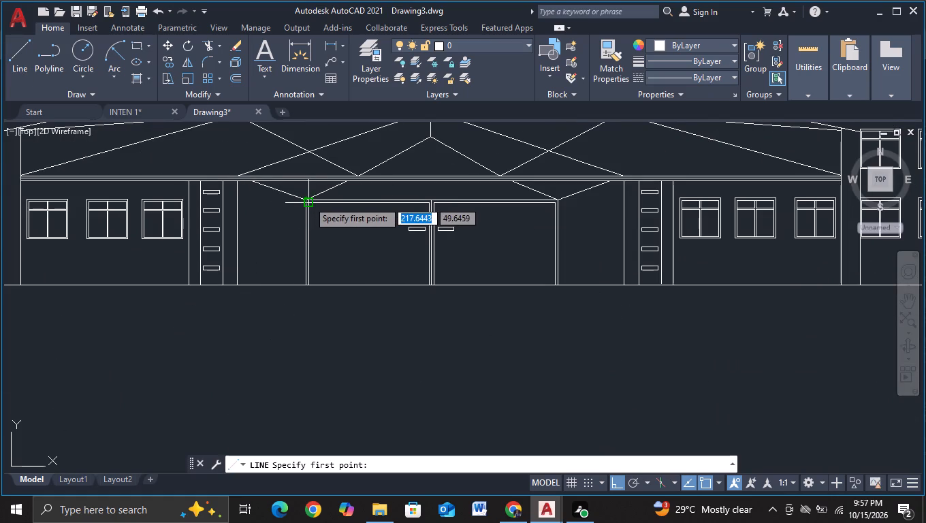
click(306, 200)
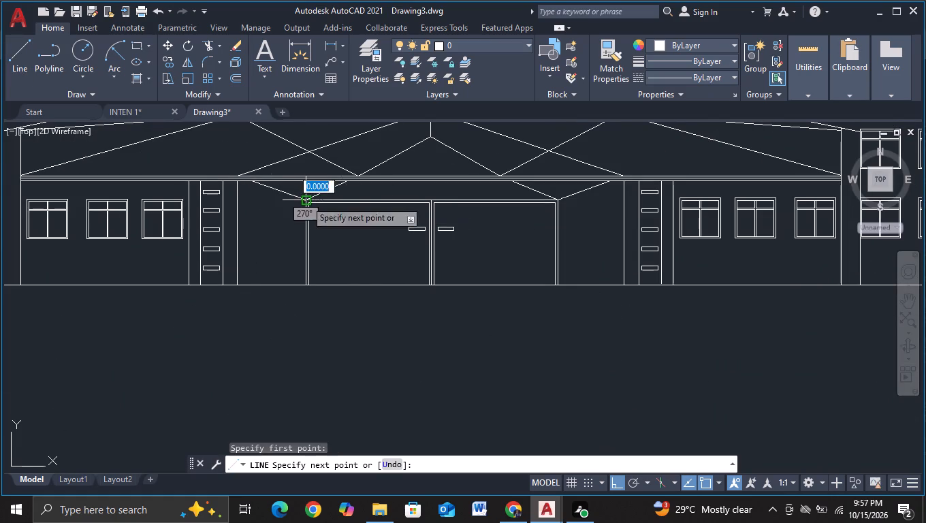
click(238, 285)
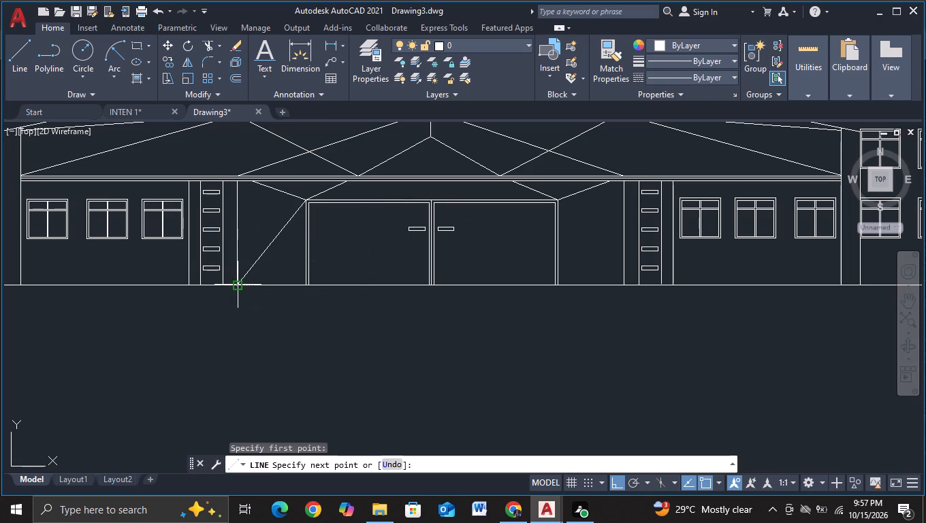
key(Escape)
click(12, 72)
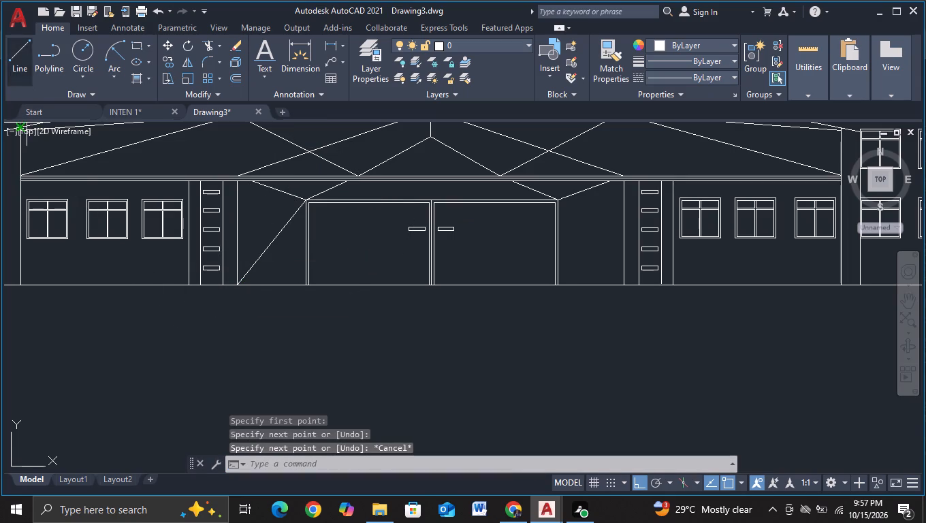
click(558, 201)
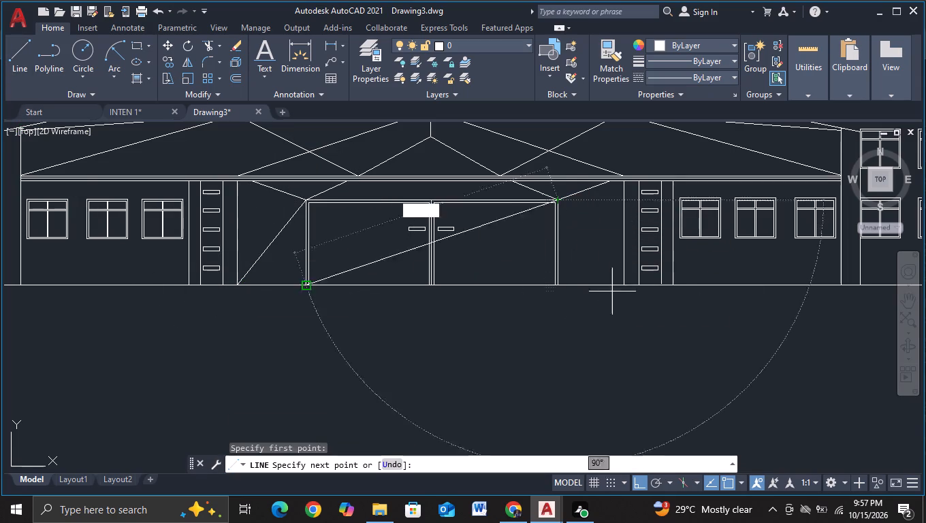
click(624, 283)
key(Escape)
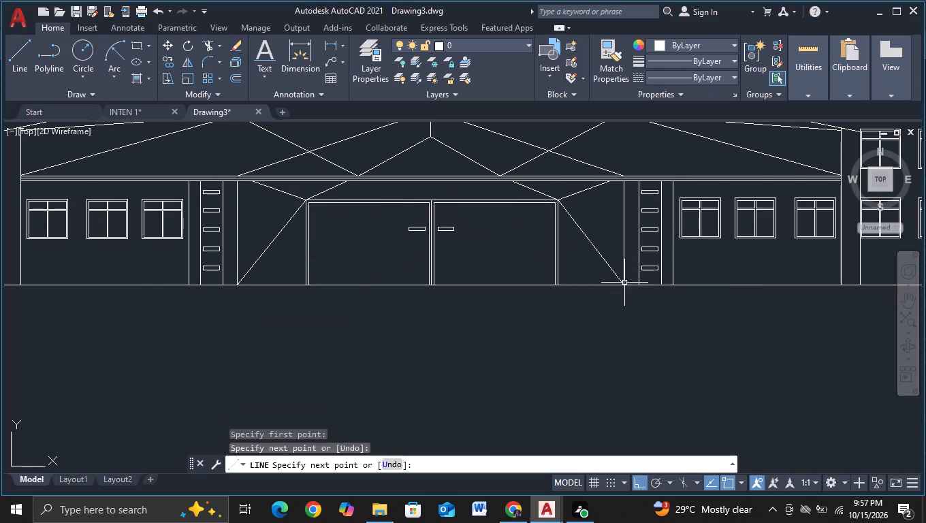
Draw a near-vertical line about 5.1 units long from the top centre of the double doorway up to the inner gable's lower apex.
scroll(596, 375, down, 1)
middle_drag(601, 398, 626, 345)
scroll(626, 349, down, 2)
middle_drag(651, 381, 640, 353)
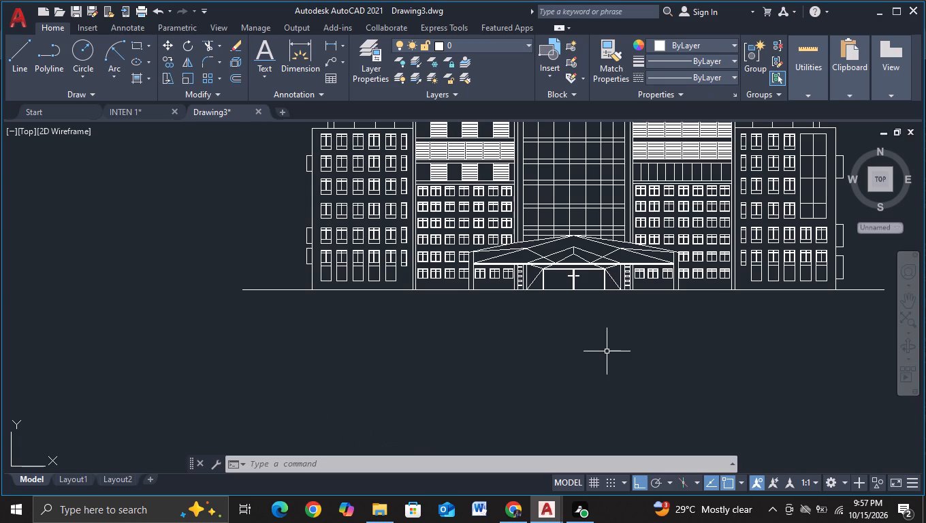
scroll(606, 351, up, 2)
middle_drag(606, 351, 634, 418)
click(12, 58)
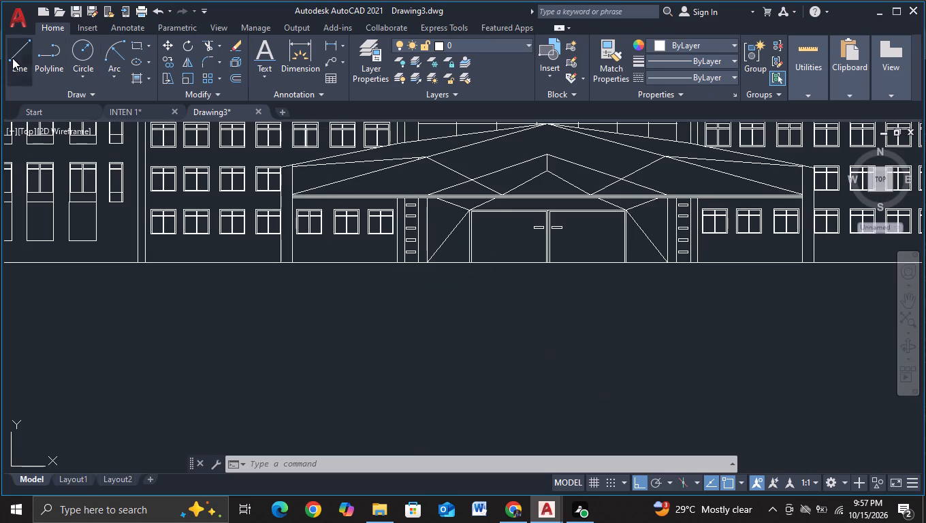
scroll(629, 283, up, 2)
middle_drag(458, 178, 548, 381)
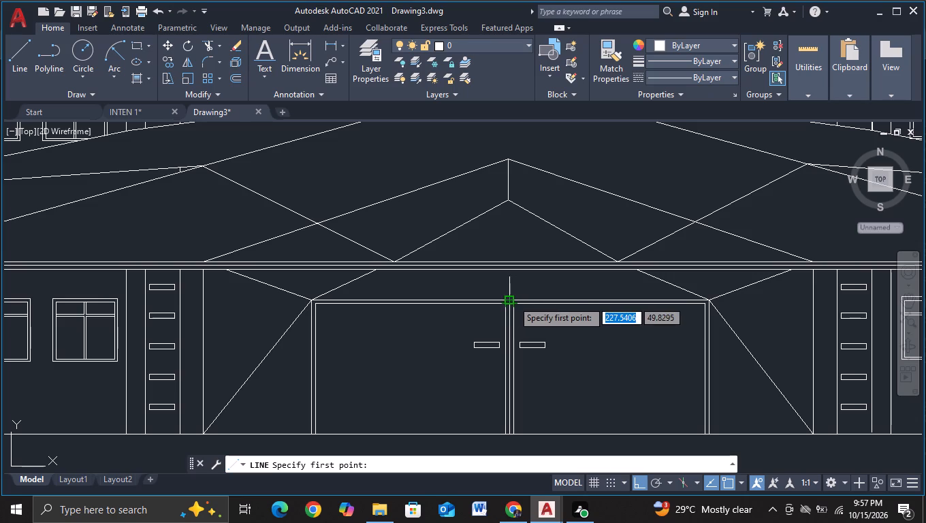
click(513, 300)
click(508, 200)
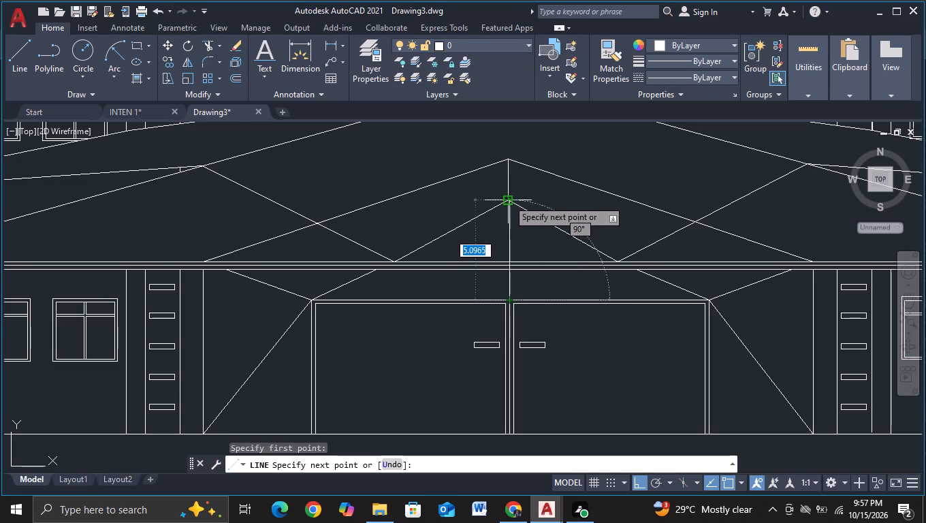
key(Escape)
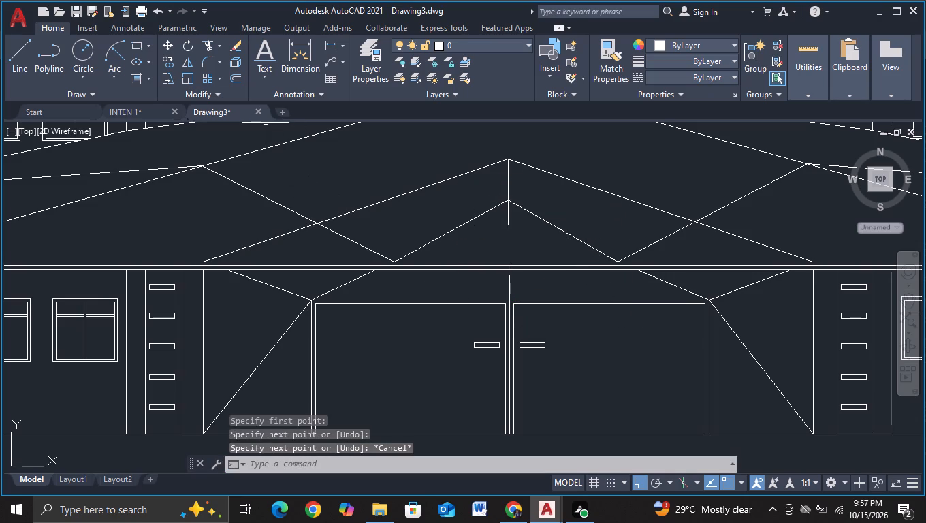
Trim the new centre line where it crosses the canopy beam's horizontal band.
click(210, 48)
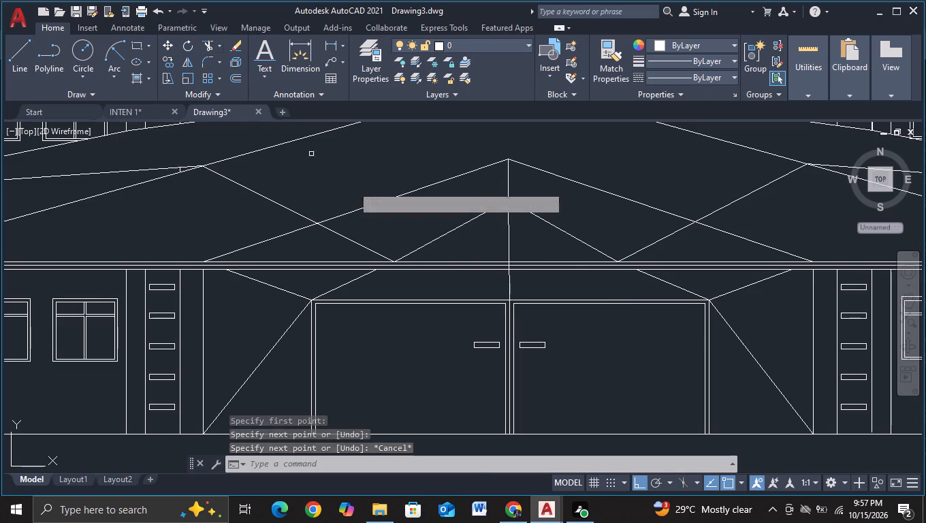
scroll(472, 267, up, 3)
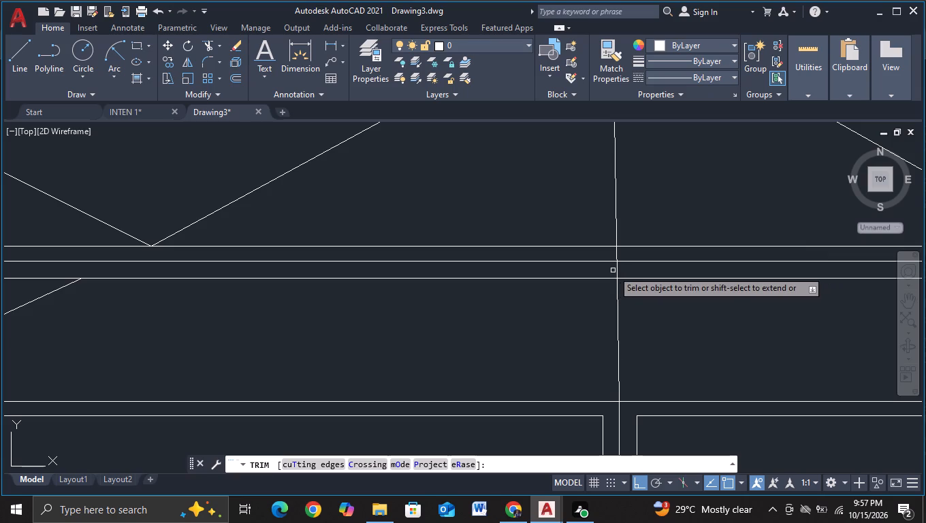
click(616, 273)
click(614, 256)
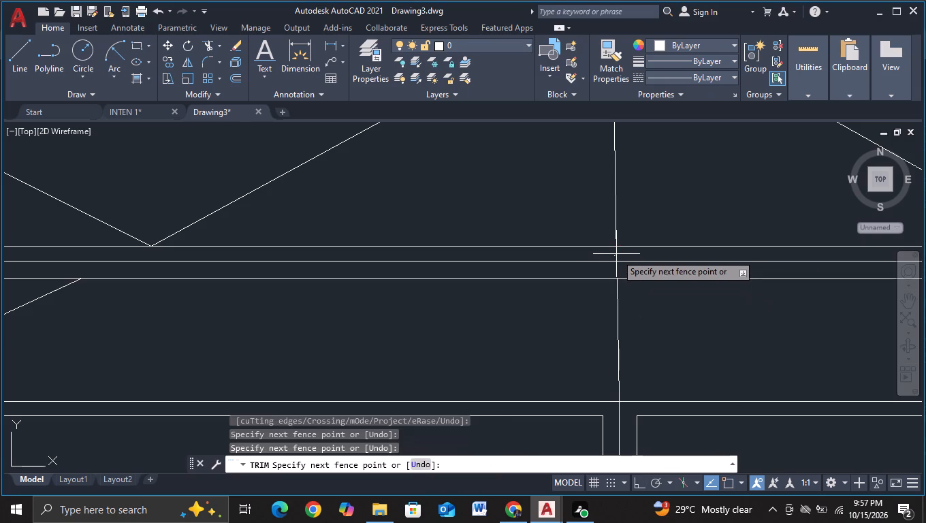
click(618, 254)
Draw a vertical line from the inner gable's upper apex to the peak of the canopy roof.
scroll(626, 328, down, 3)
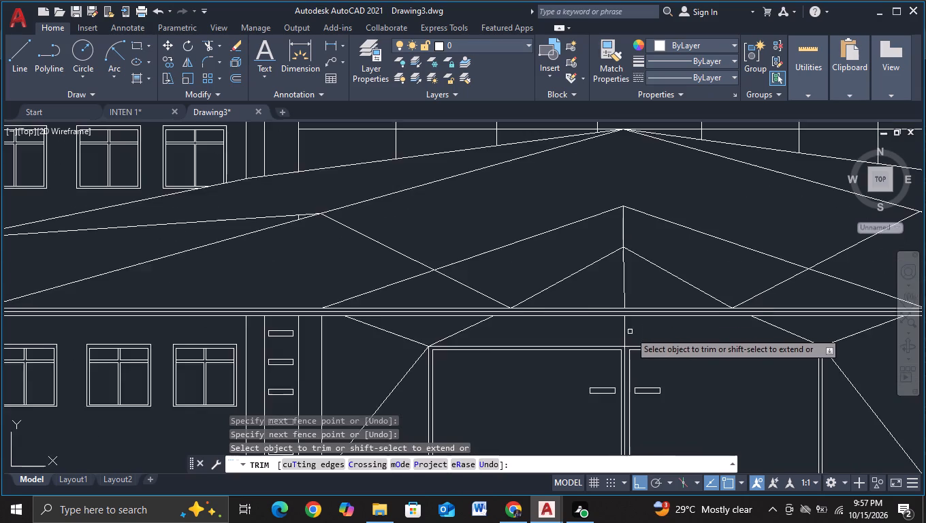
scroll(631, 333, down, 1)
scroll(670, 377, down, 1)
middle_drag(678, 389, 625, 311)
scroll(624, 312, down, 1)
middle_drag(666, 369, 589, 331)
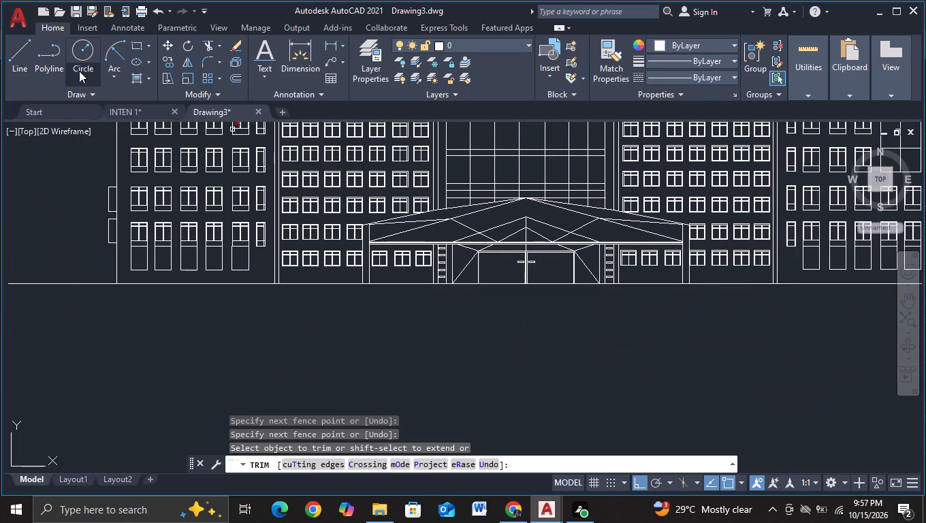
click(20, 63)
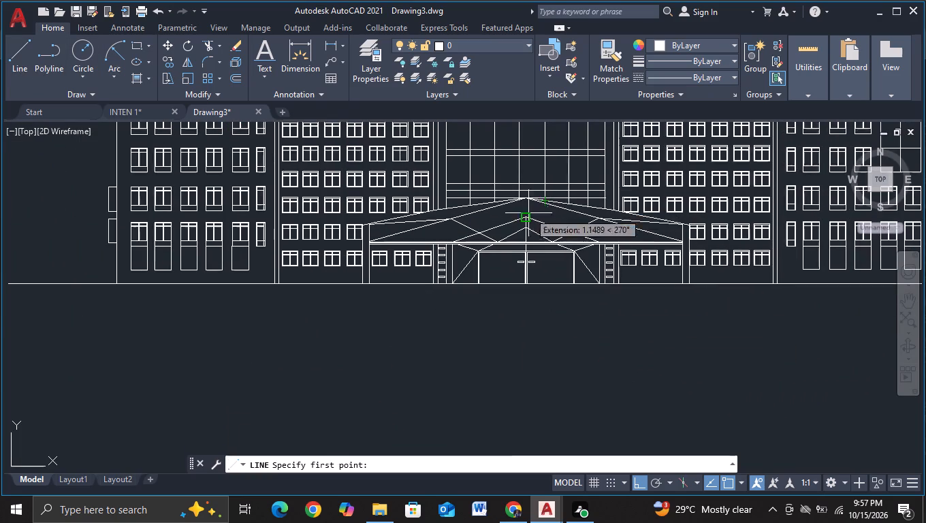
click(526, 213)
click(524, 199)
key(Escape)
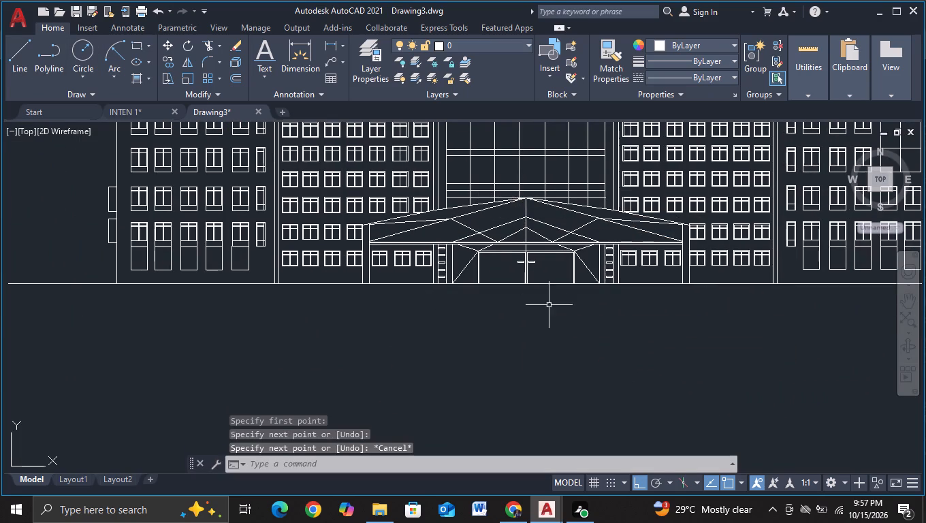
Draw a panel's left side about 5.0 units down from the left wing's lowest narrow window and its bottom edge about 1.77 units across.
scroll(556, 323, down, 2)
scroll(570, 341, up, 2)
middle_drag(570, 340, 624, 326)
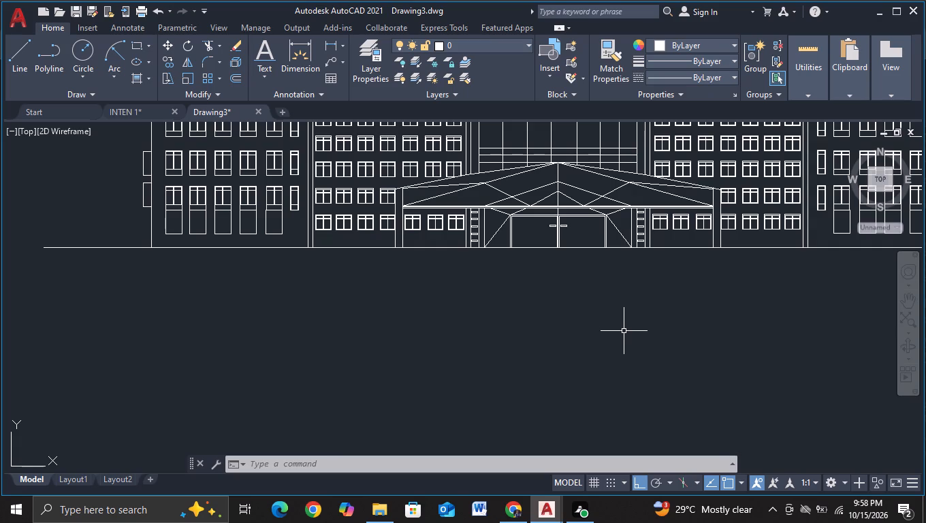
scroll(624, 332, down, 1)
middle_drag(624, 332, 652, 424)
middle_drag(238, 242, 242, 220)
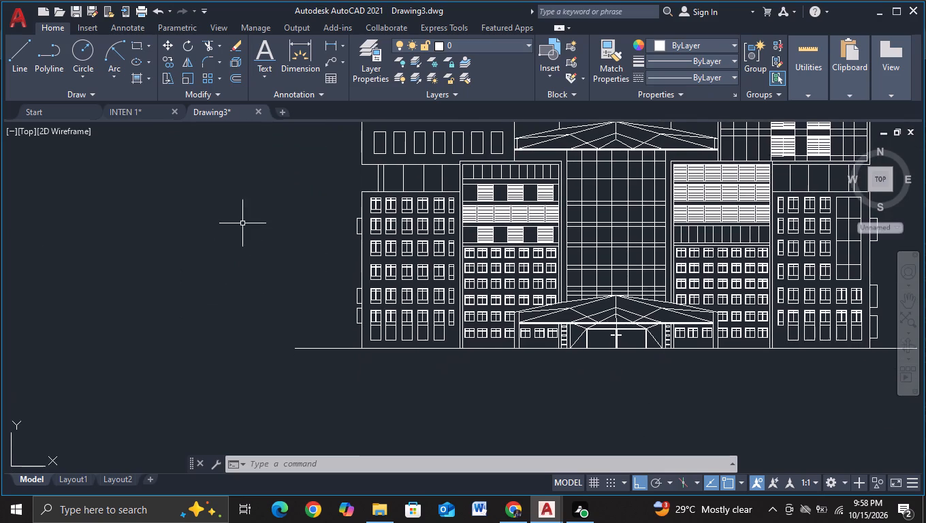
scroll(255, 235, up, 1)
click(22, 75)
middle_drag(286, 329, 287, 329)
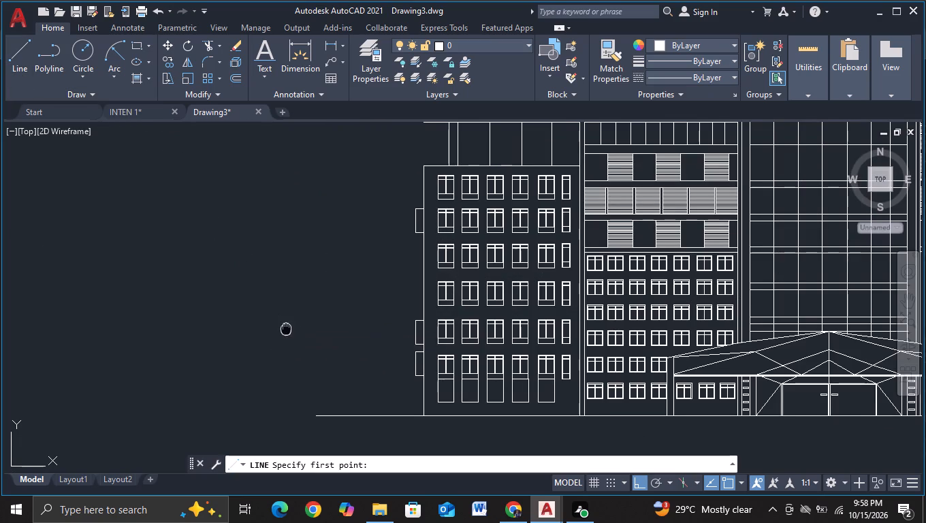
middle_drag(287, 329, 183, 207)
scroll(473, 355, up, 2)
middle_drag(416, 271, 474, 421)
scroll(488, 321, up, 1)
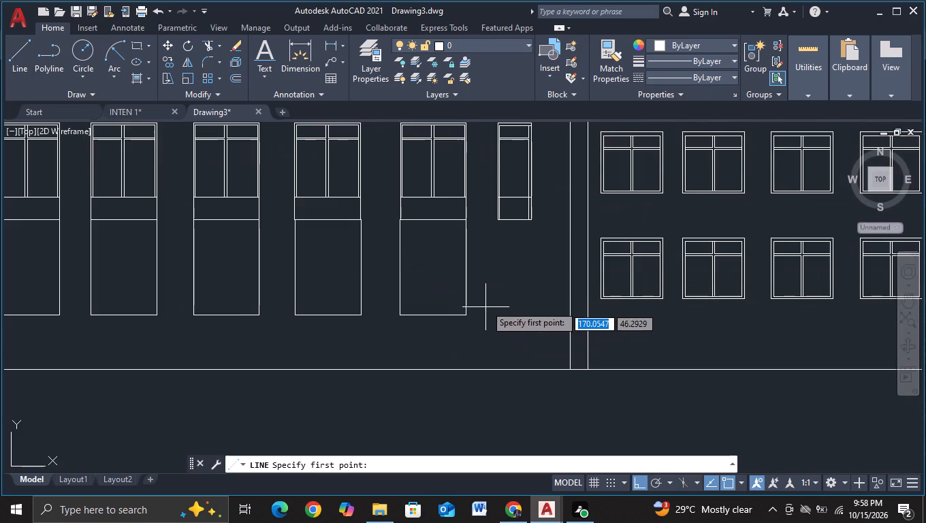
middle_drag(493, 296, 498, 340)
click(504, 264)
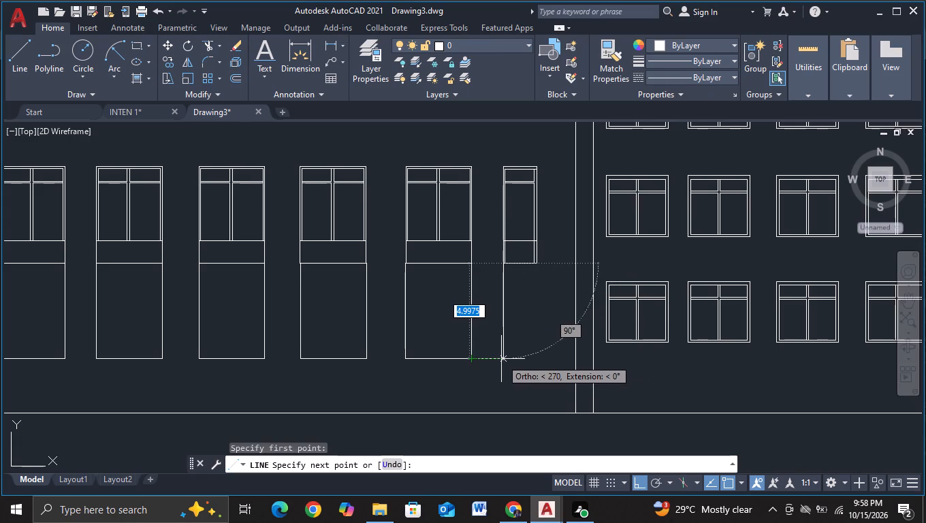
click(502, 359)
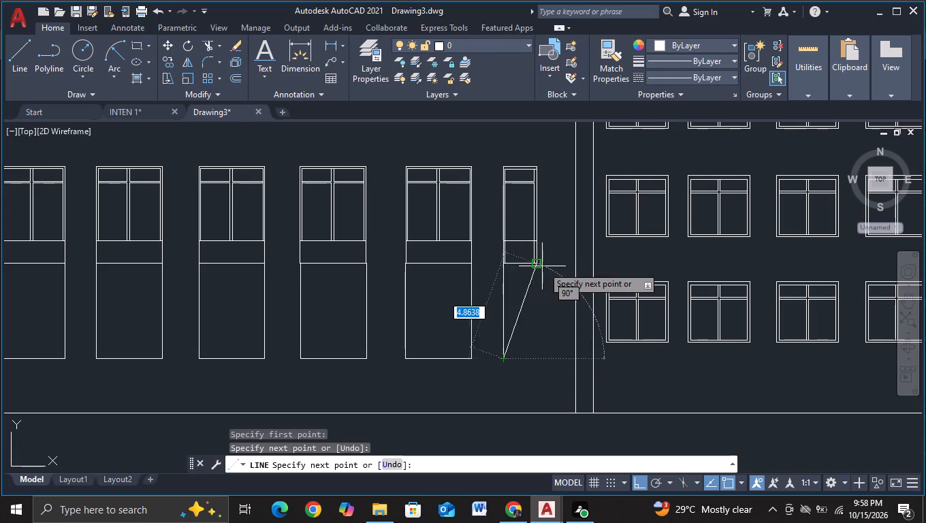
click(537, 360)
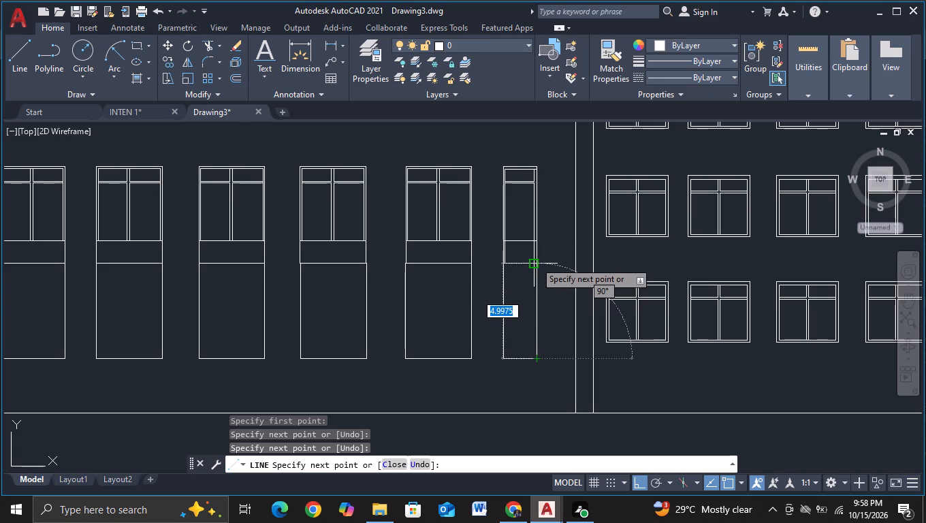
Complete the panel's right side with a vertical line about 5.0 units up to the narrow window's outer bottom-right corner.
click(535, 261)
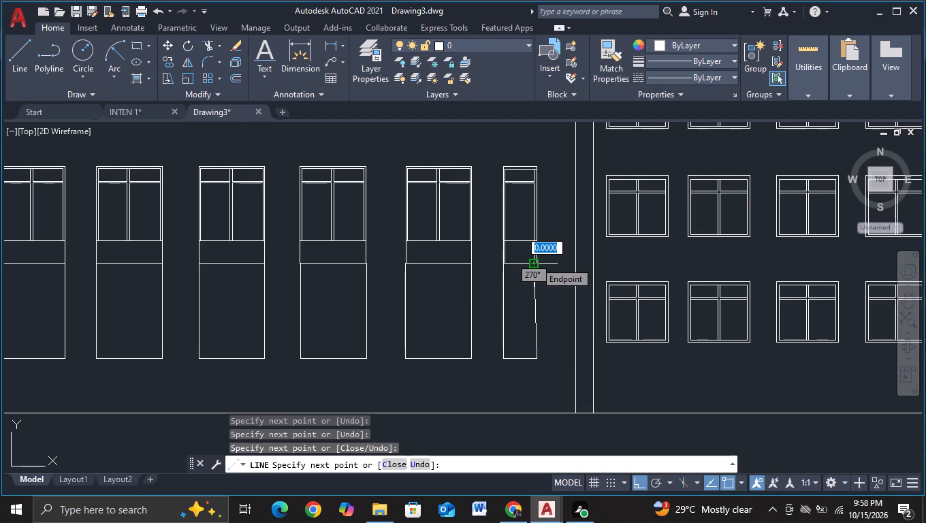
key(ctrl+z)
scroll(542, 281, up, 2)
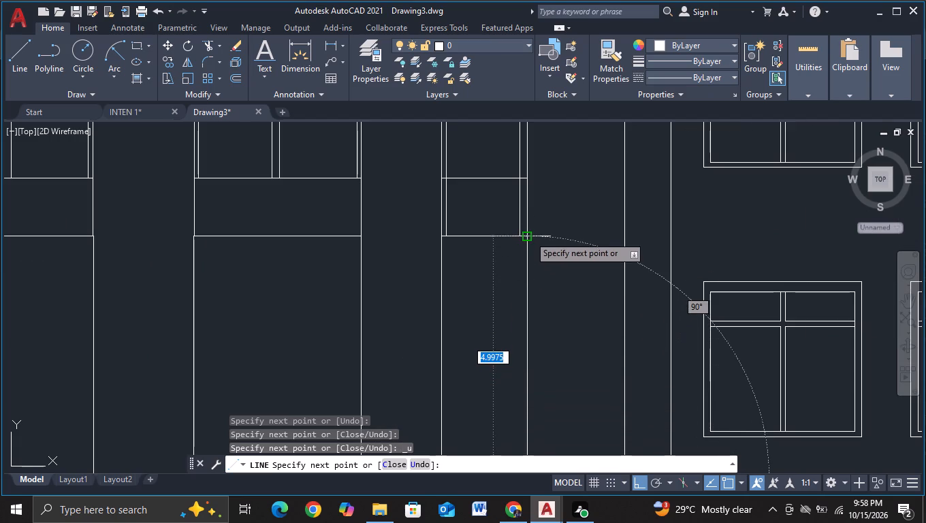
scroll(538, 303, down, 2)
scroll(537, 366, up, 1)
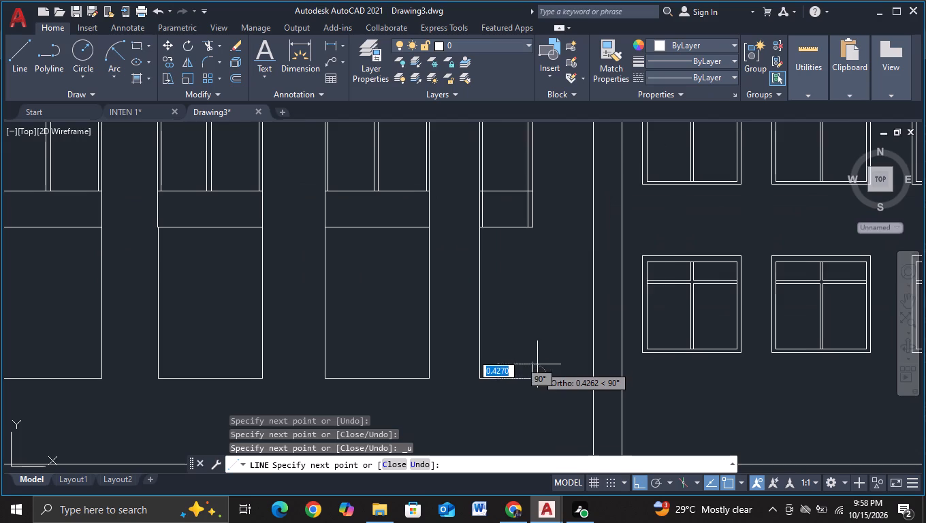
middle_drag(545, 340, 578, 276)
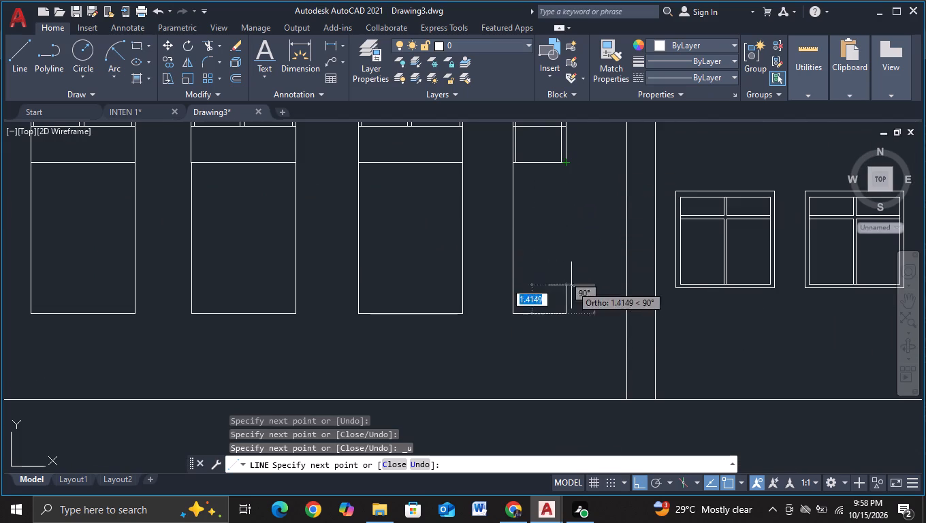
click(565, 316)
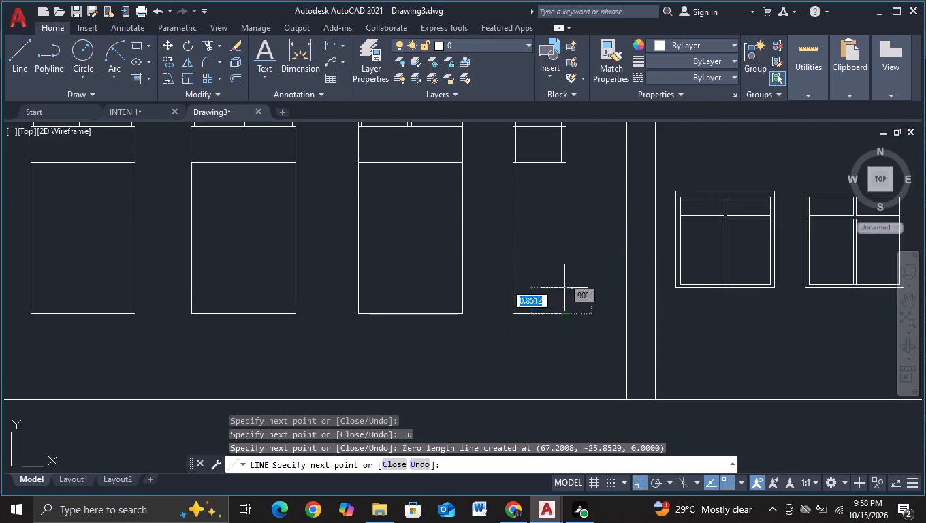
click(567, 161)
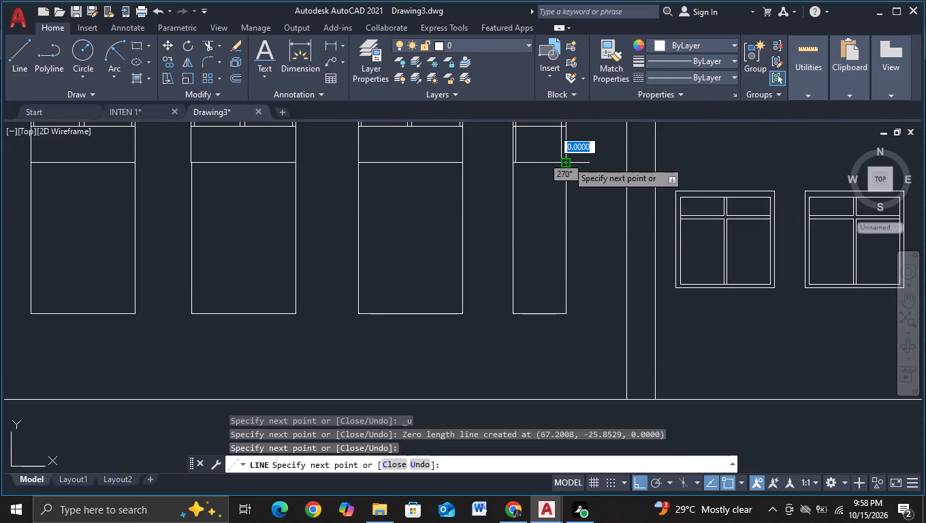
key(Escape)
Copy the panel beneath the left wing's lowest narrow window about 111.84 units horizontally to beneath the right wing's narrow window.
scroll(529, 312, up, 2)
scroll(570, 367, up, 1)
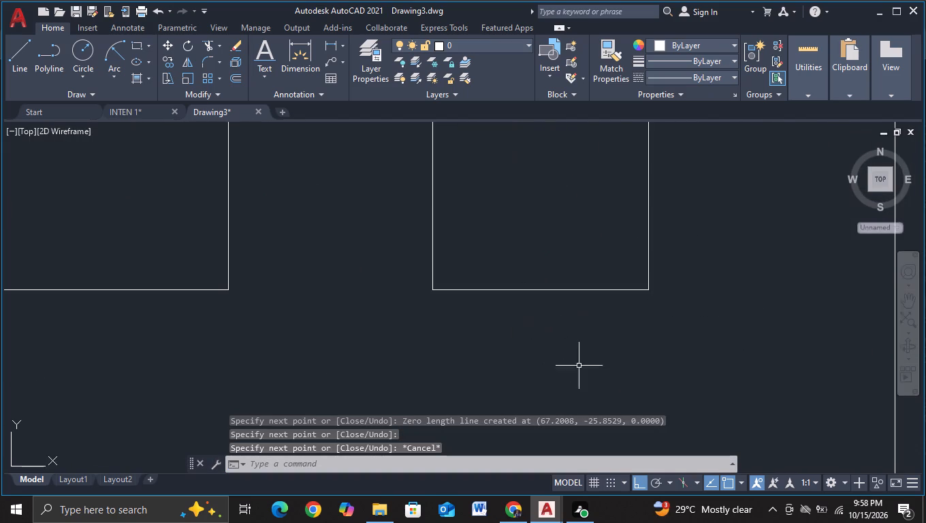
scroll(613, 339, up, 2)
scroll(615, 336, down, 6)
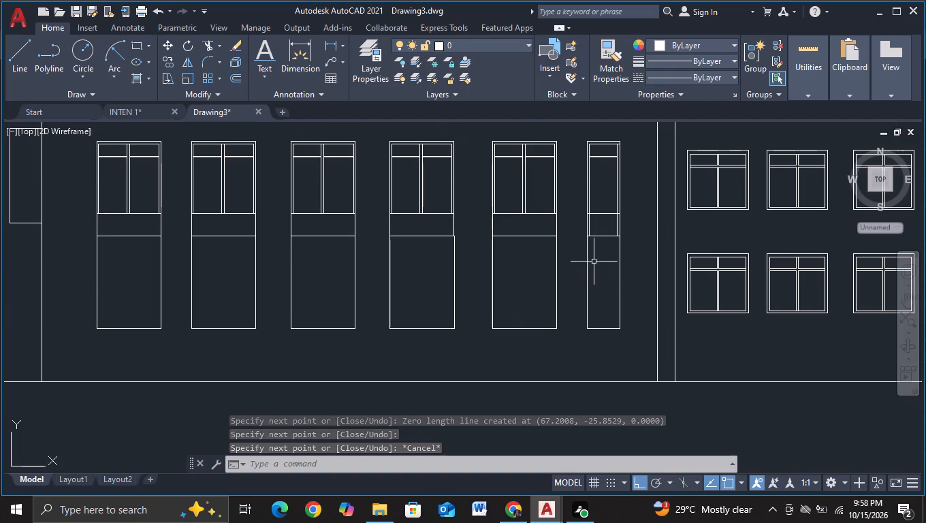
click(581, 227)
click(641, 351)
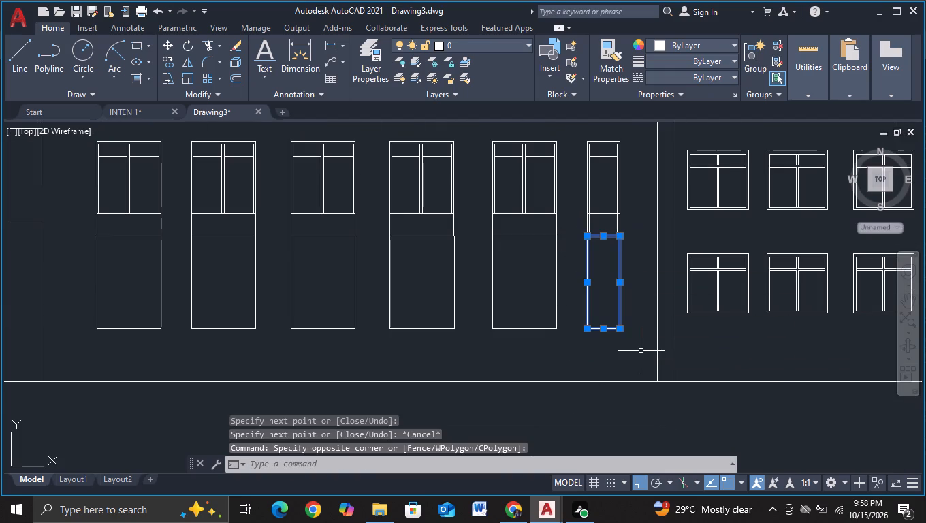
key(c)
click(677, 394)
drag(603, 302, 610, 302)
middle_drag(729, 321, 0, 319)
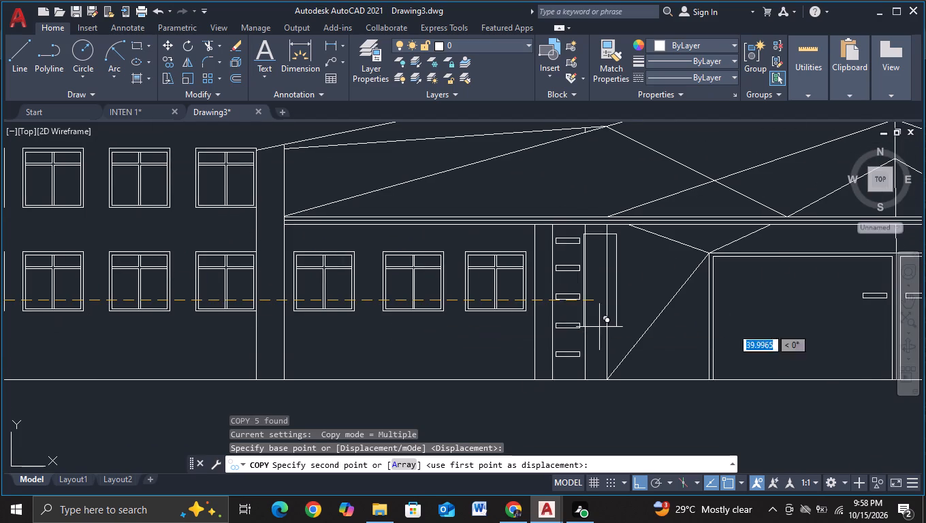
middle_drag(765, 346, 0, 317)
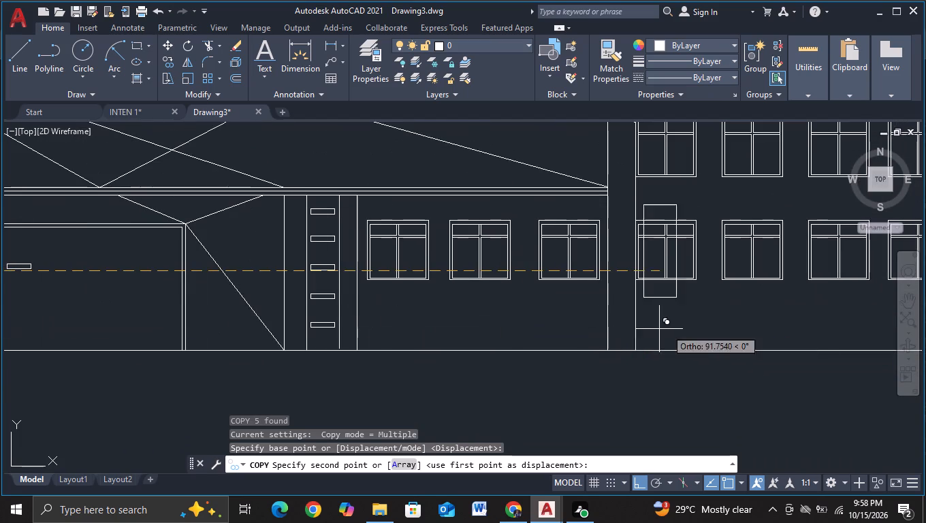
middle_drag(712, 334, 0, 307)
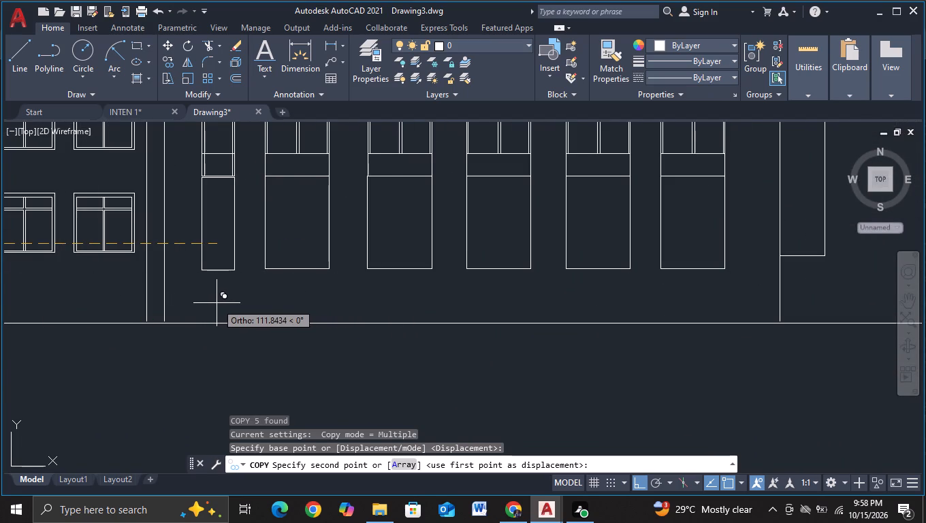
click(217, 303)
key(Escape)
Examine the right wing's copied narrow panel, the entrance area and the overall elevation for remaining corrections.
scroll(217, 303, down, 2)
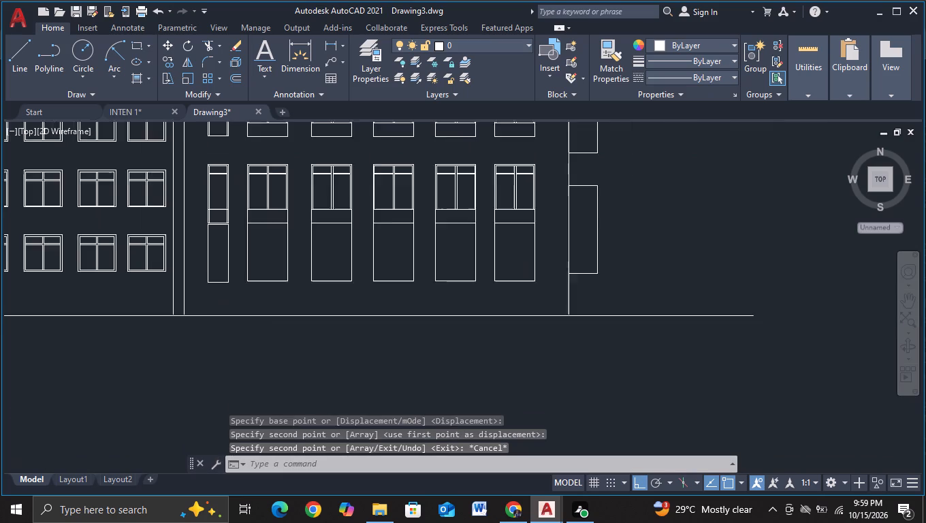
middle_drag(258, 360, 657, 376)
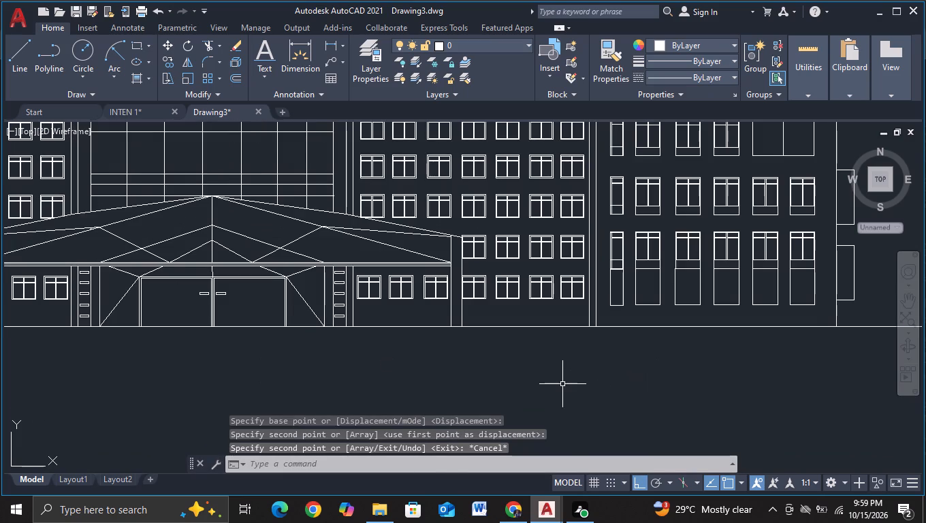
scroll(664, 319, up, 1)
scroll(607, 298, up, 2)
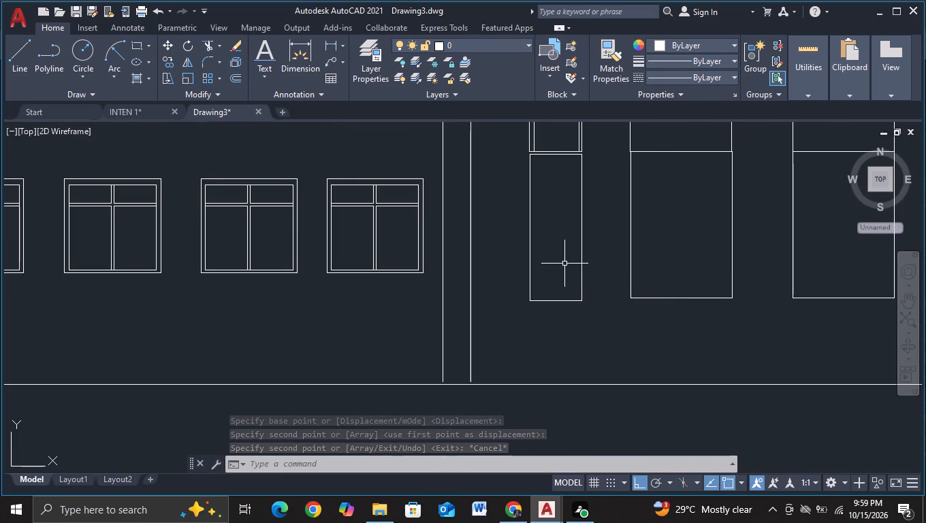
middle_drag(564, 264, 575, 338)
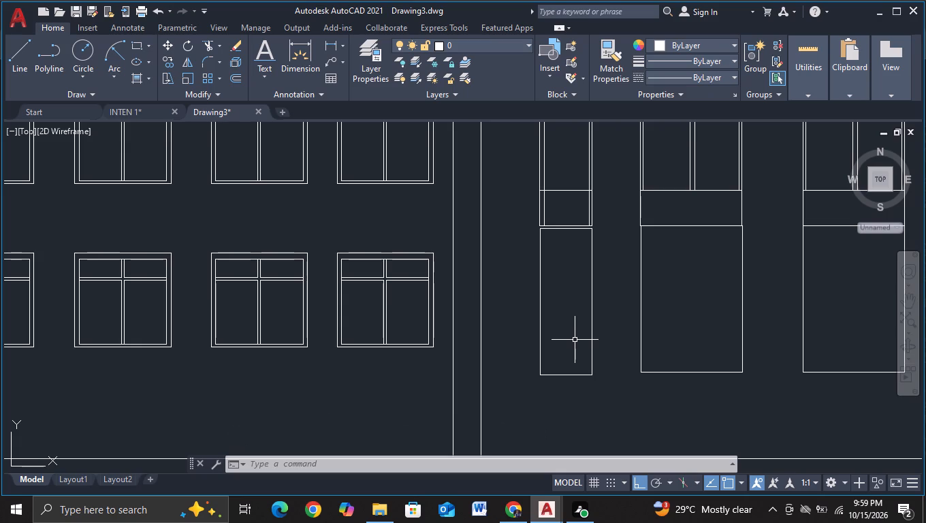
scroll(575, 340, down, 3)
middle_drag(449, 415, 452, 416)
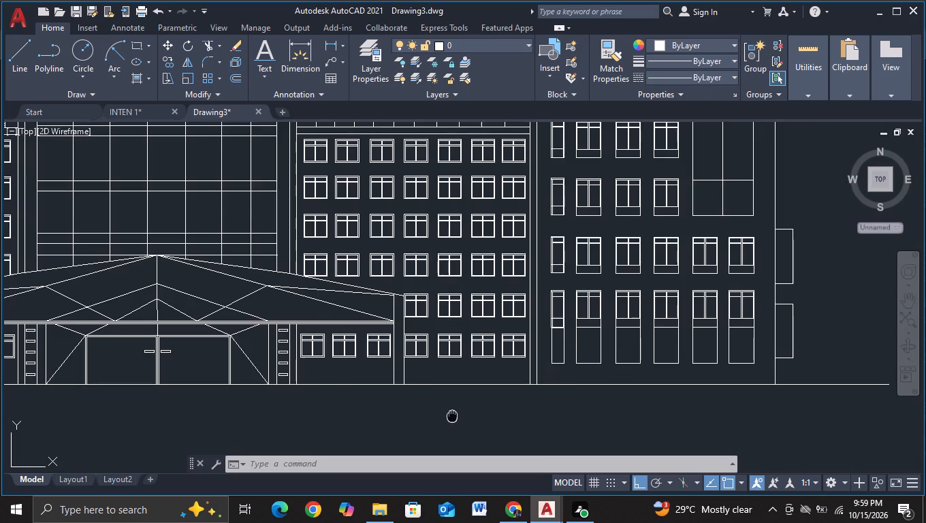
middle_drag(452, 416, 755, 398)
middle_drag(598, 397, 650, 379)
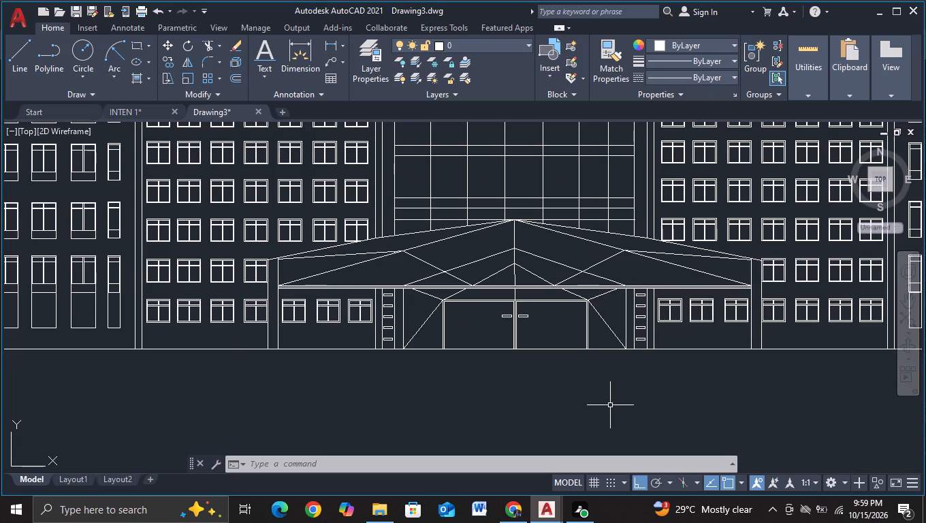
scroll(567, 373, down, 3)
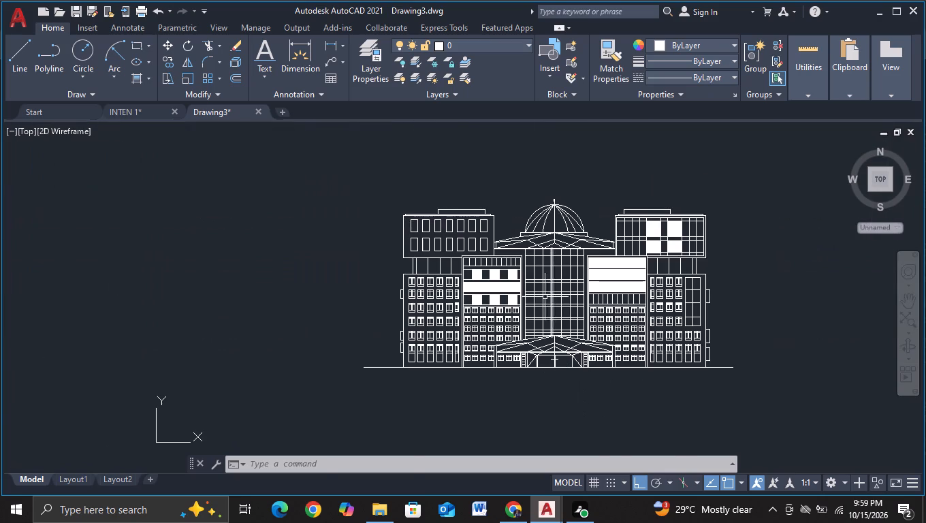
scroll(492, 283, up, 2)
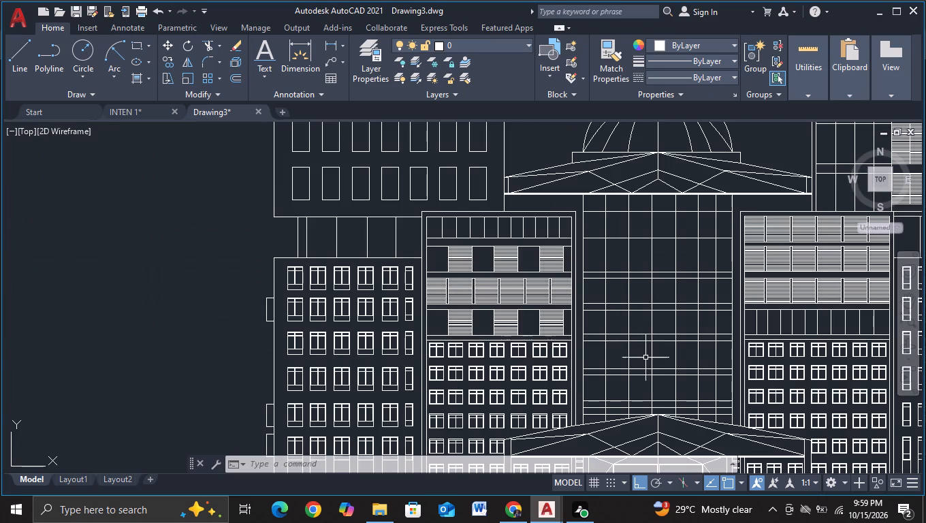
Delete the uppermost of the three closely spaced horizontal lines on the central glazing just above the canopy peak.
middle_drag(644, 390, 631, 313)
scroll(628, 313, up, 2)
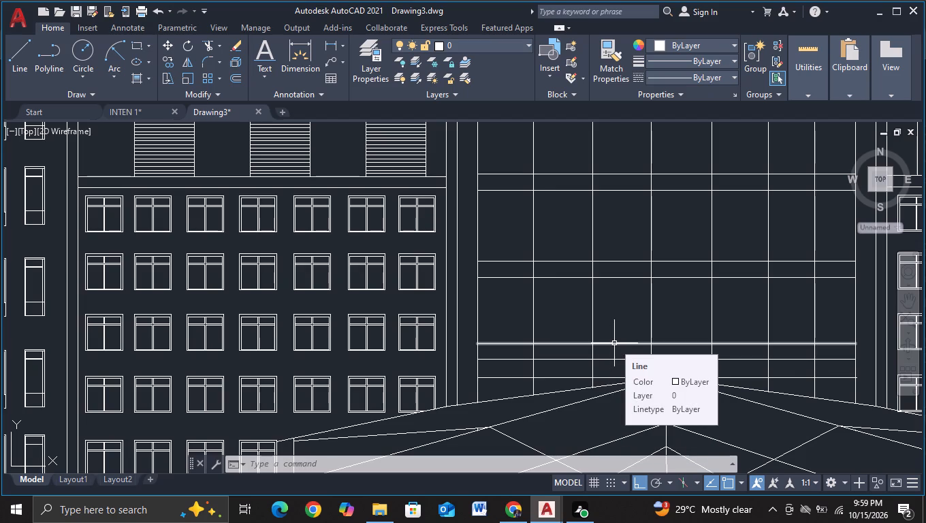
click(614, 343)
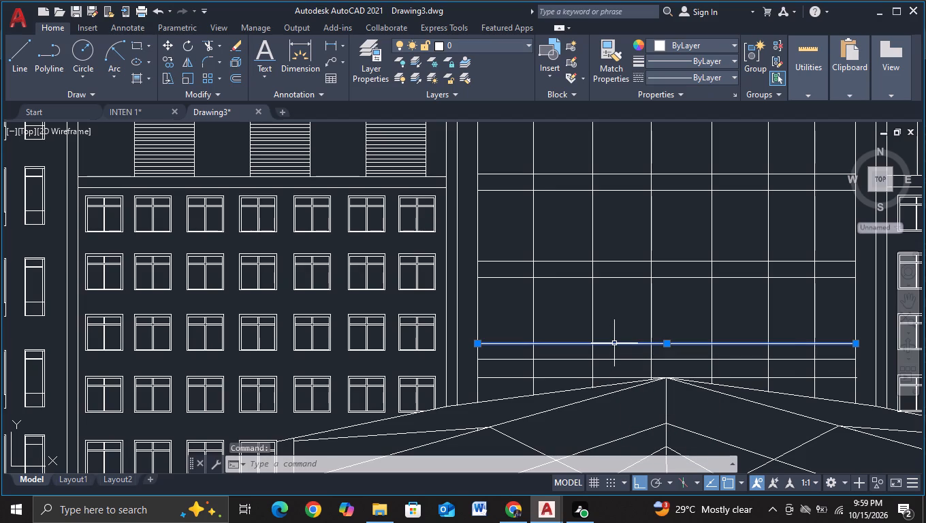
key(Delete)
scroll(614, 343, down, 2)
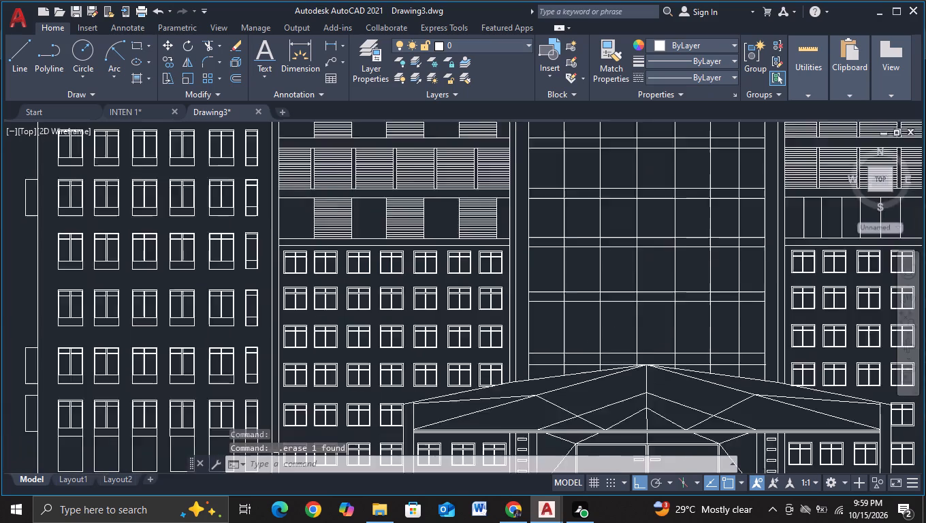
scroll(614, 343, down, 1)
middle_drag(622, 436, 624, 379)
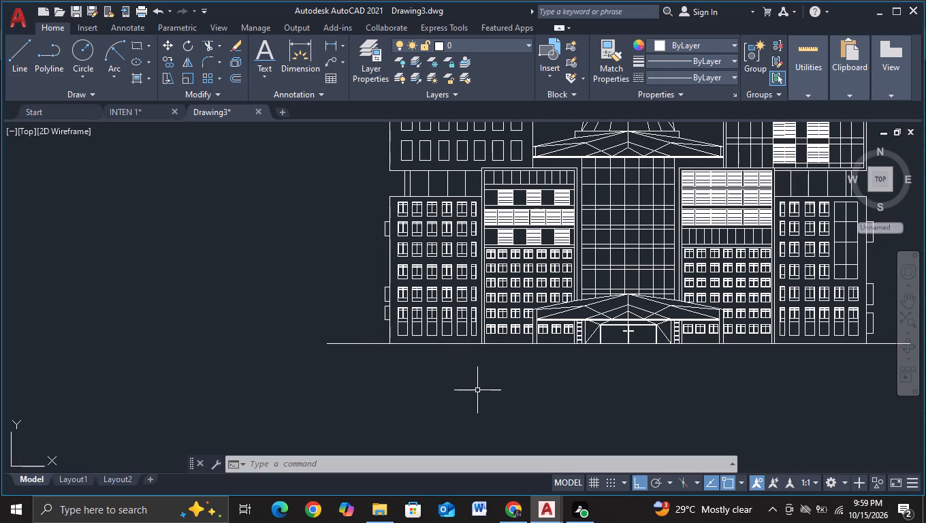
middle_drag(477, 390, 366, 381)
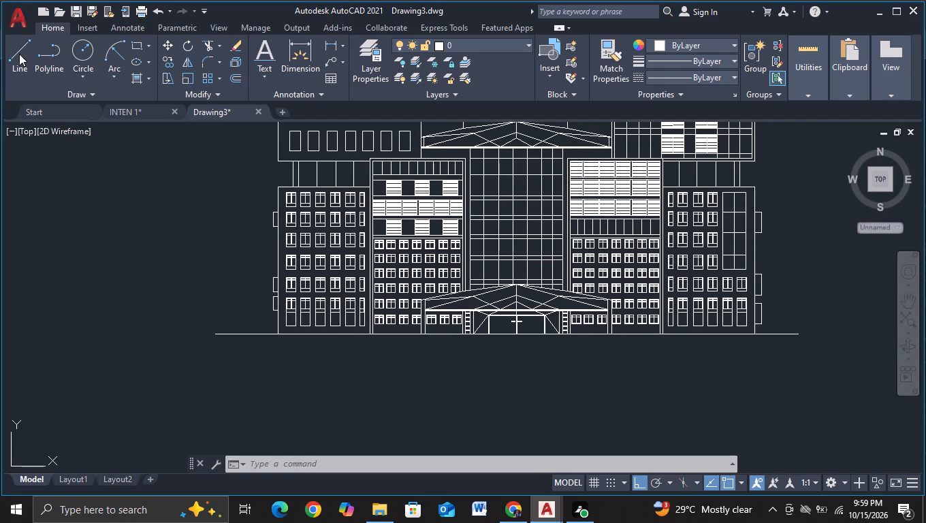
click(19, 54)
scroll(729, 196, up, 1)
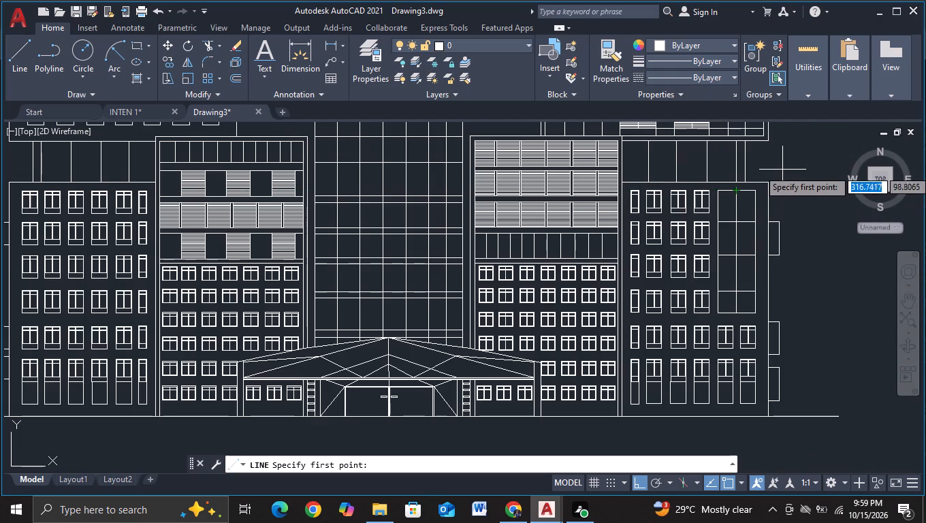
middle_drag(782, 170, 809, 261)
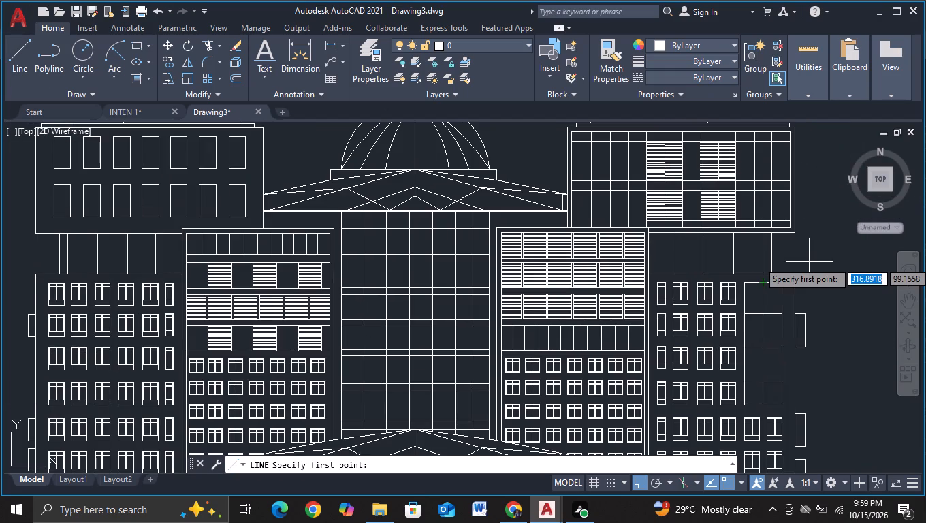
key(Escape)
Insert the Trees - Imperial block from the architectural tool palette into the empty space below the building's ground line.
scroll(809, 261, down, 1)
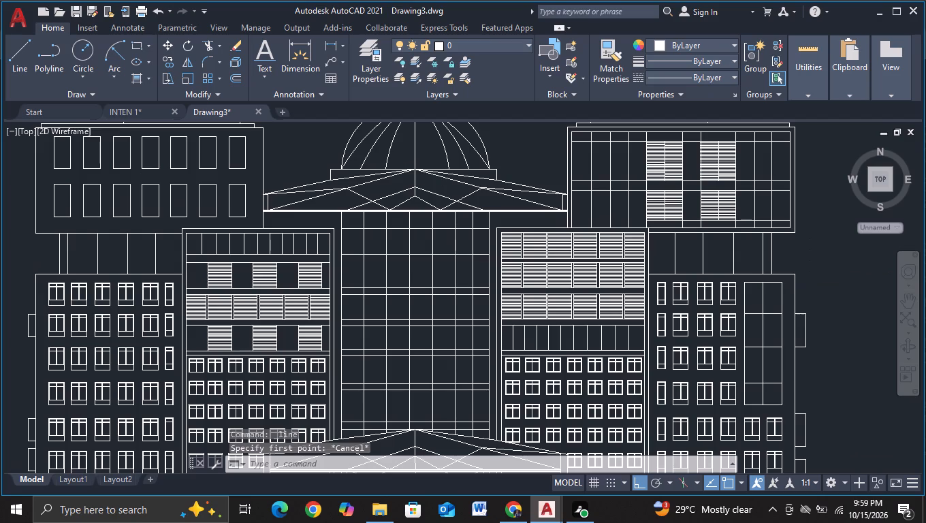
scroll(291, 285, down, 1)
middle_drag(289, 285, 255, 193)
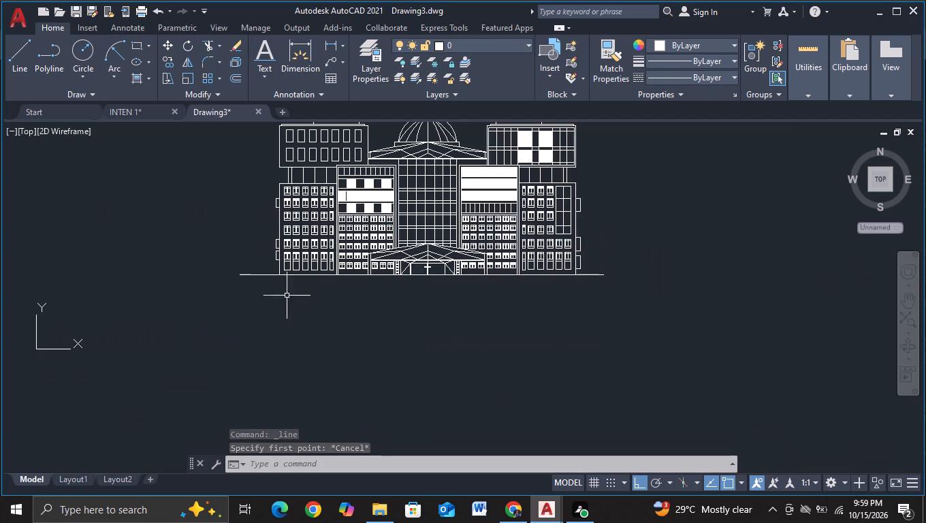
scroll(436, 454, down, 1)
middle_drag(451, 427, 424, 326)
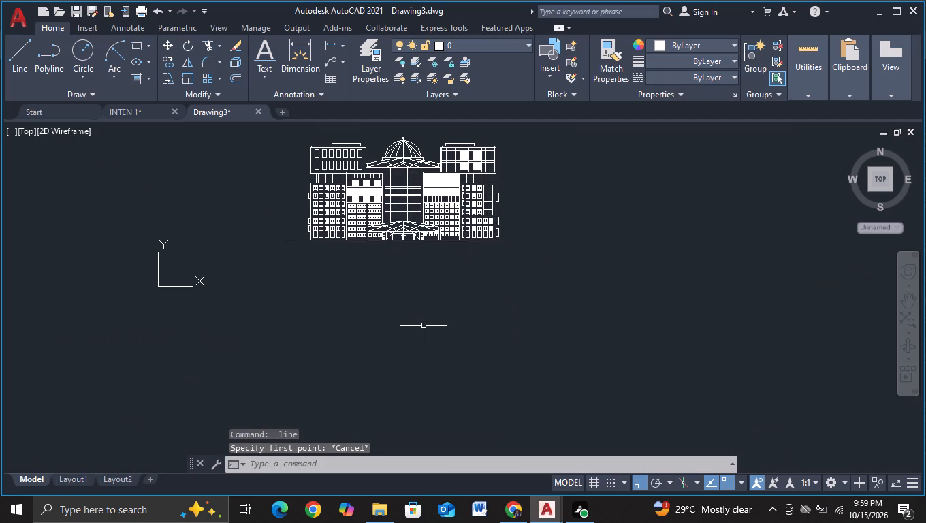
key(ctrl+3)
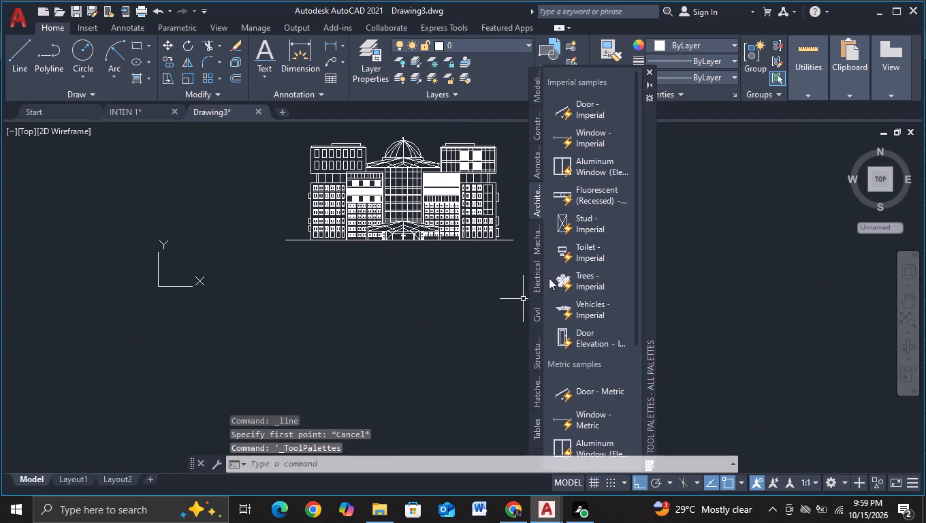
scroll(579, 242, down, 2)
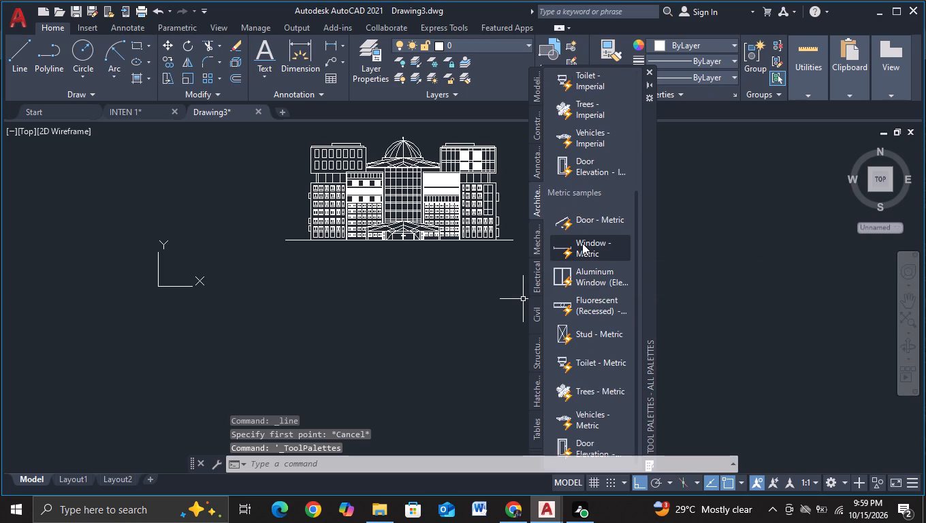
scroll(582, 243, down, 1)
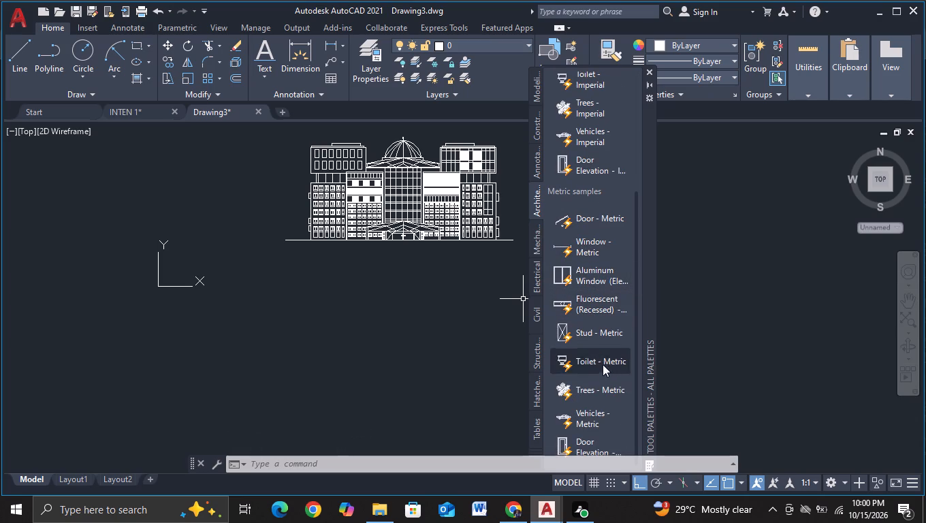
scroll(612, 297, up, 1)
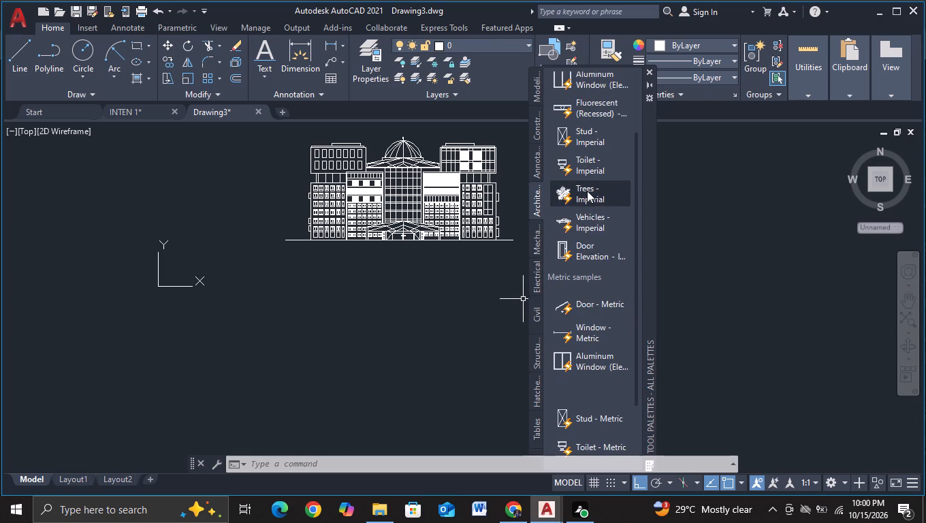
click(603, 192)
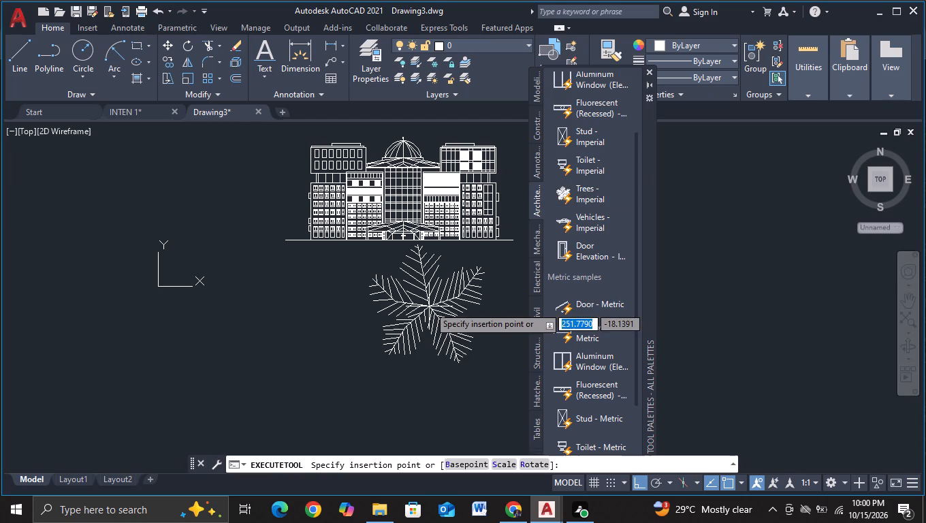
click(419, 339)
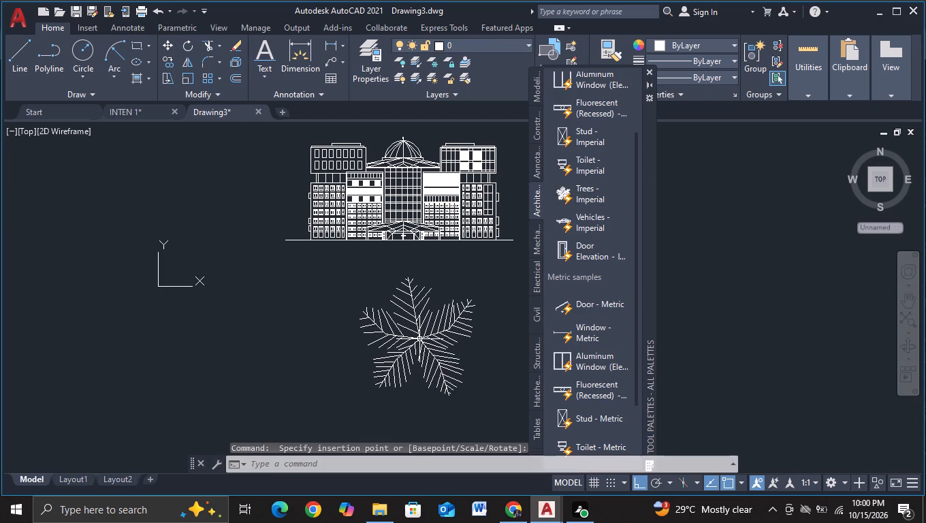
key(Escape)
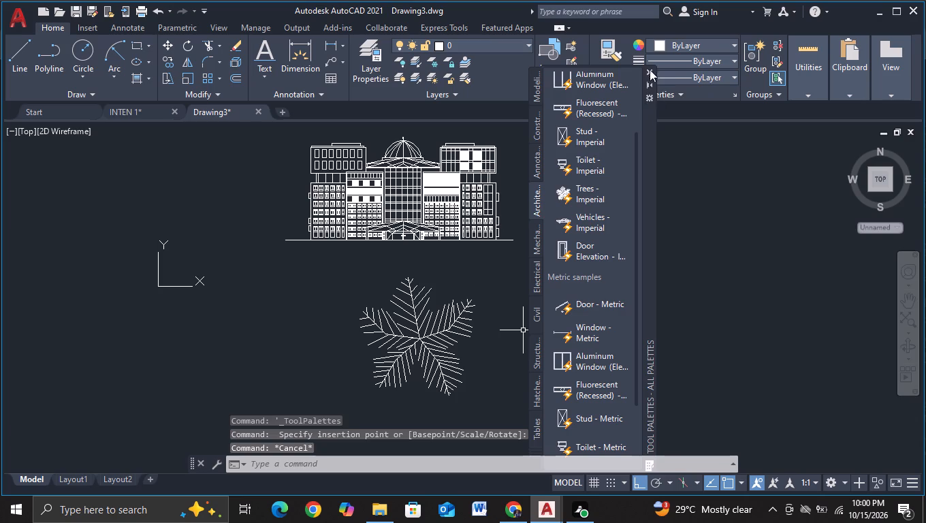
click(648, 69)
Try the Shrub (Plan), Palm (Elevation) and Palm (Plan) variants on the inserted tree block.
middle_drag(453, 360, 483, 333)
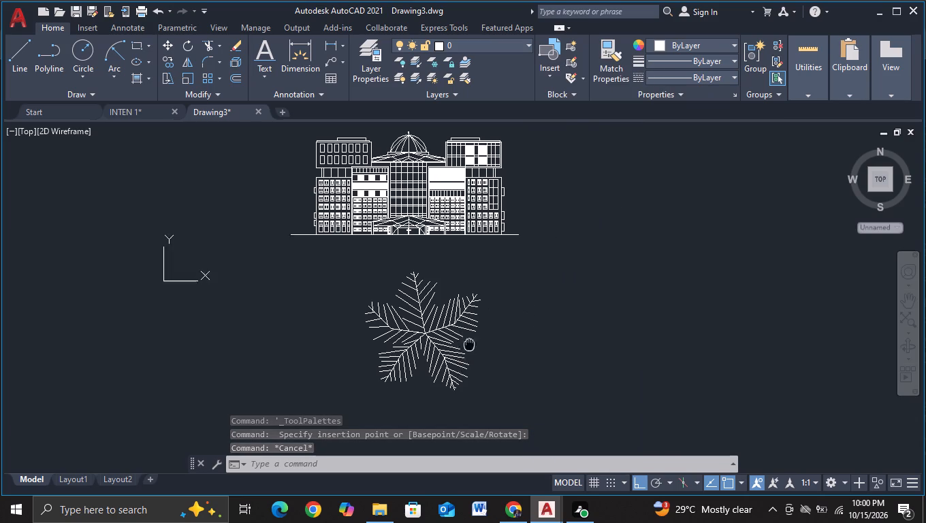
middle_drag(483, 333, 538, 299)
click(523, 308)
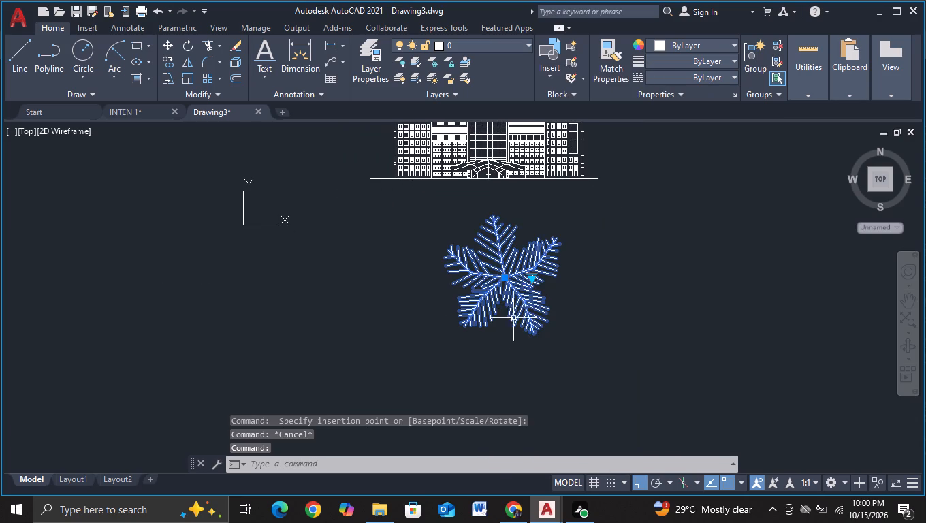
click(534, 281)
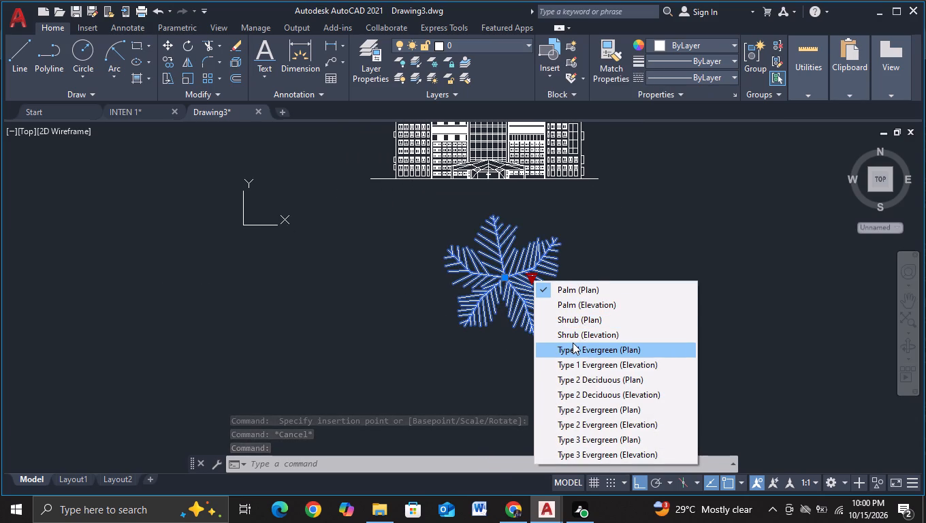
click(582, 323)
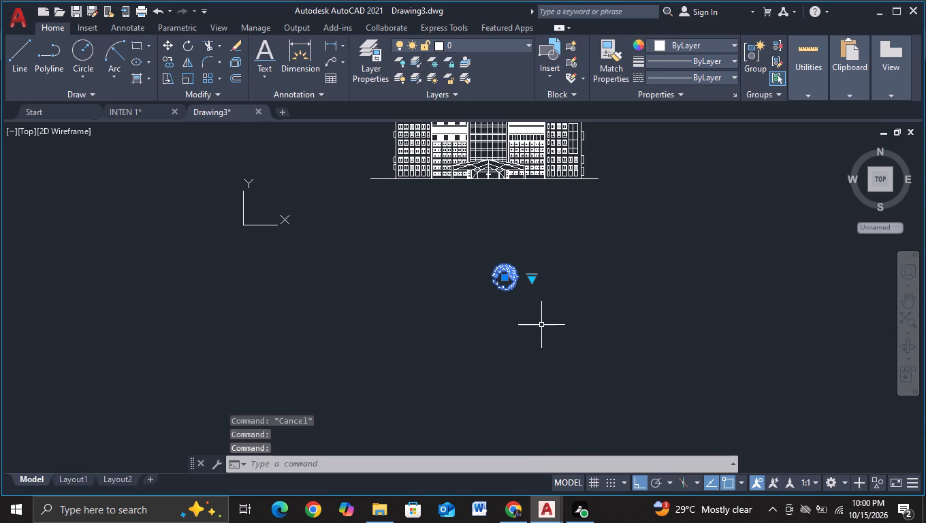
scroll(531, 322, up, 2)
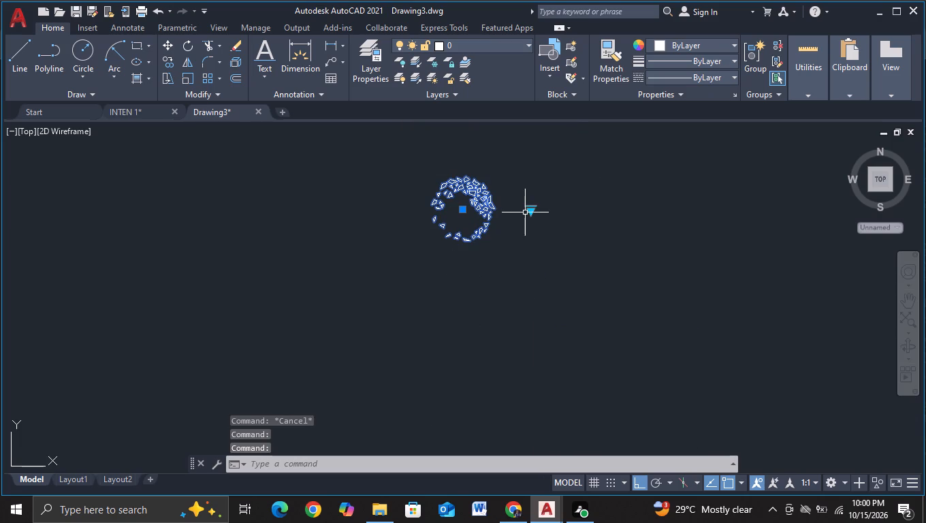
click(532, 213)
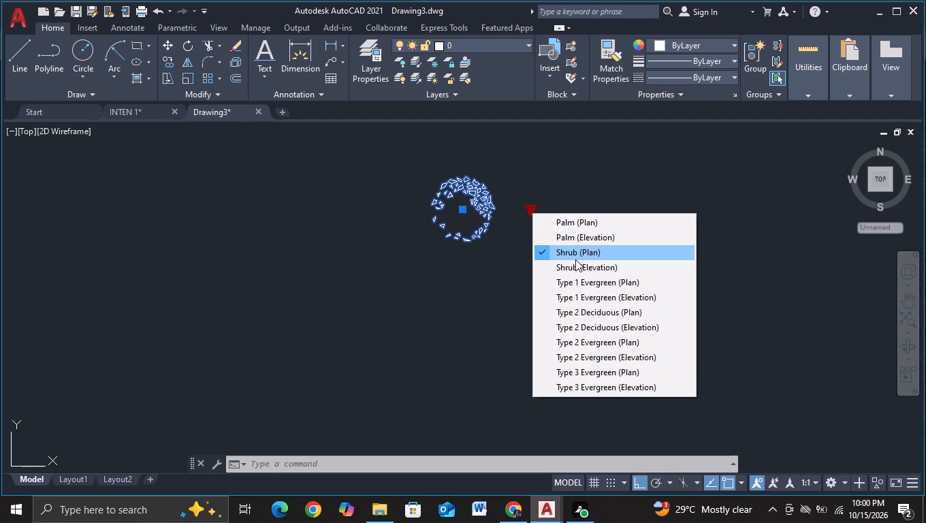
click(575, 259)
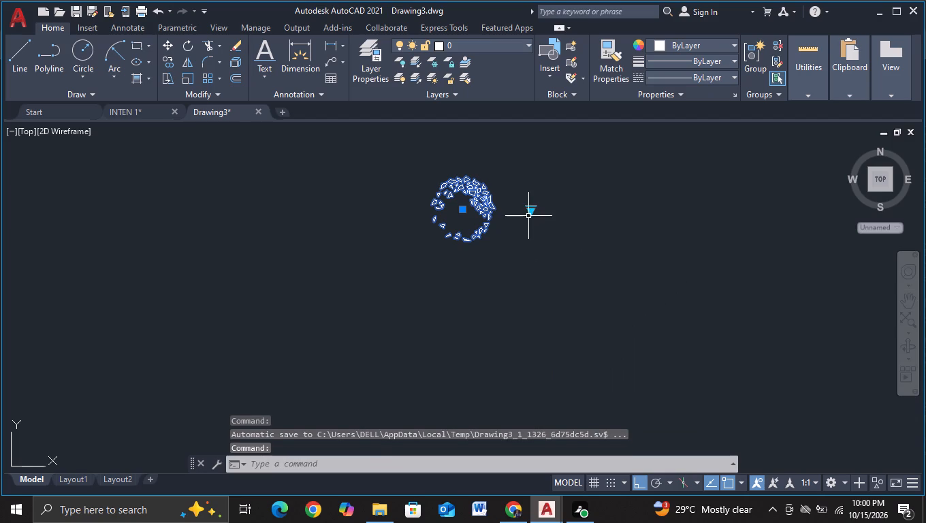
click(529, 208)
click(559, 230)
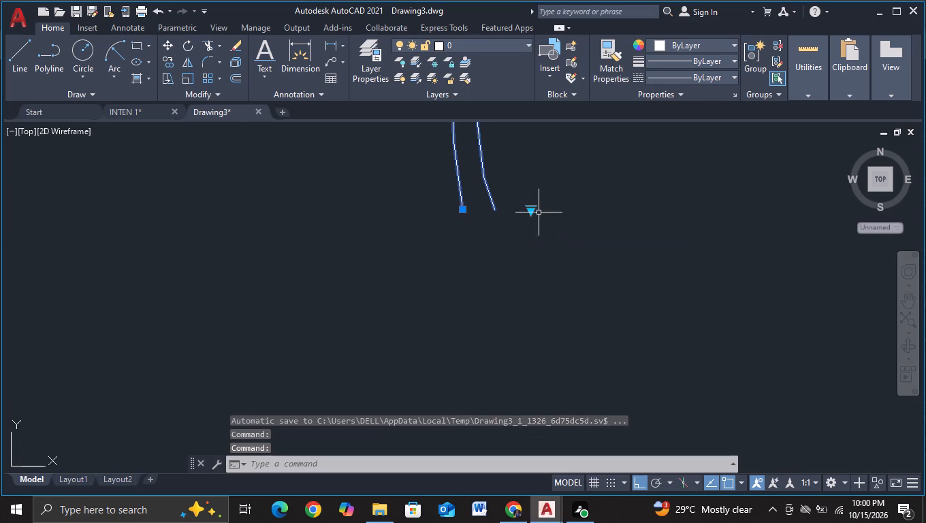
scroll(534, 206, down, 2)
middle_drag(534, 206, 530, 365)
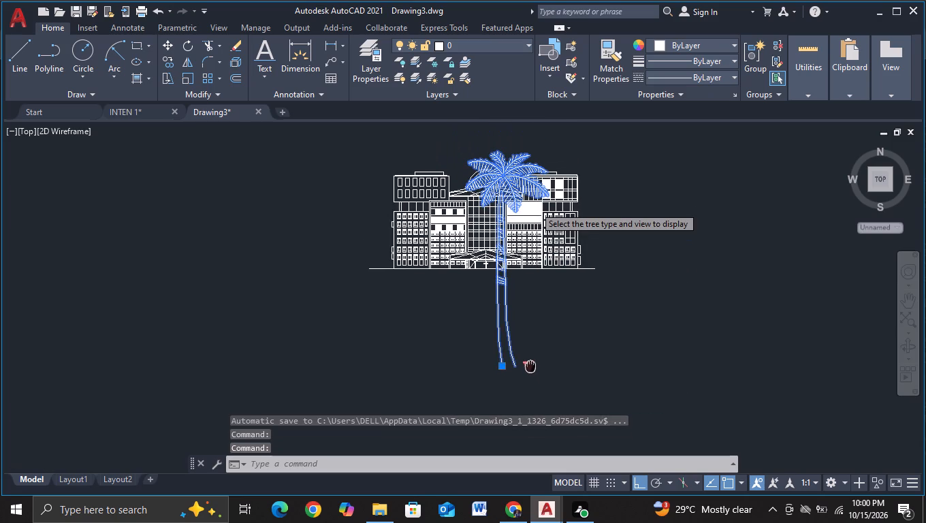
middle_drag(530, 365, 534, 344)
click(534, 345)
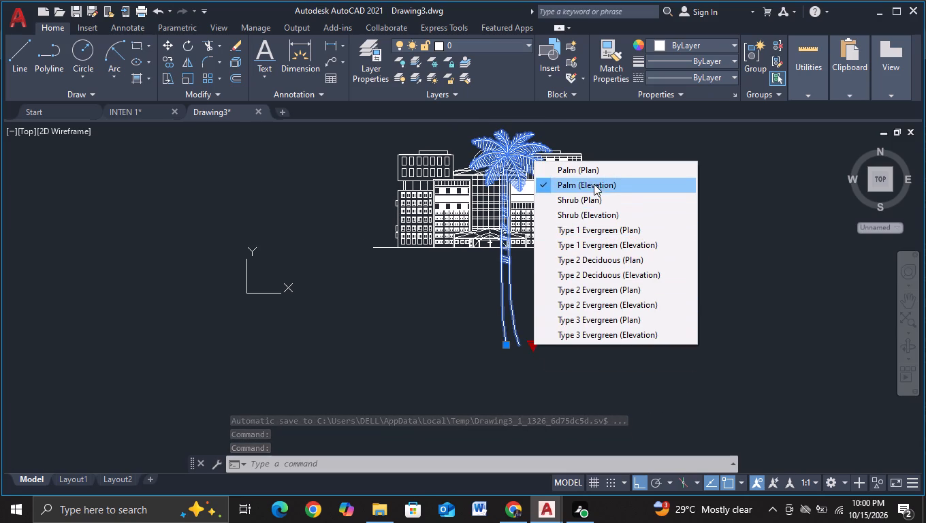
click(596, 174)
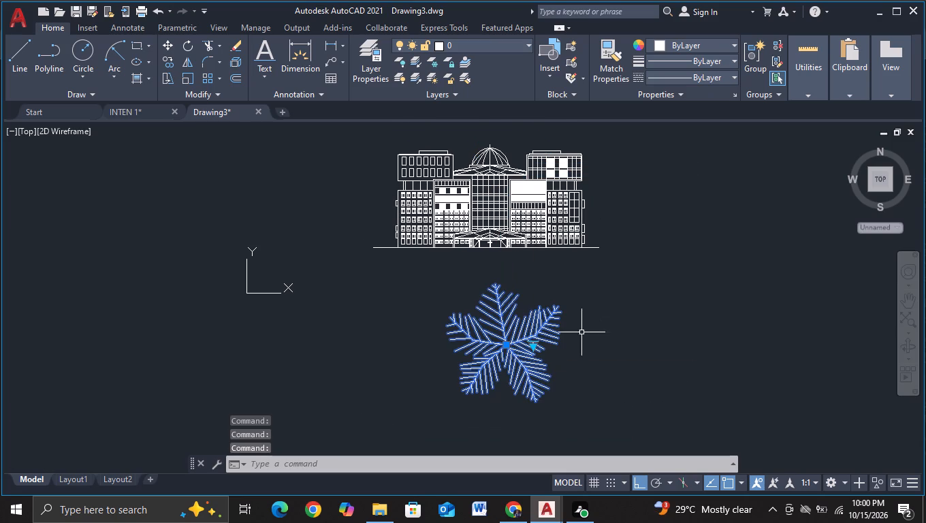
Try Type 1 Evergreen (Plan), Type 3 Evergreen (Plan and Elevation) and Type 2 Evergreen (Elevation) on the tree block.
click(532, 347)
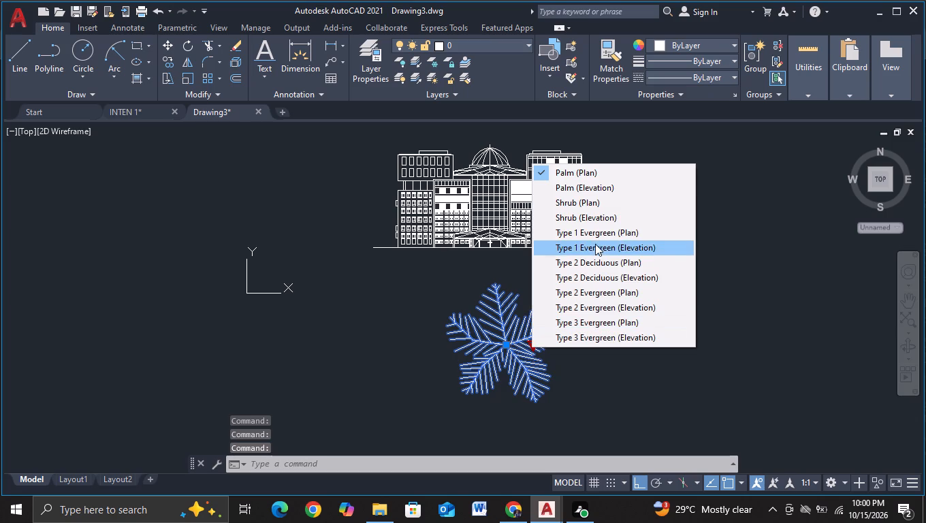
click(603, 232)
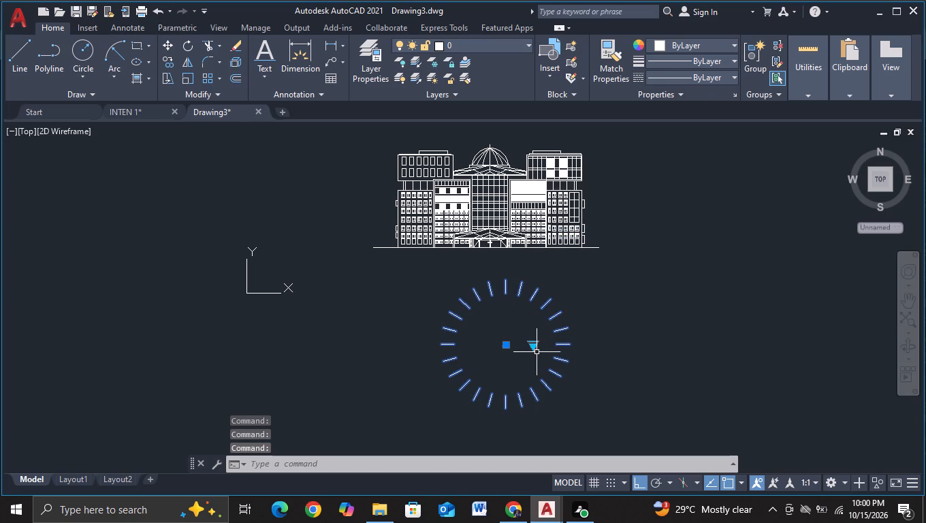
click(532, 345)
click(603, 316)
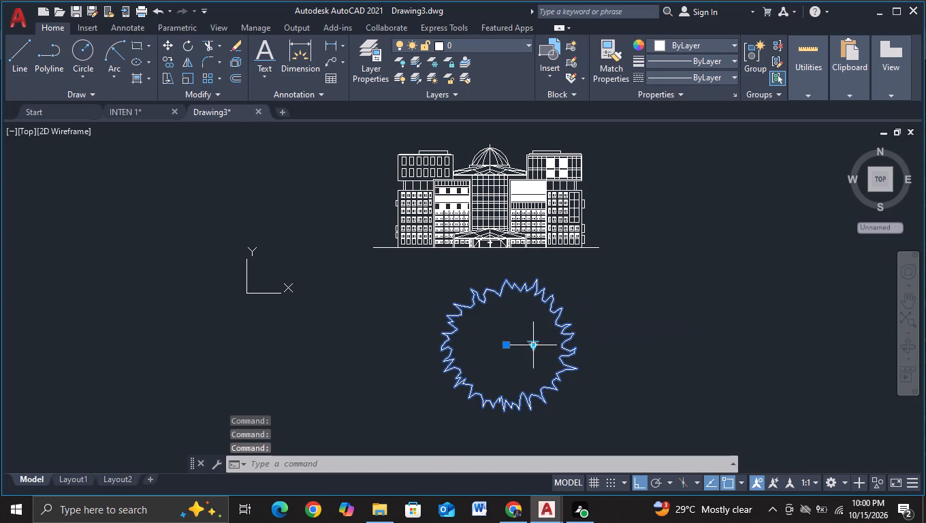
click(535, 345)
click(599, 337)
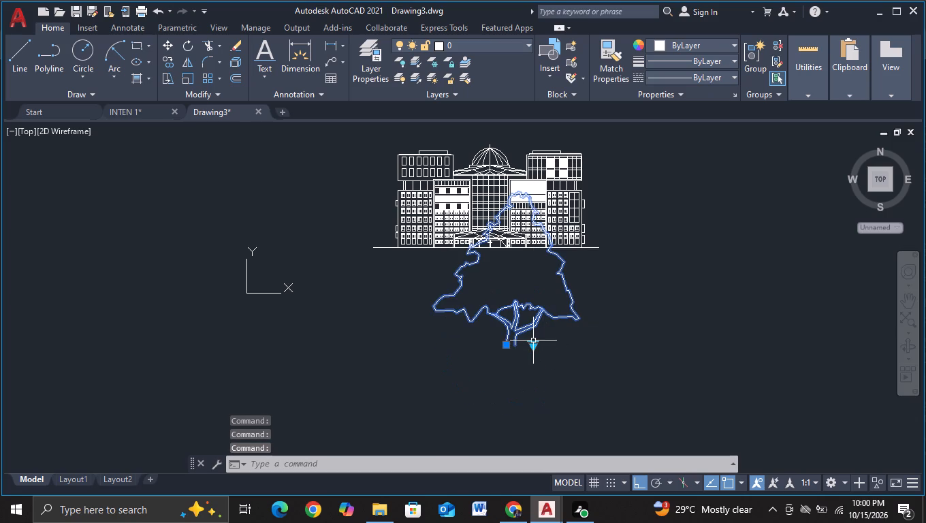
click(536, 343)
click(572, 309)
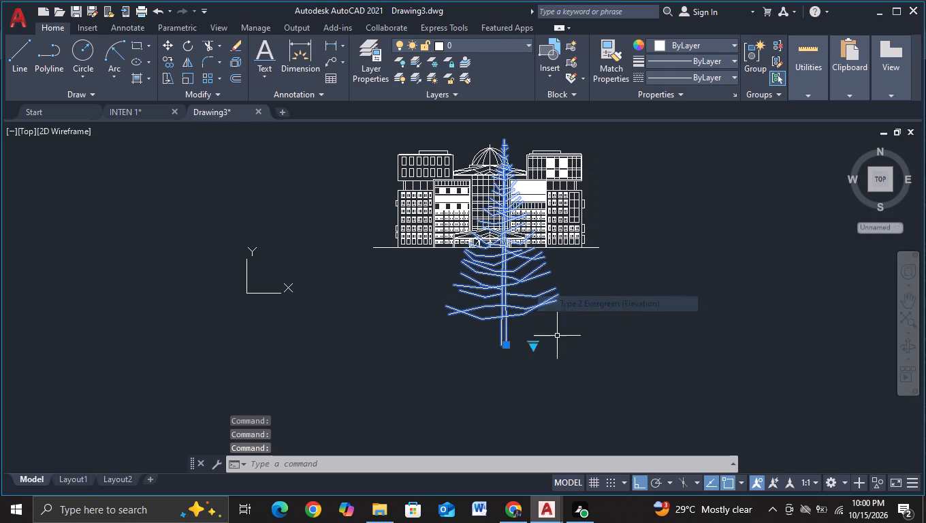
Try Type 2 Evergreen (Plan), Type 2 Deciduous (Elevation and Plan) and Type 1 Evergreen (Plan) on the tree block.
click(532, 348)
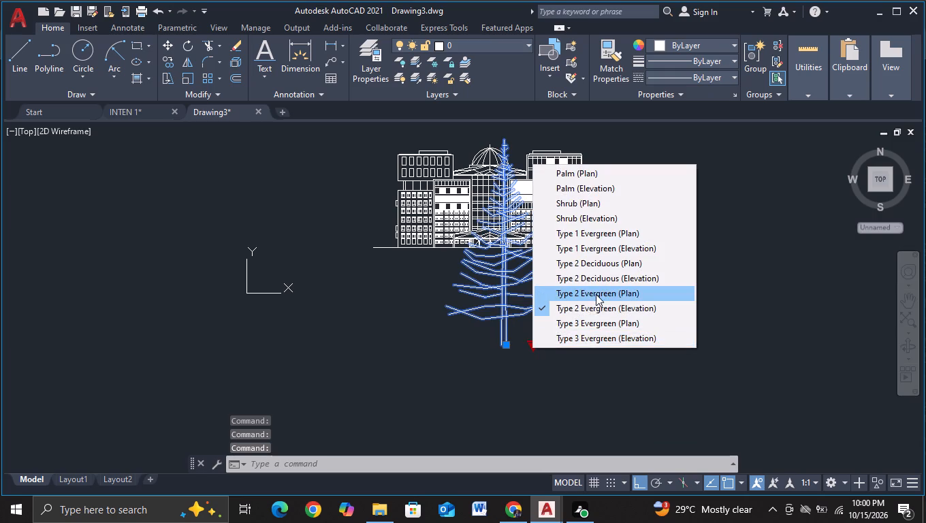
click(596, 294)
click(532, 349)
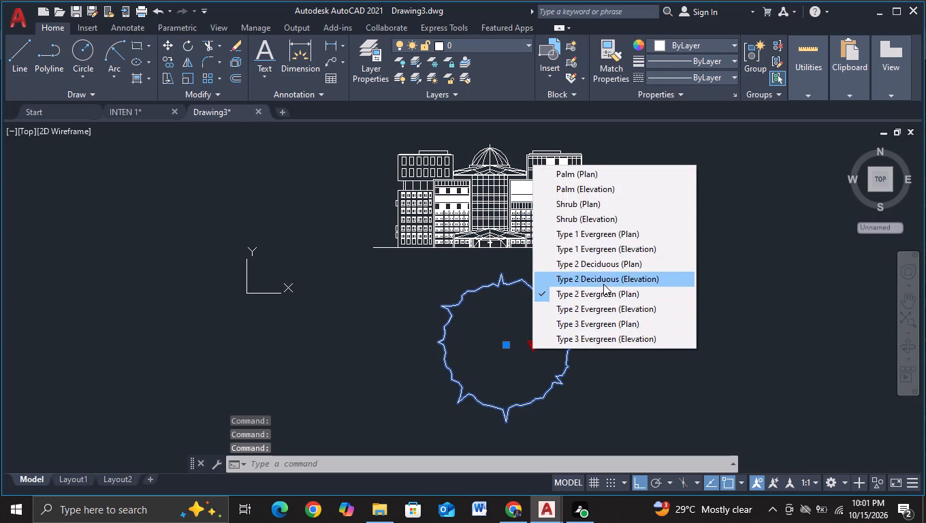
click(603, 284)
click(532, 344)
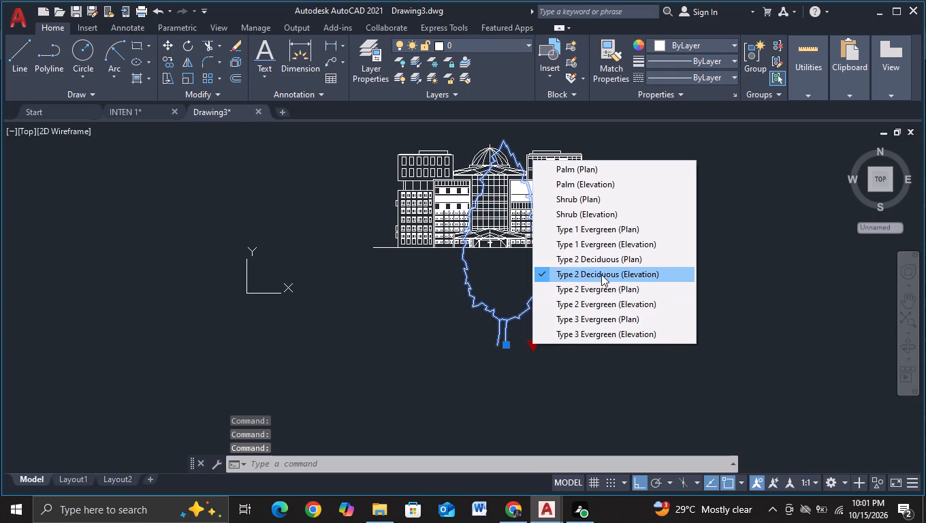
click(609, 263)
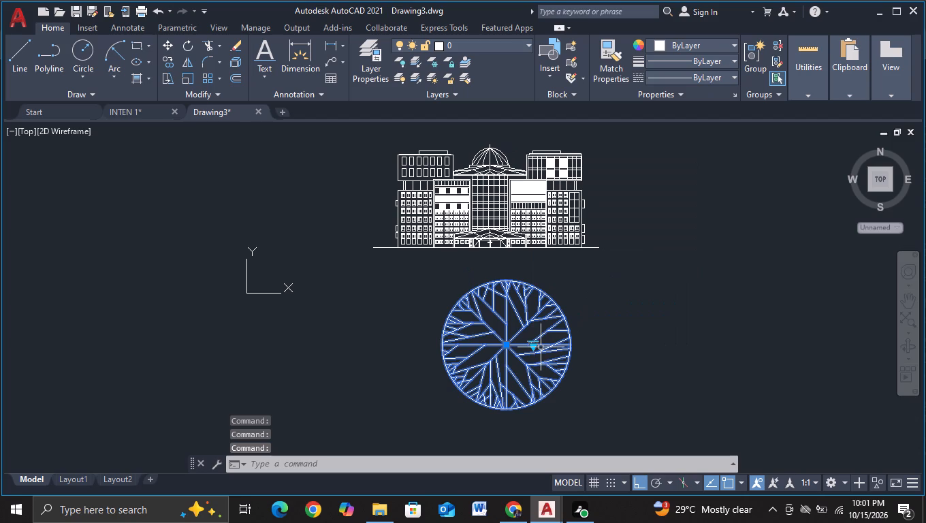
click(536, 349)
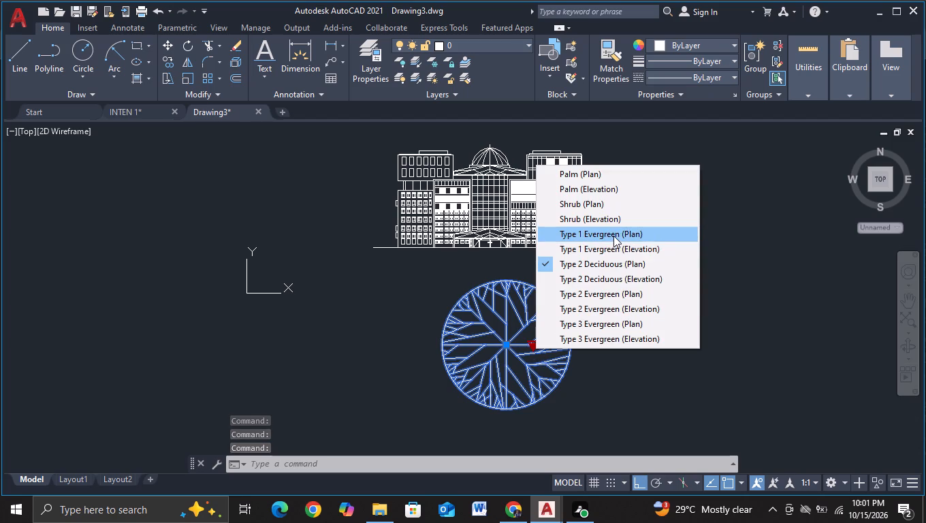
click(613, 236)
Set the tree block below the building to the Shrub (Elevation) variant.
click(535, 349)
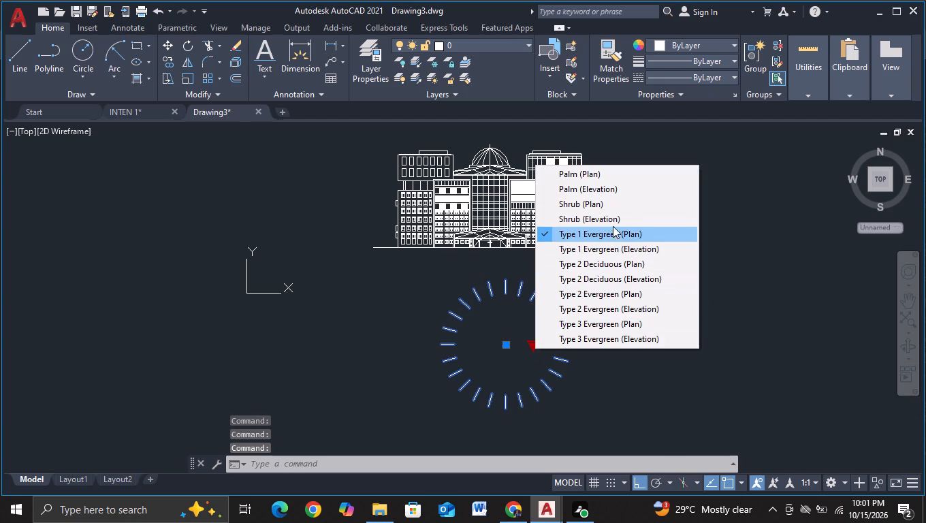
click(614, 221)
scroll(543, 336, up, 2)
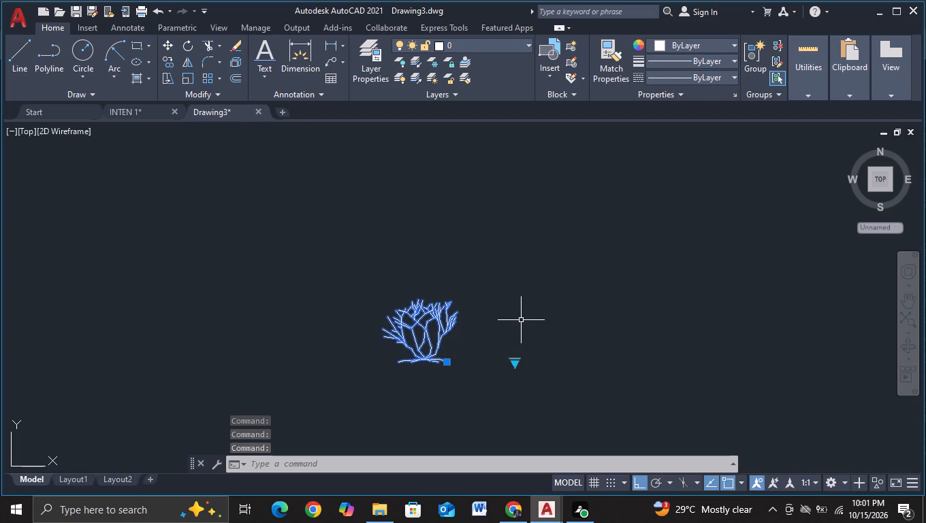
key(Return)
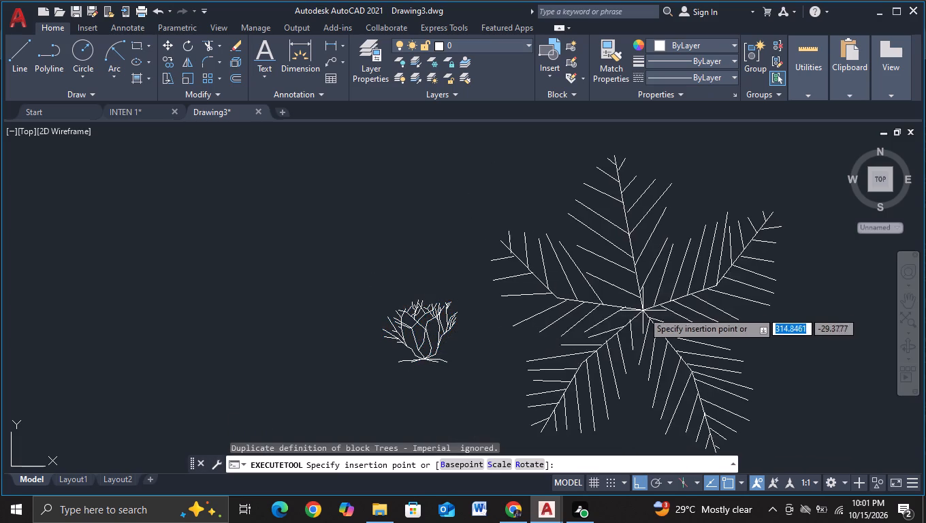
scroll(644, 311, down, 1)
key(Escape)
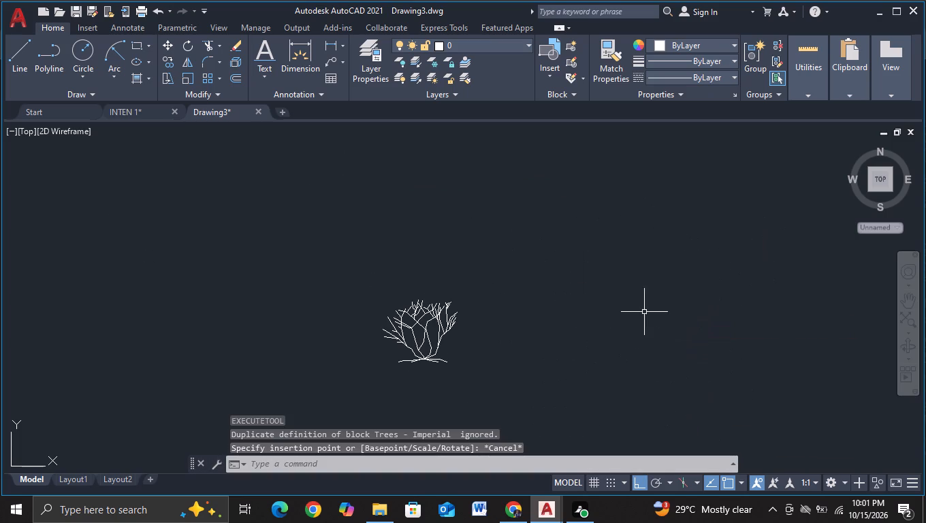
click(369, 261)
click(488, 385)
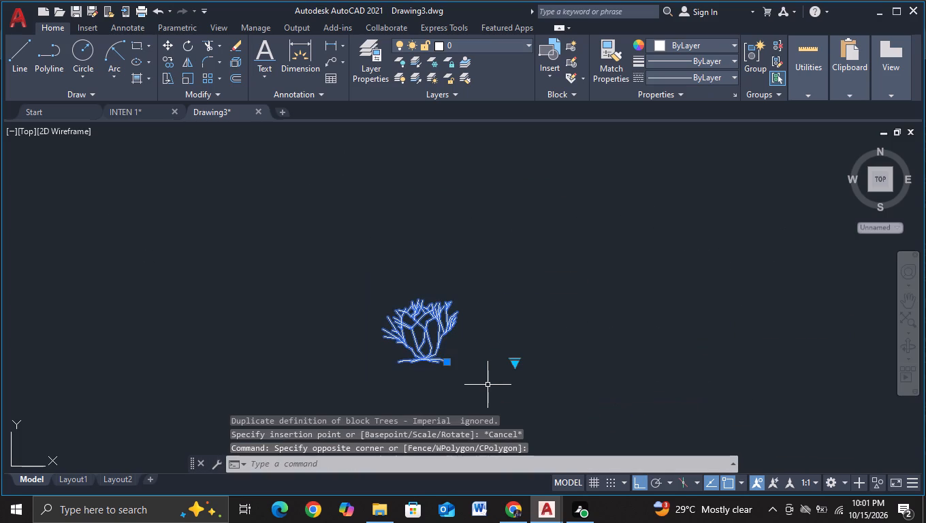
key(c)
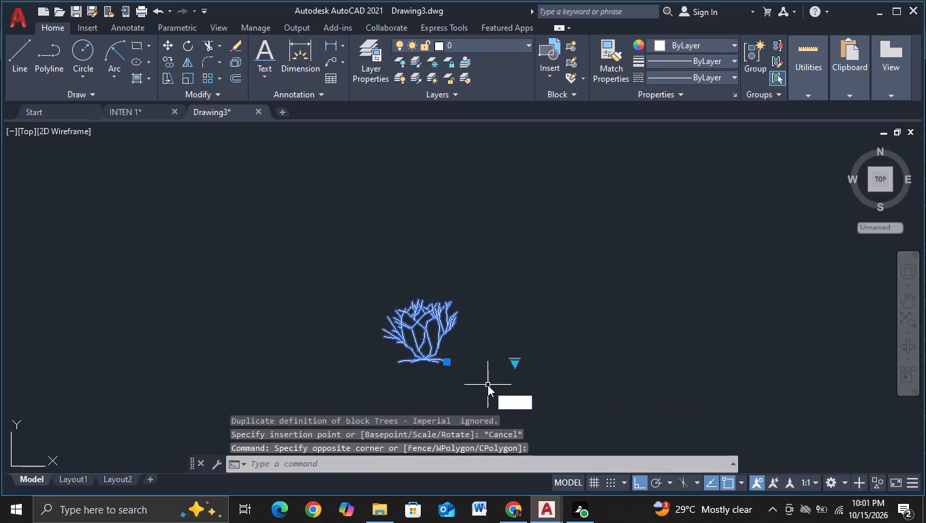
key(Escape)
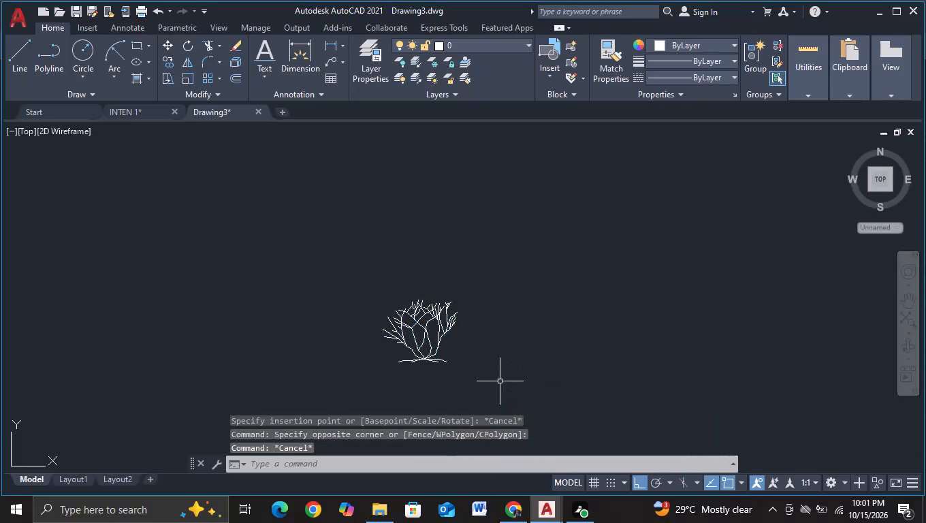
Scale the shrub block down to about one fifth of its size from a base point near its middle.
drag(388, 252, 382, 264)
click(529, 412)
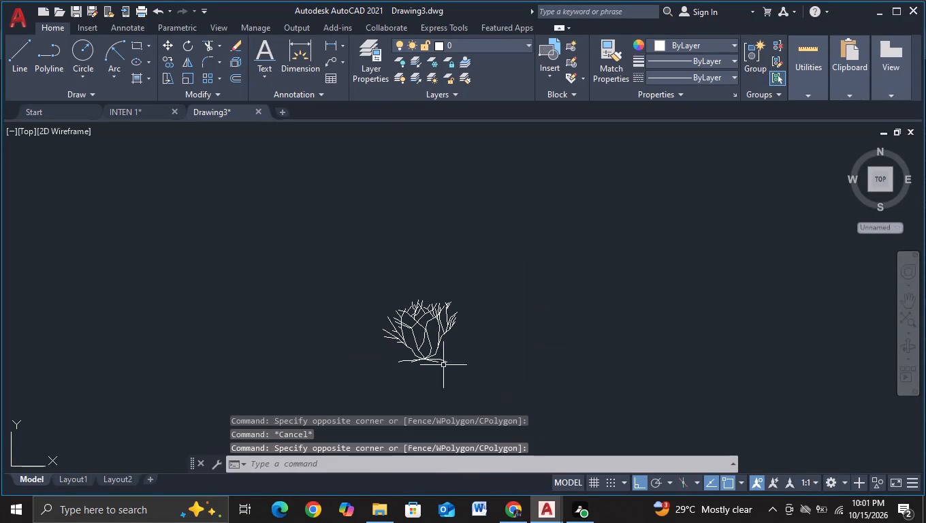
click(313, 234)
click(487, 375)
key(s)
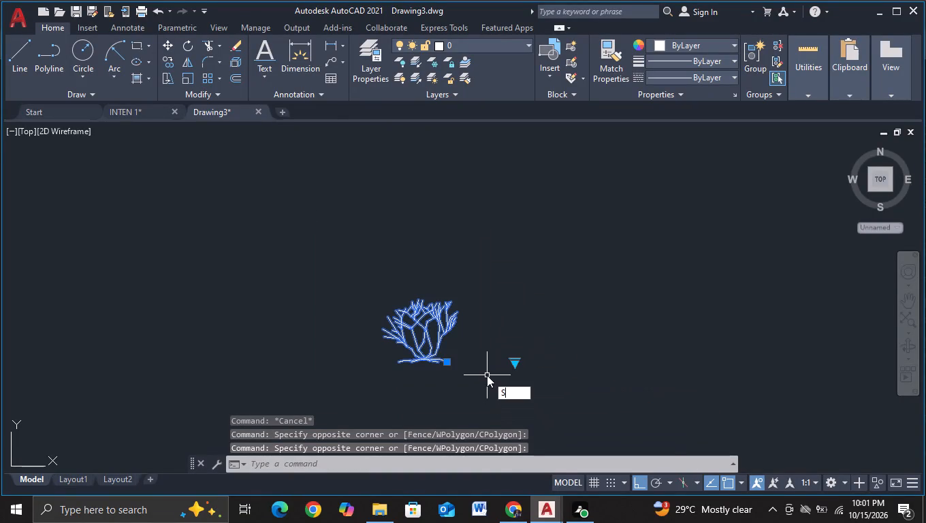
click(548, 419)
click(429, 321)
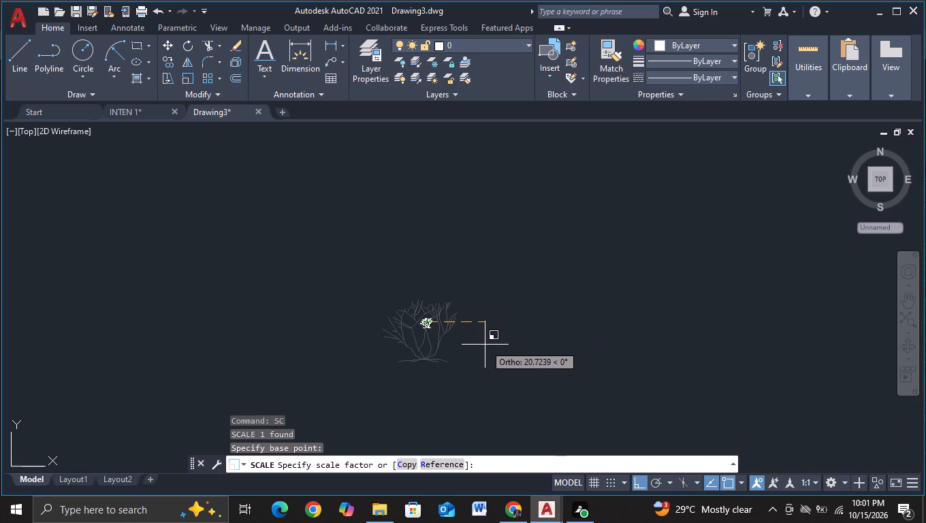
click(494, 347)
Copy the scaled-down shrub from below the building onto the inner end of the right wing's upper terrace ledge.
click(387, 296)
click(477, 355)
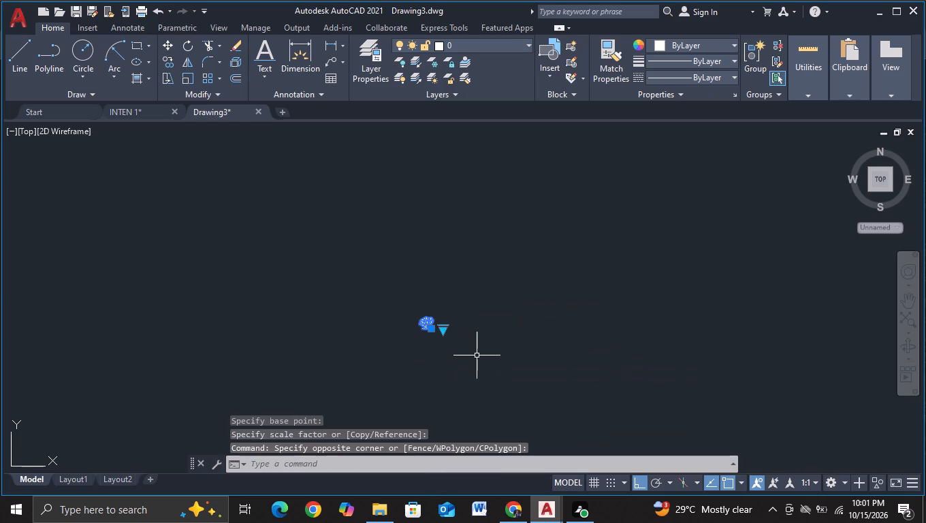
key(c)
click(522, 400)
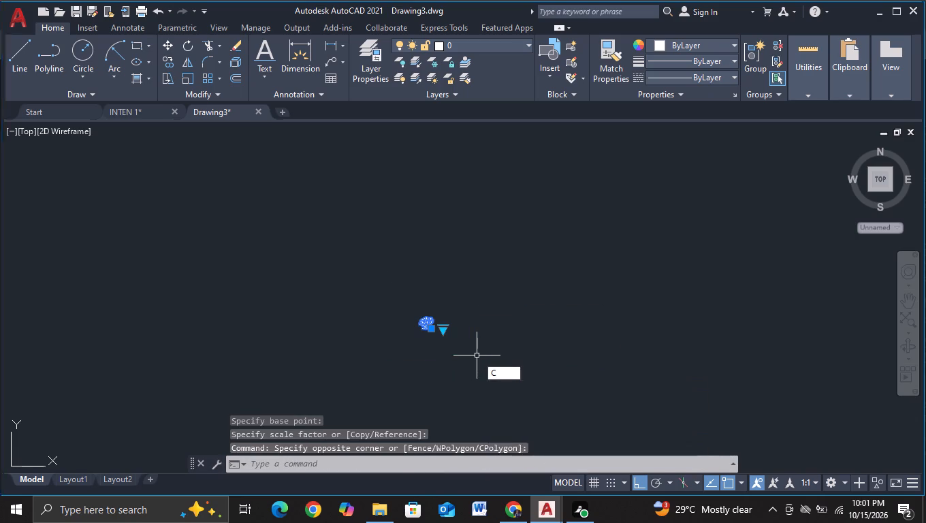
click(434, 323)
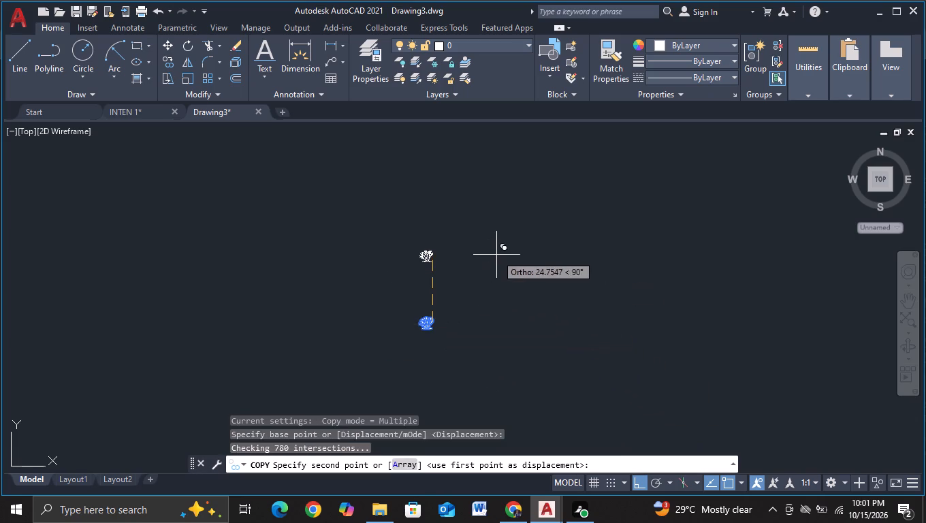
middle_drag(496, 255, 549, 436)
middle_drag(556, 255, 528, 365)
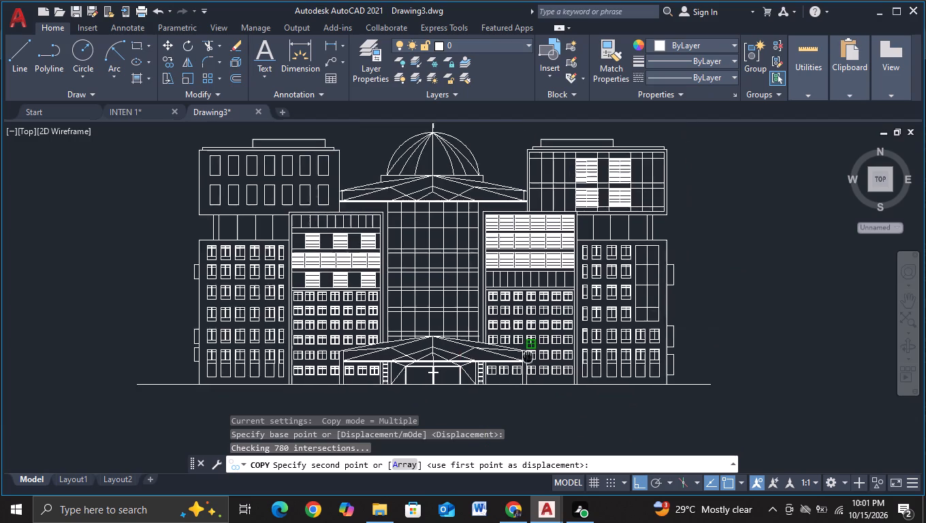
middle_drag(528, 365, 527, 373)
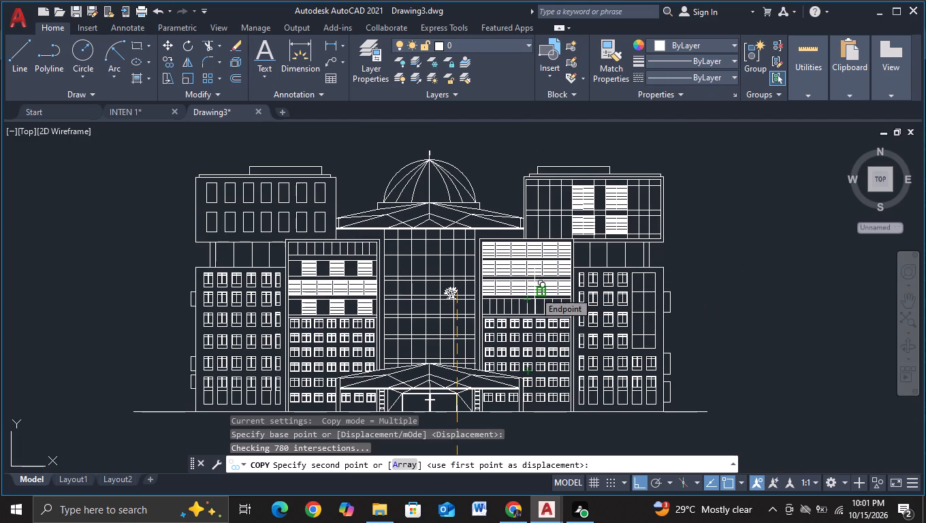
key(F8)
scroll(630, 264, up, 1)
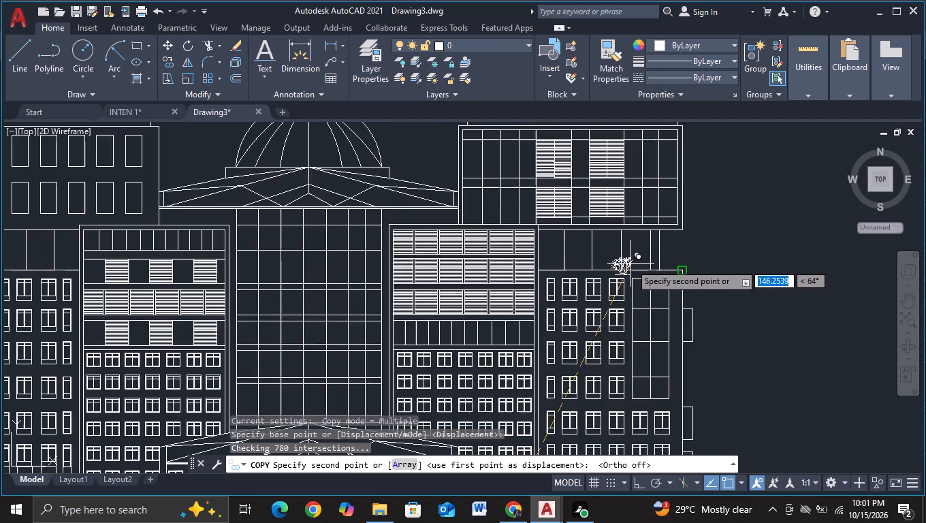
scroll(630, 264, up, 2)
middle_drag(576, 251, 695, 290)
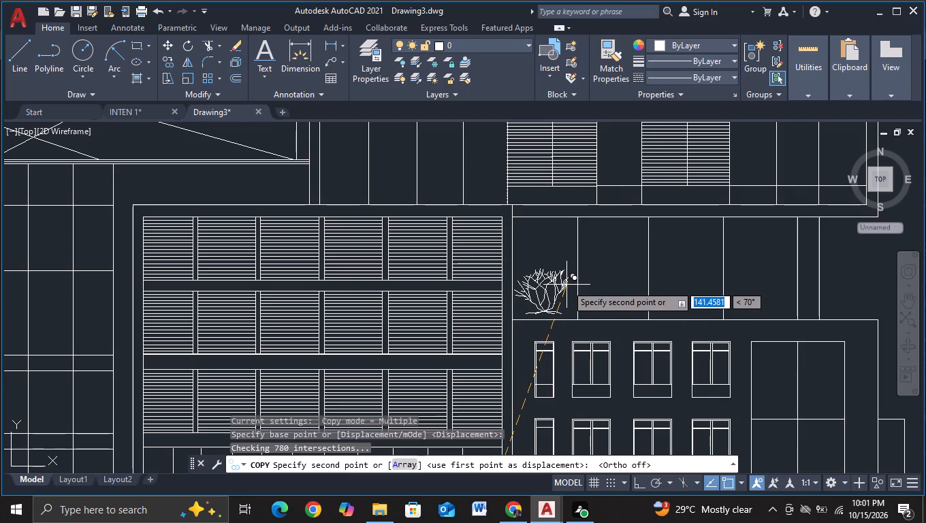
click(565, 288)
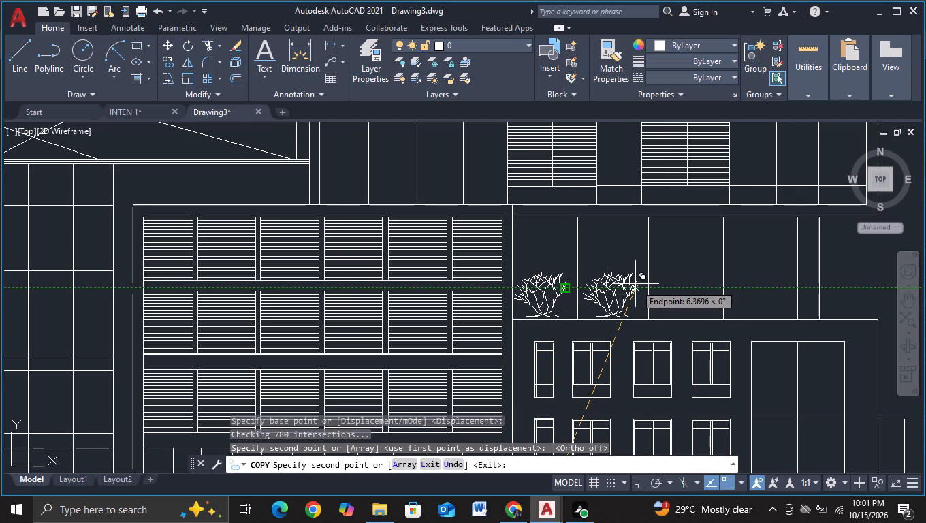
Add seven more overlapping shrub copies in a row along the right wing's terrace ledge.
click(635, 284)
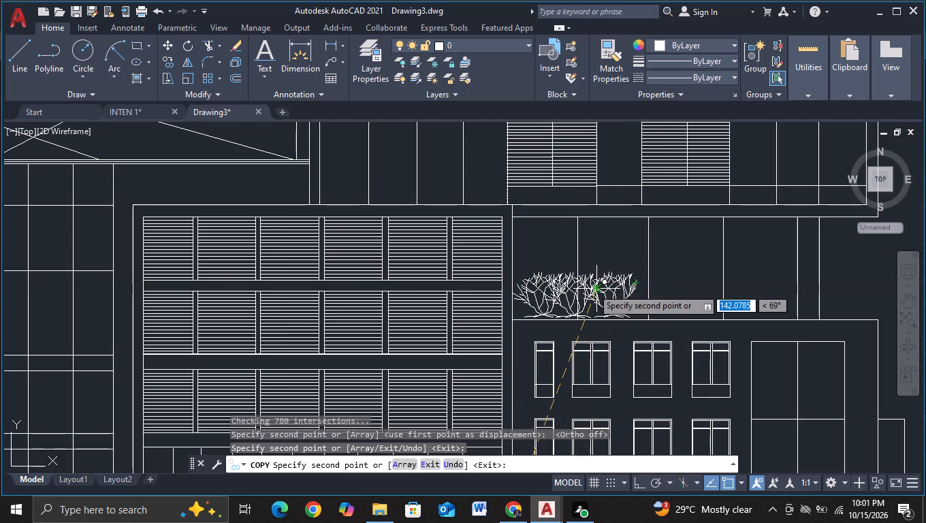
click(596, 288)
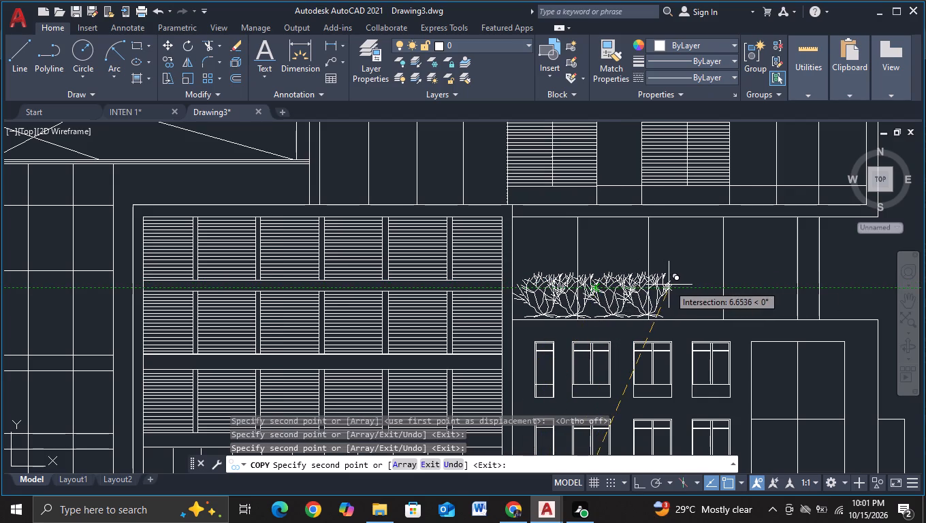
click(669, 285)
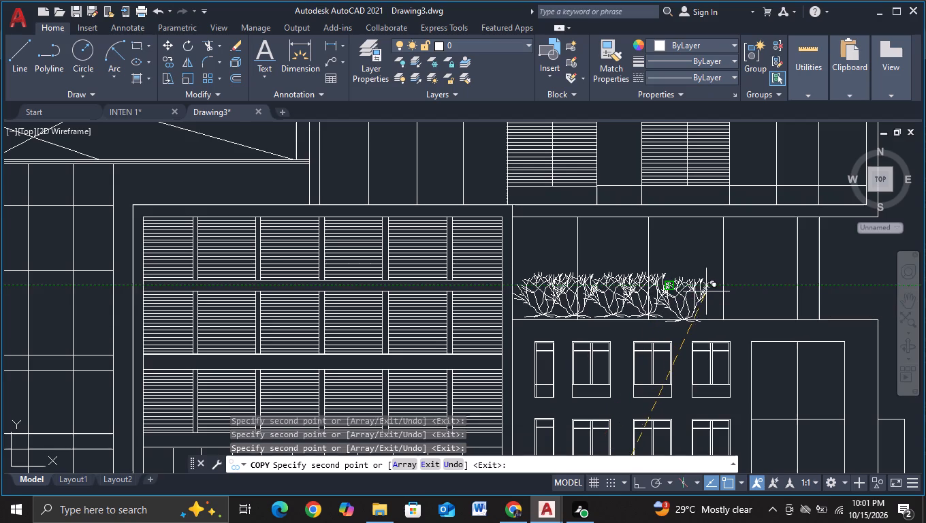
click(706, 290)
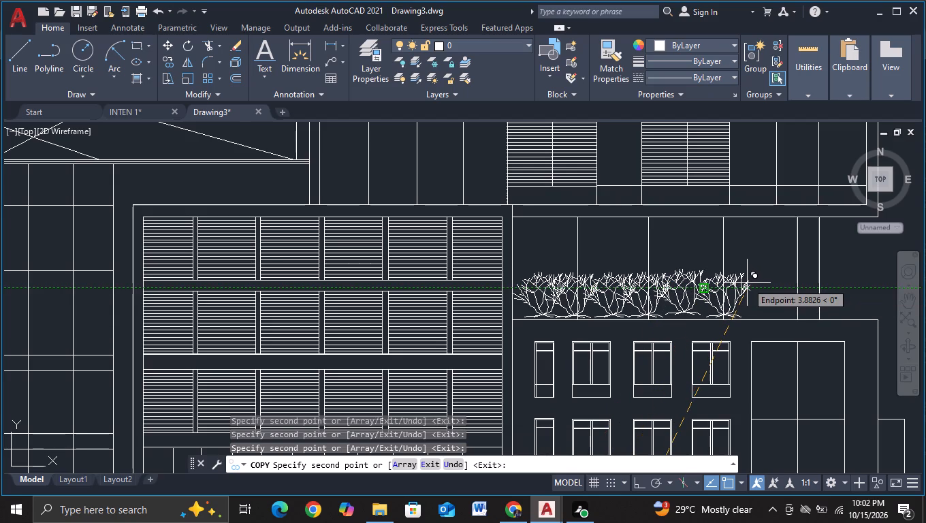
click(747, 283)
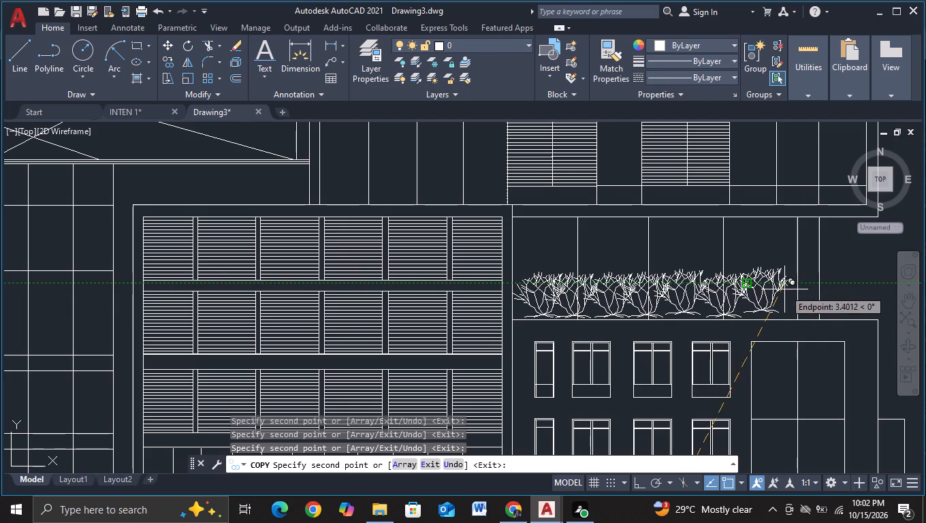
click(784, 289)
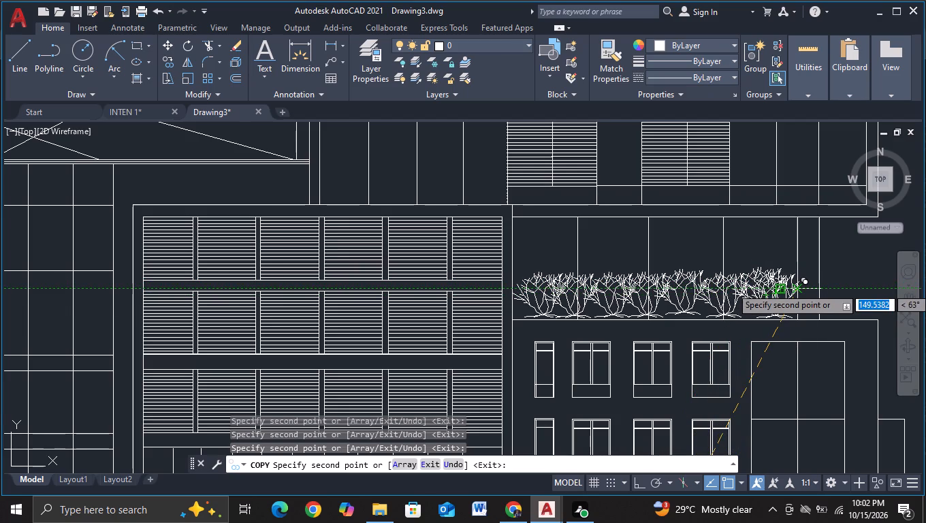
click(795, 287)
key(Escape)
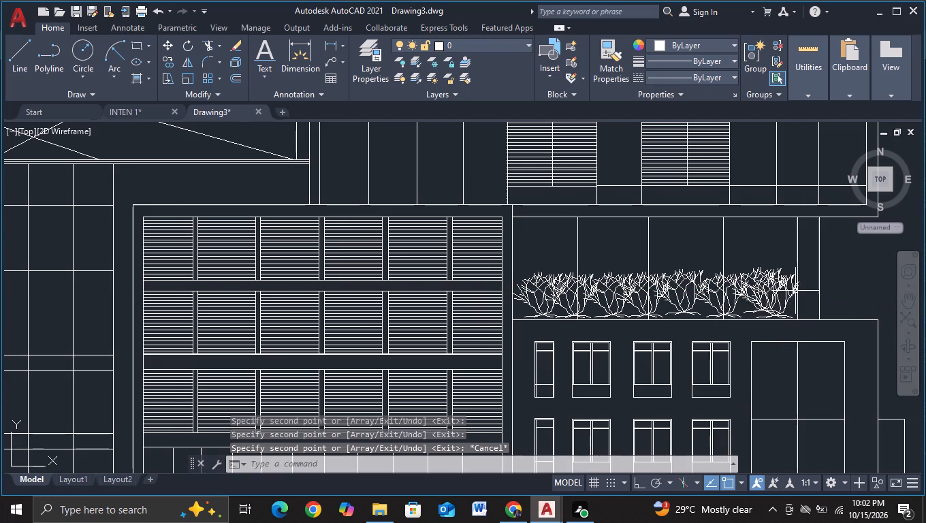
Delete the last of the crowded shrubs at the right end of the terrace row.
scroll(795, 291, down, 1)
scroll(707, 348, up, 1)
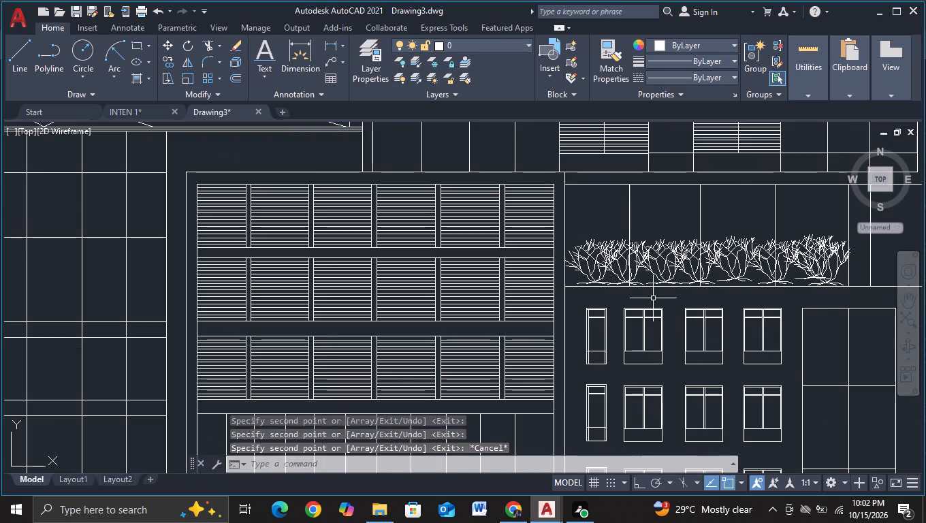
click(838, 267)
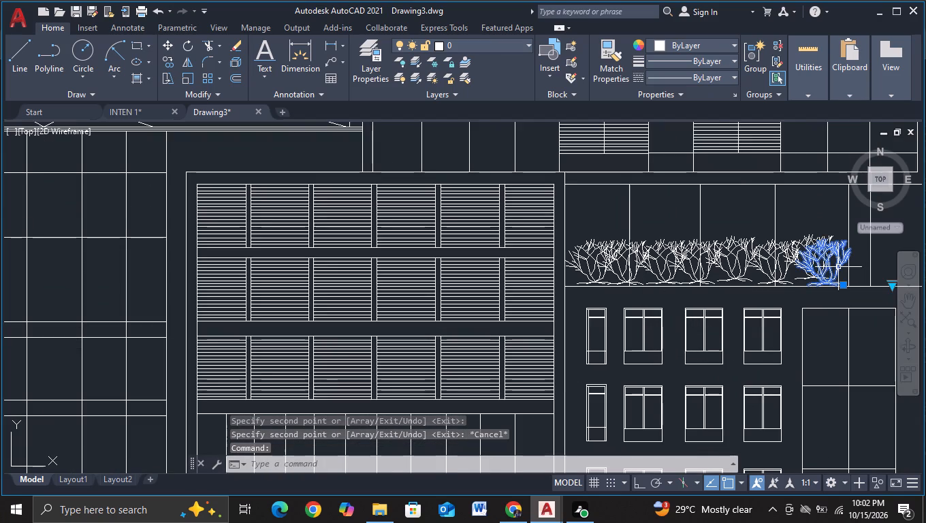
key(Delete)
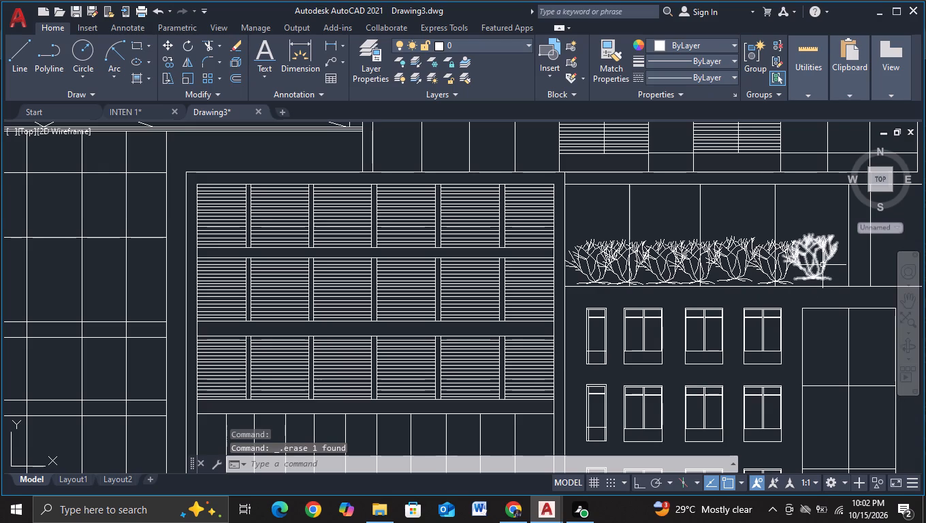
Move the end shrub of the row slightly down so its base lines up with the others on the ledge.
click(823, 265)
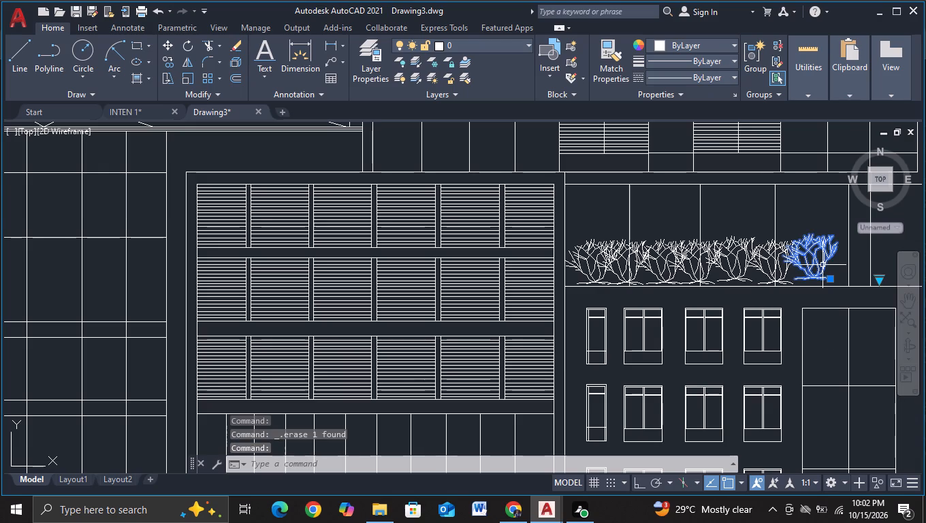
key(m)
click(827, 296)
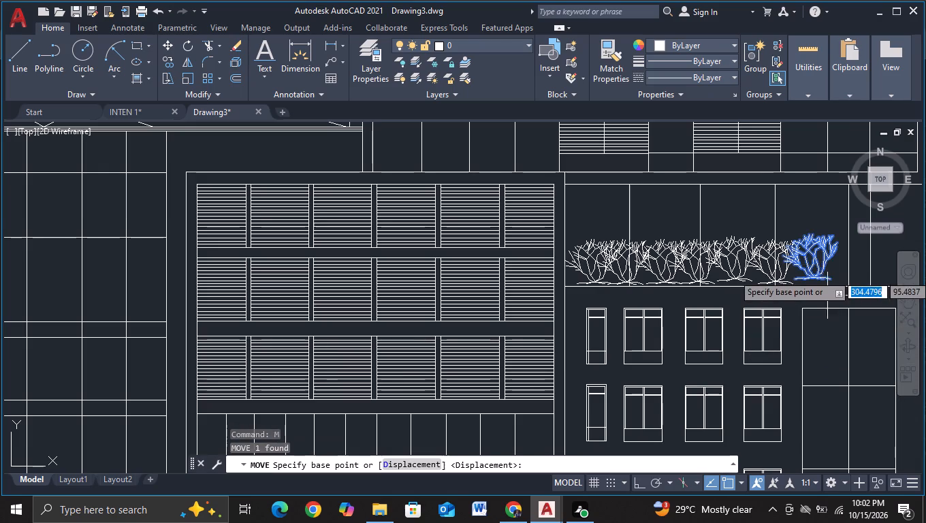
click(811, 260)
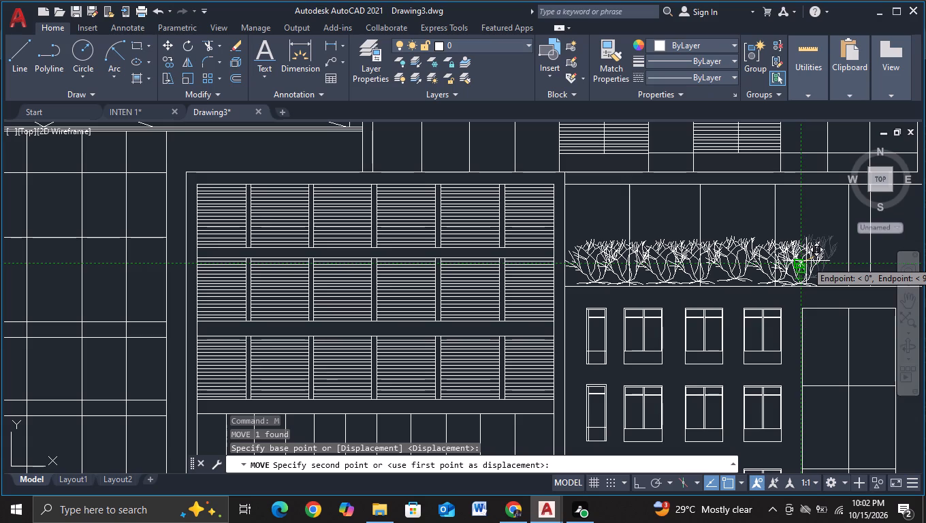
click(808, 260)
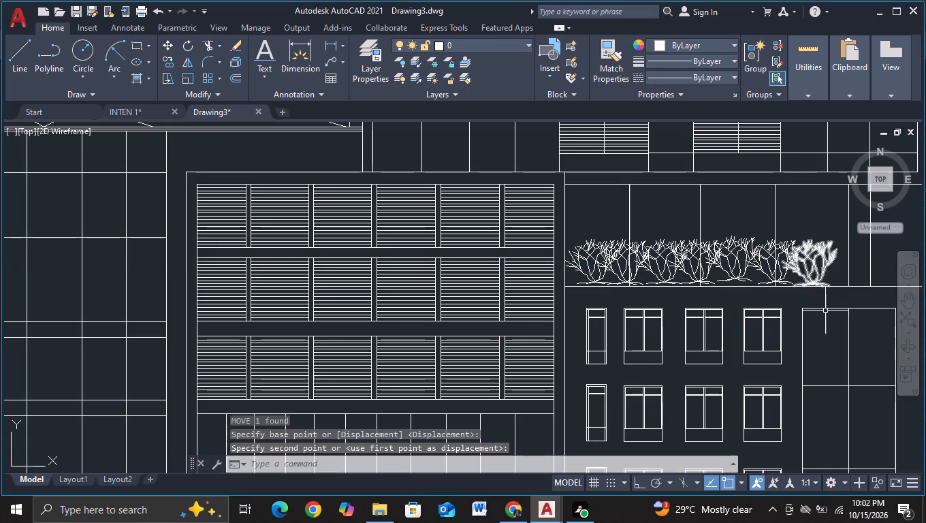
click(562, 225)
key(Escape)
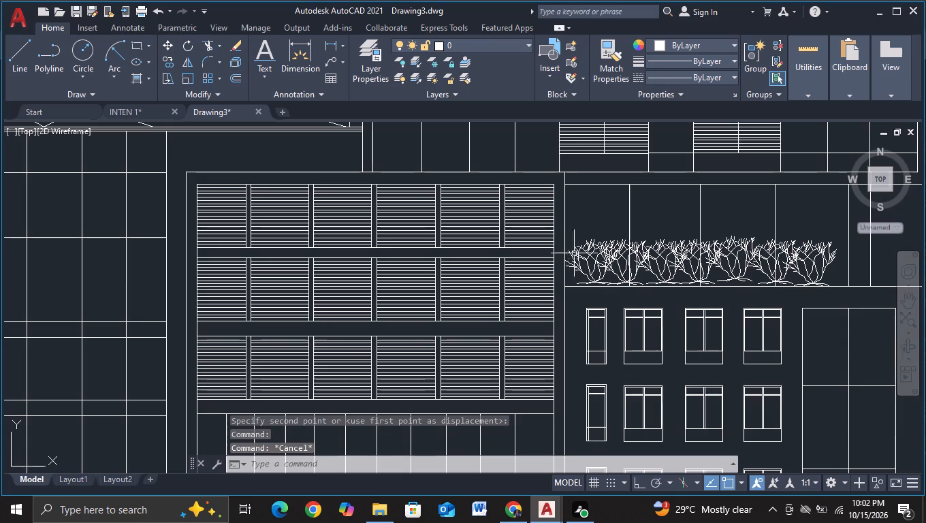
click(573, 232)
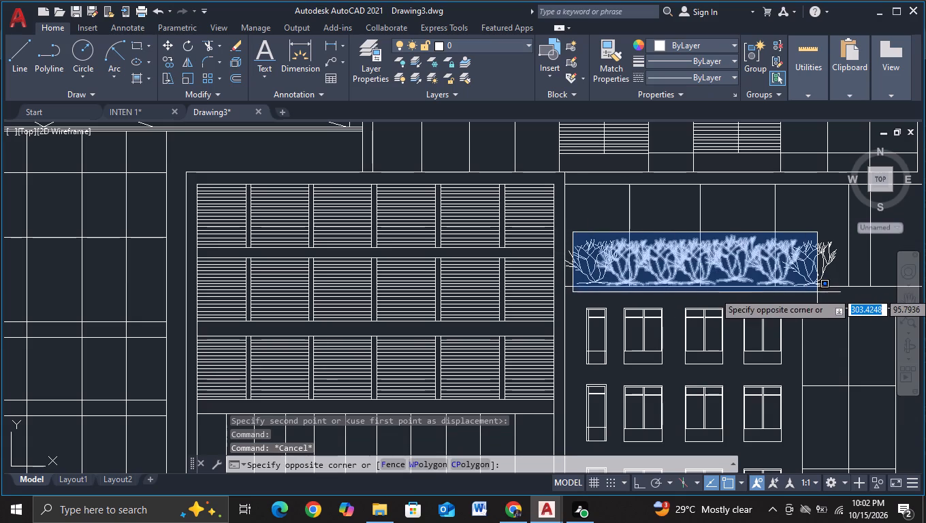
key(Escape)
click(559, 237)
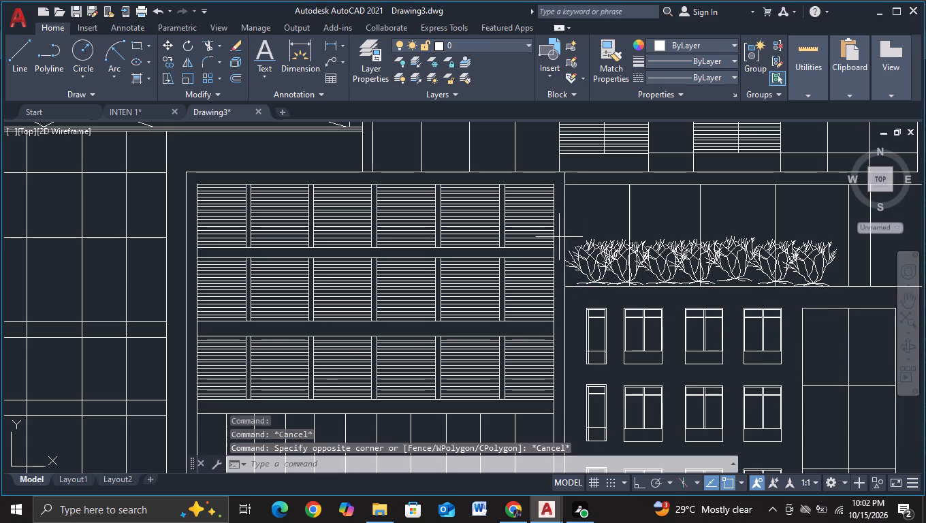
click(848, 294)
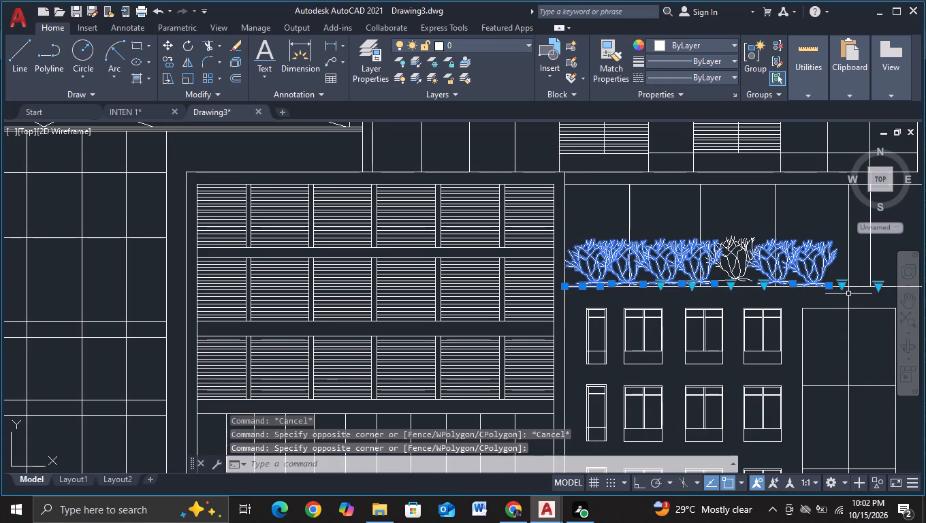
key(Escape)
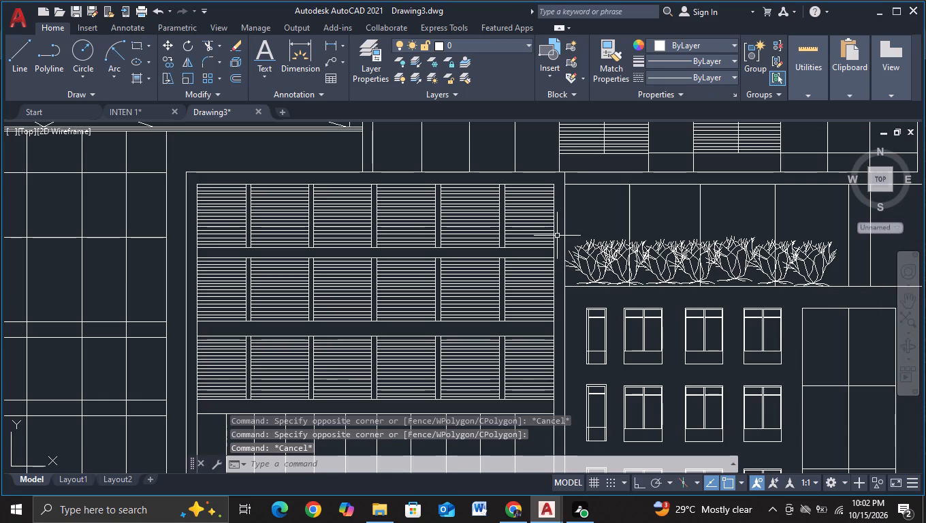
Copy the whole shrub row from the right wing's upper terrace to the left wing's terrace ledge, with ortho on and object snap off.
click(558, 234)
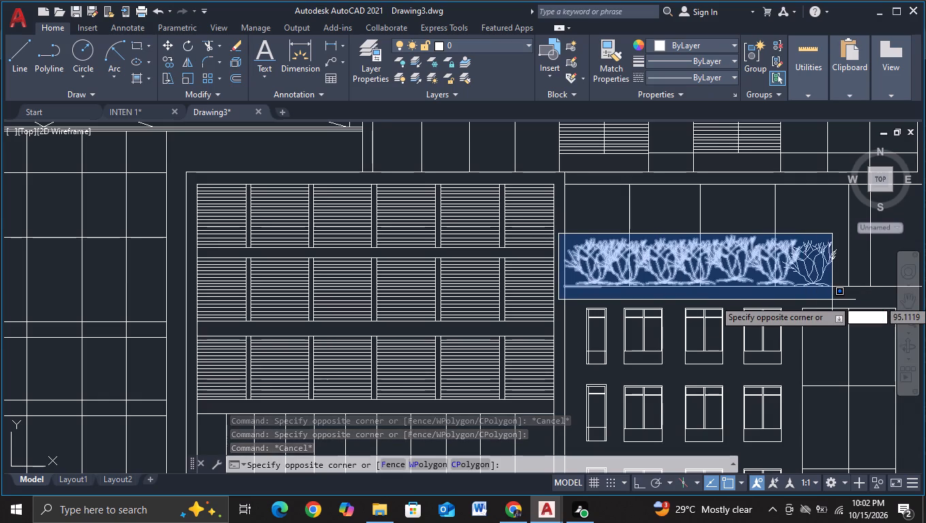
click(837, 300)
key(c)
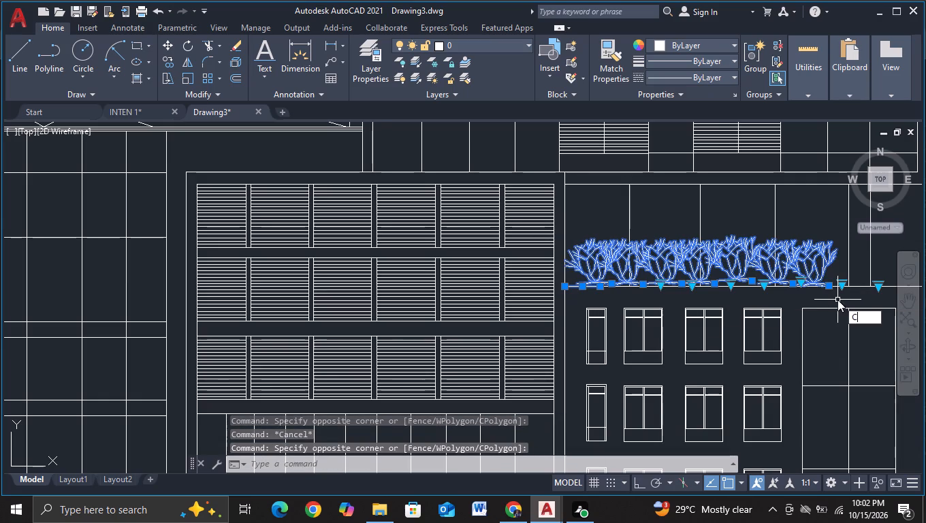
click(829, 347)
click(709, 257)
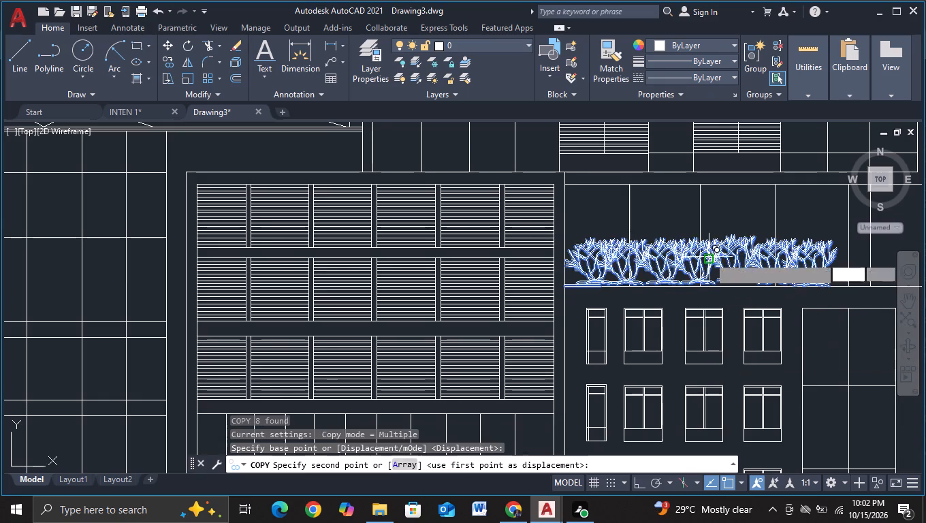
middle_drag(387, 249, 925, 287)
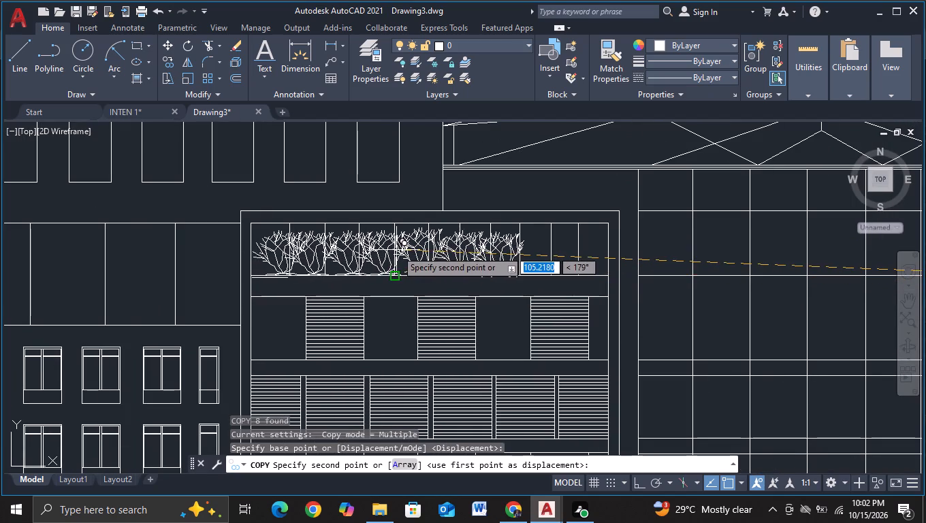
key(F8)
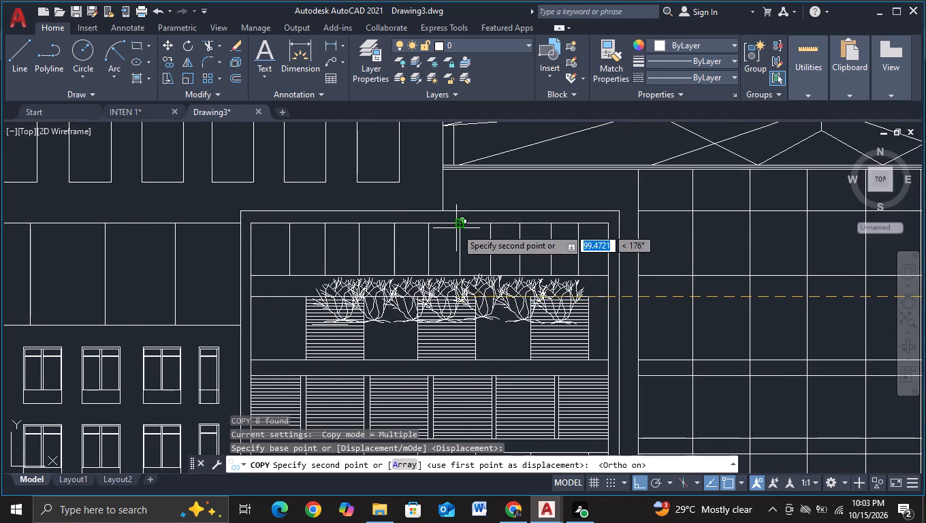
middle_drag(332, 254, 709, 292)
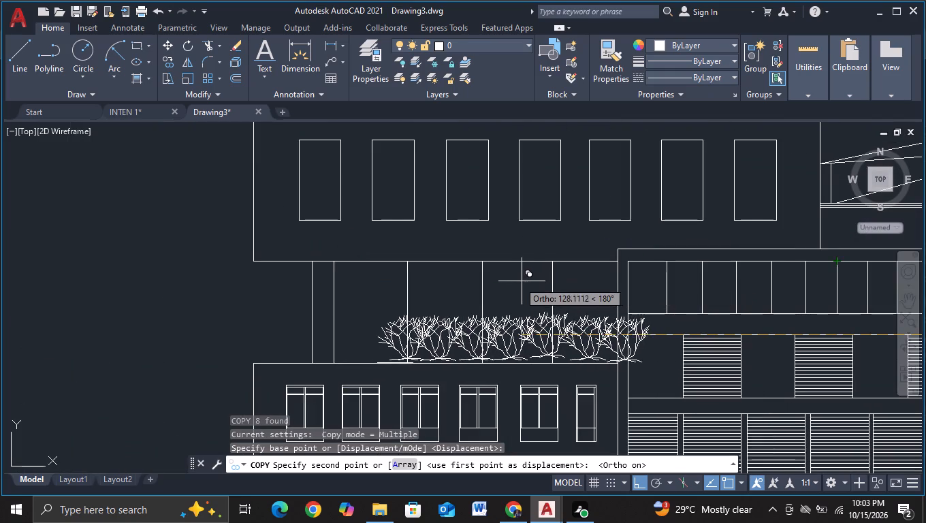
click(483, 279)
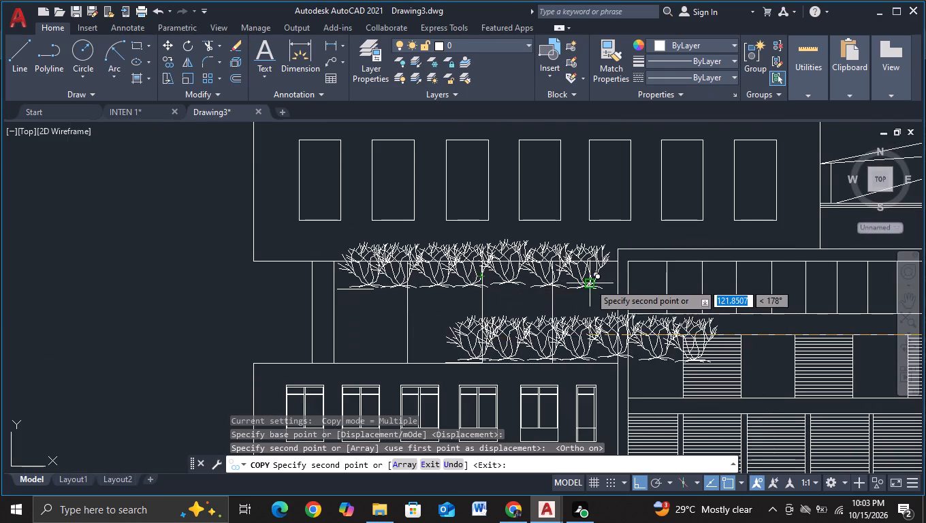
key(ctrl+z)
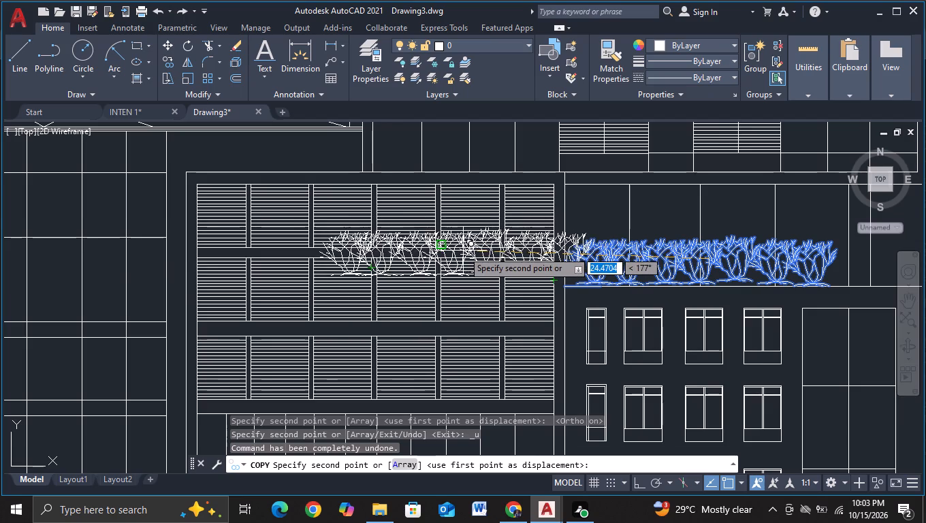
key(F8)
middle_drag(252, 261, 833, 323)
middle_drag(385, 285, 794, 328)
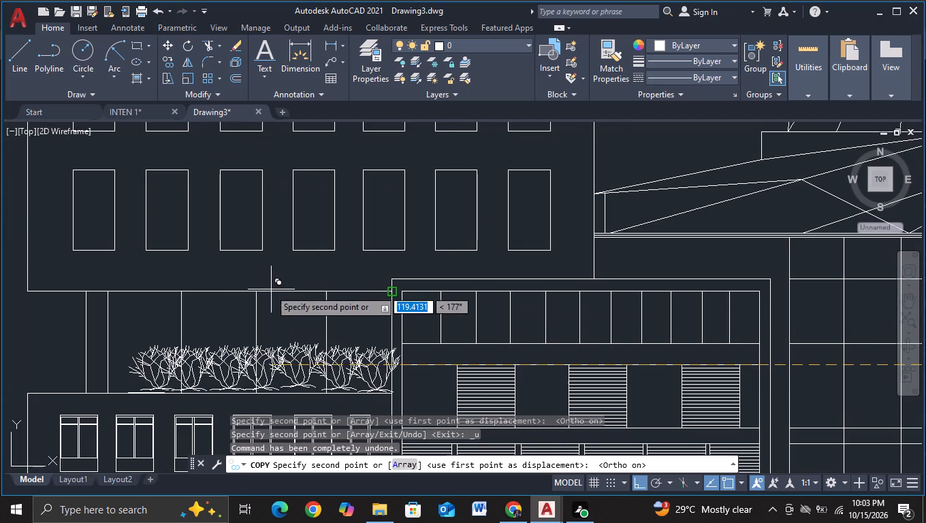
middle_drag(232, 313, 449, 357)
middle_drag(444, 362, 443, 280)
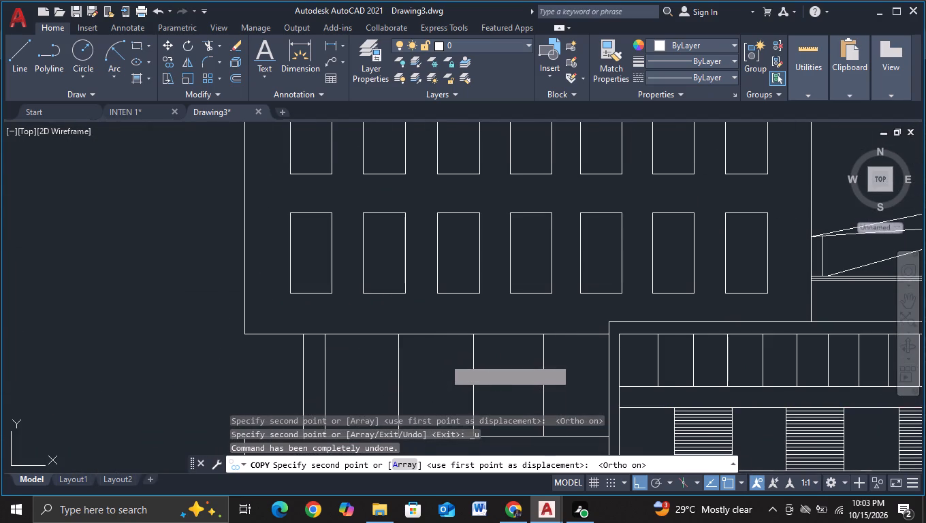
middle_drag(443, 280, 443, 264)
scroll(441, 270, up, 2)
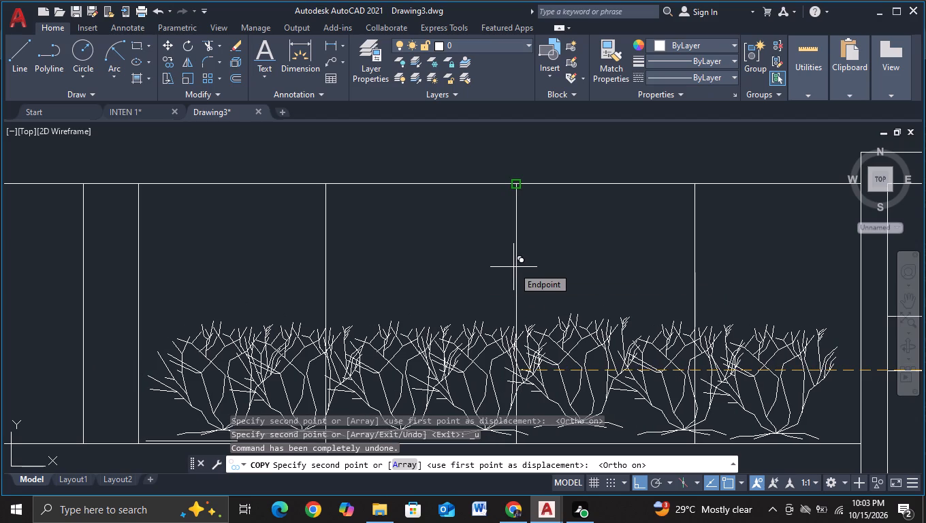
key(F3)
click(513, 267)
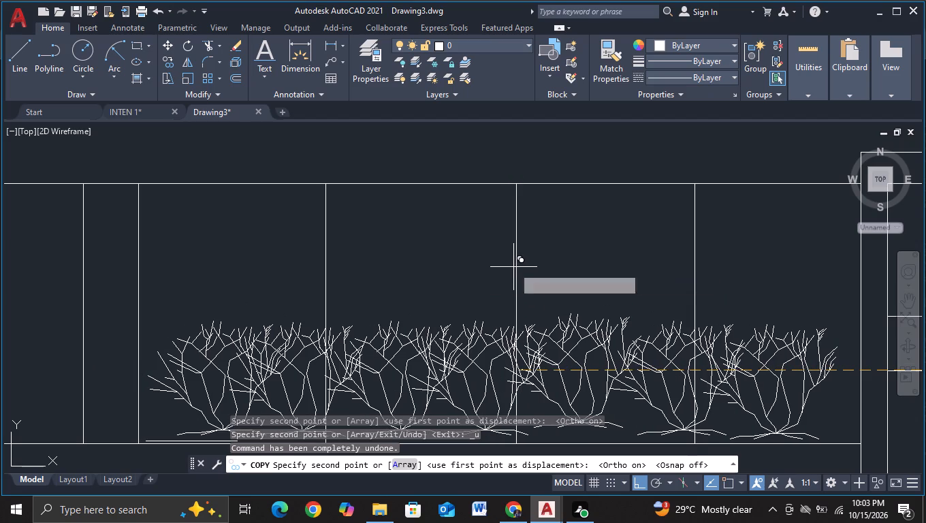
key(Escape)
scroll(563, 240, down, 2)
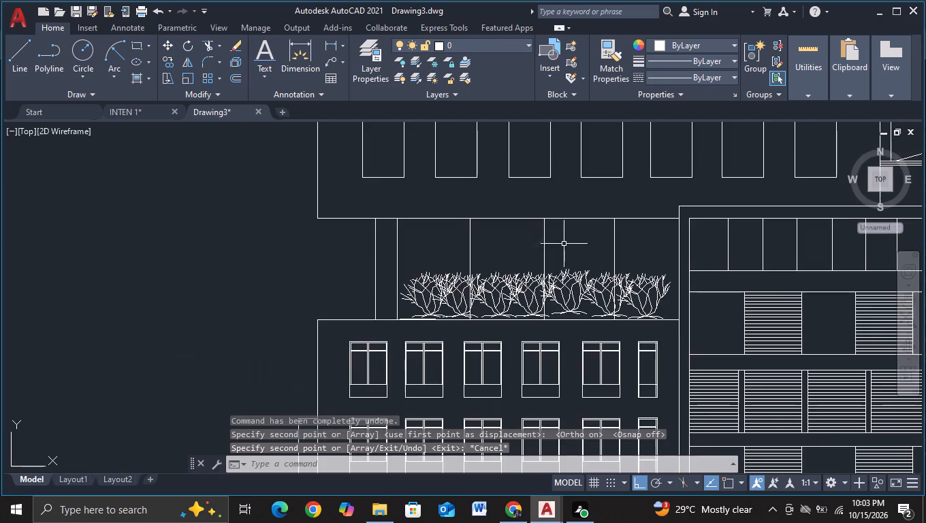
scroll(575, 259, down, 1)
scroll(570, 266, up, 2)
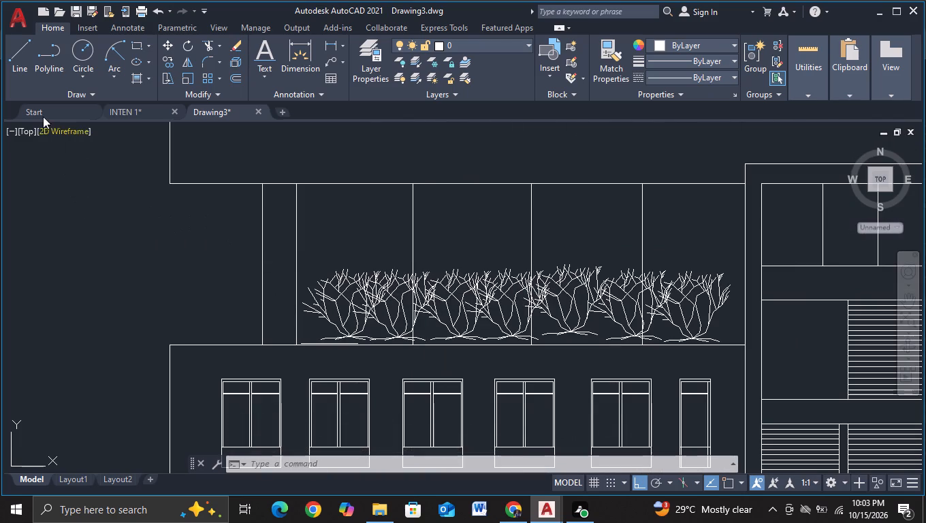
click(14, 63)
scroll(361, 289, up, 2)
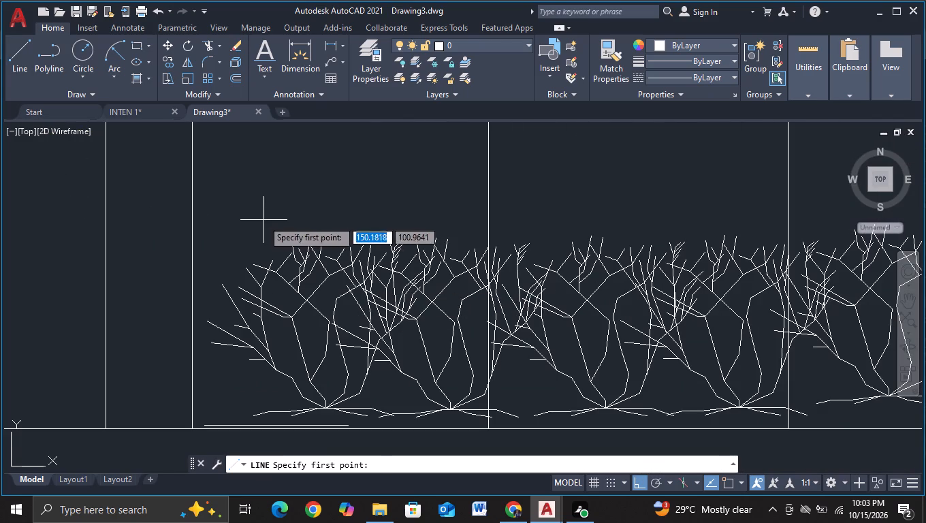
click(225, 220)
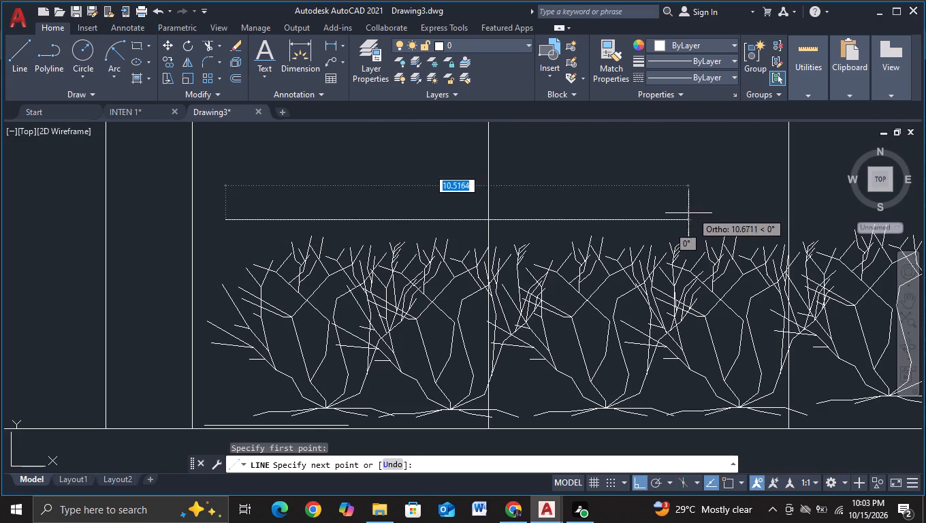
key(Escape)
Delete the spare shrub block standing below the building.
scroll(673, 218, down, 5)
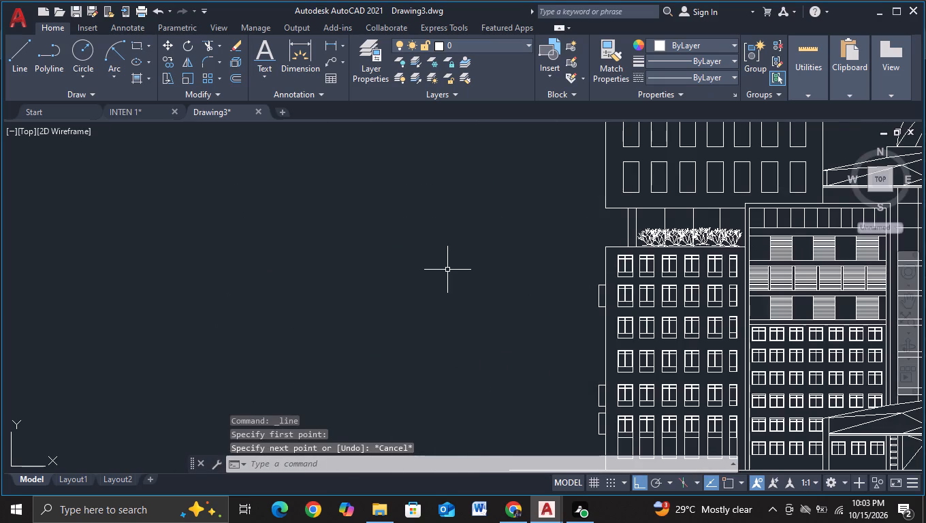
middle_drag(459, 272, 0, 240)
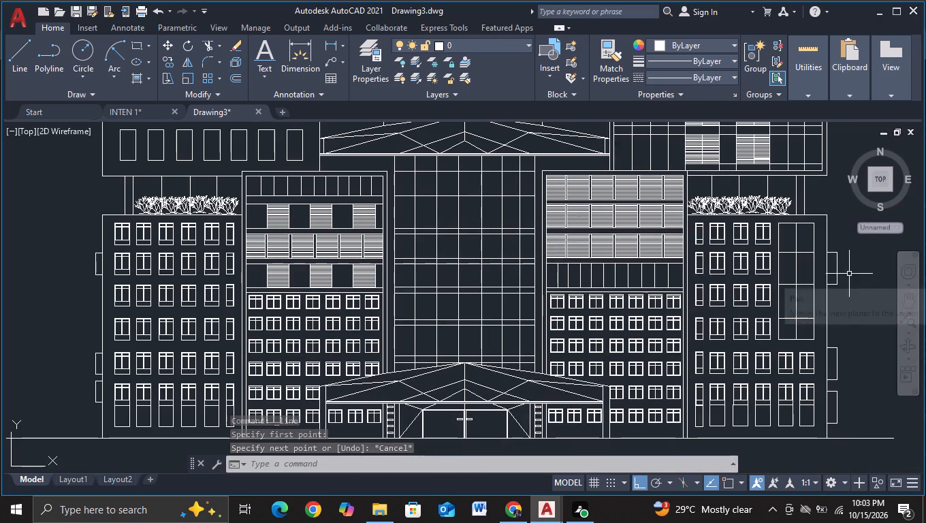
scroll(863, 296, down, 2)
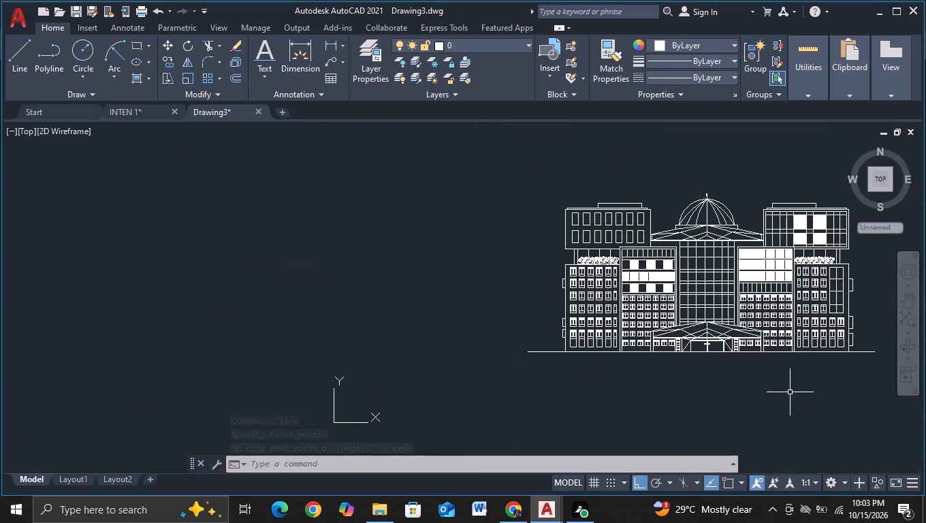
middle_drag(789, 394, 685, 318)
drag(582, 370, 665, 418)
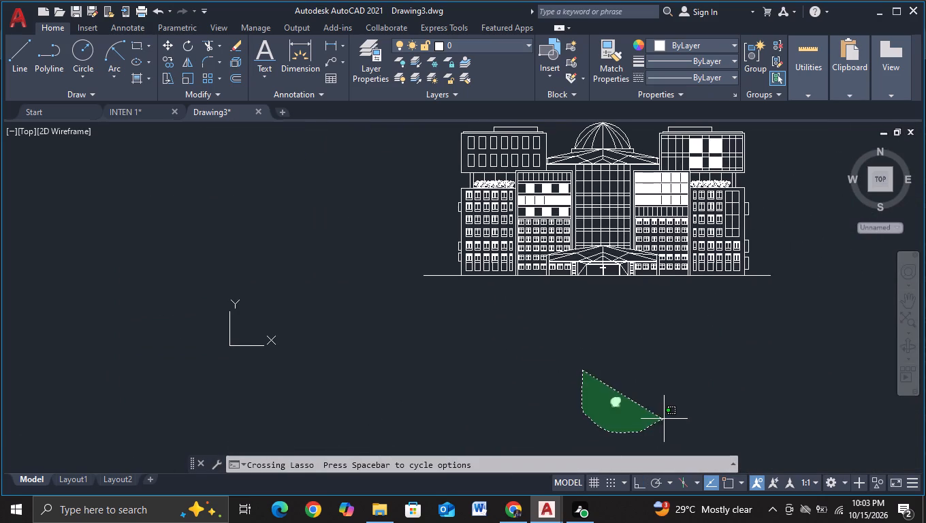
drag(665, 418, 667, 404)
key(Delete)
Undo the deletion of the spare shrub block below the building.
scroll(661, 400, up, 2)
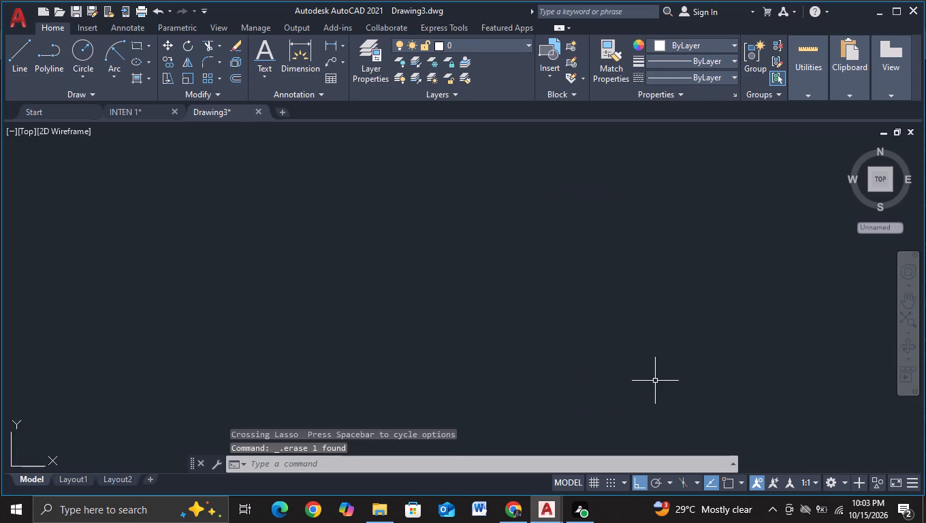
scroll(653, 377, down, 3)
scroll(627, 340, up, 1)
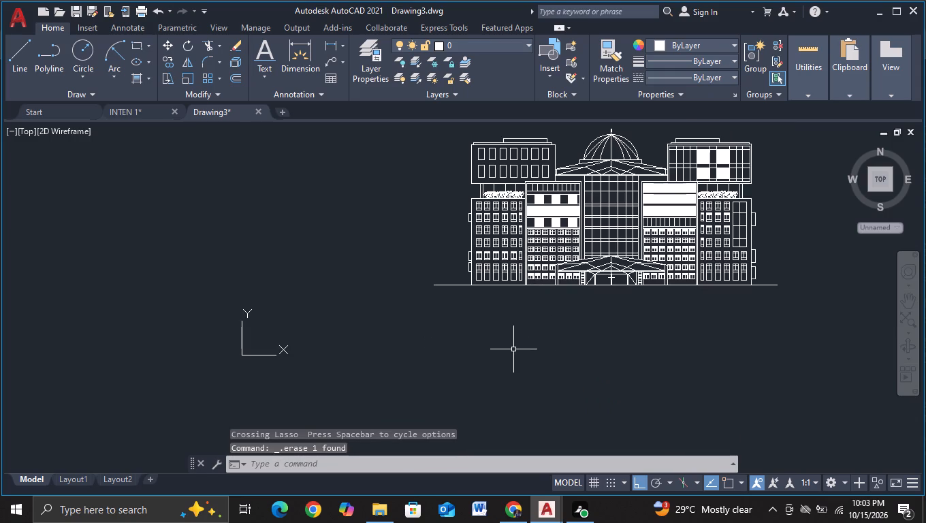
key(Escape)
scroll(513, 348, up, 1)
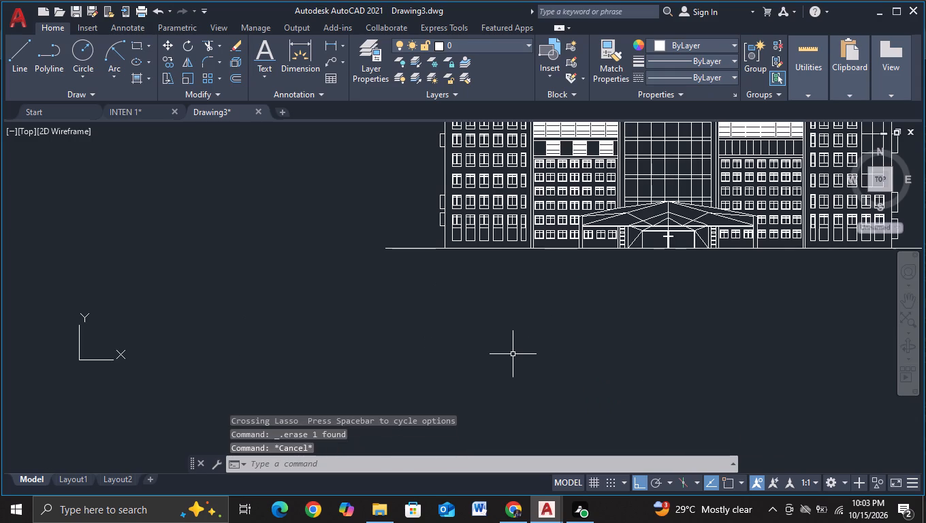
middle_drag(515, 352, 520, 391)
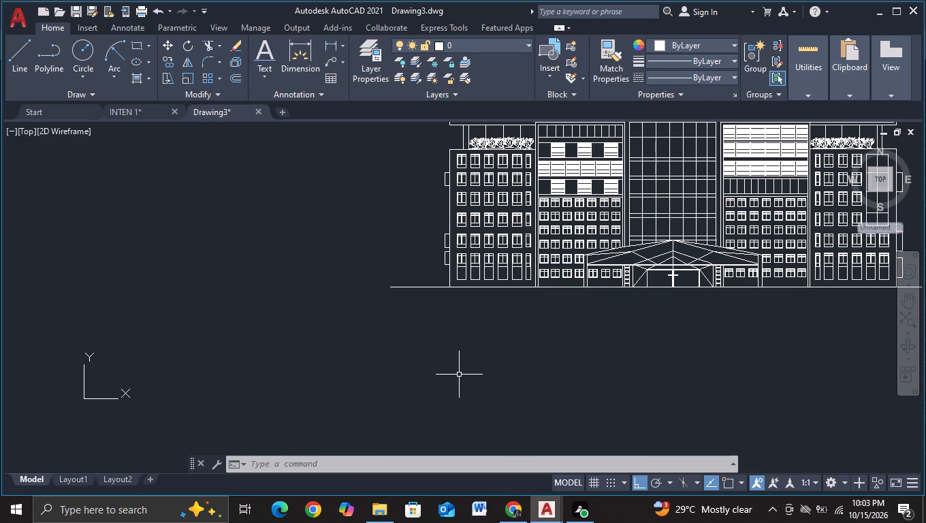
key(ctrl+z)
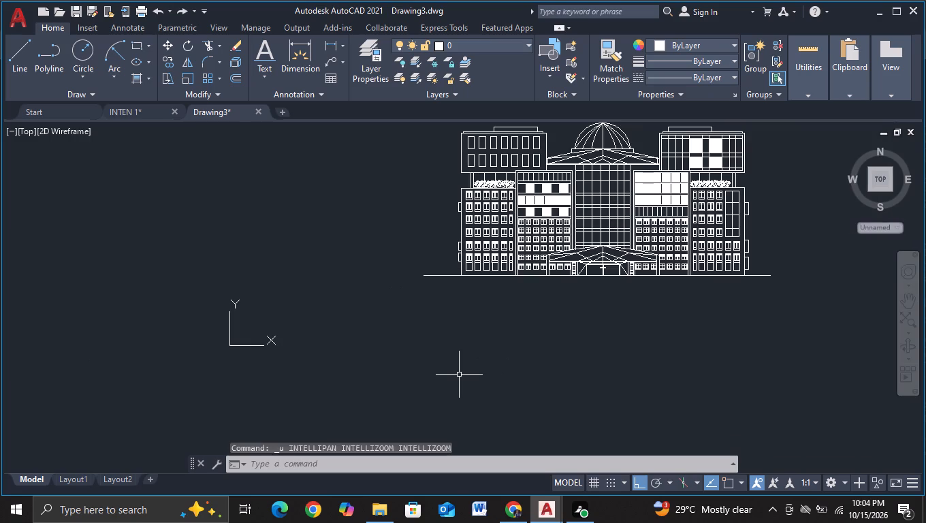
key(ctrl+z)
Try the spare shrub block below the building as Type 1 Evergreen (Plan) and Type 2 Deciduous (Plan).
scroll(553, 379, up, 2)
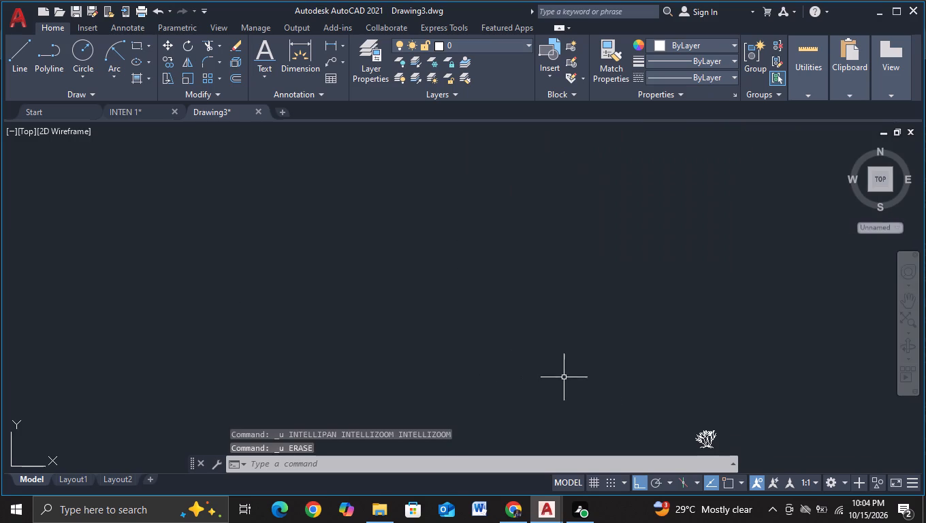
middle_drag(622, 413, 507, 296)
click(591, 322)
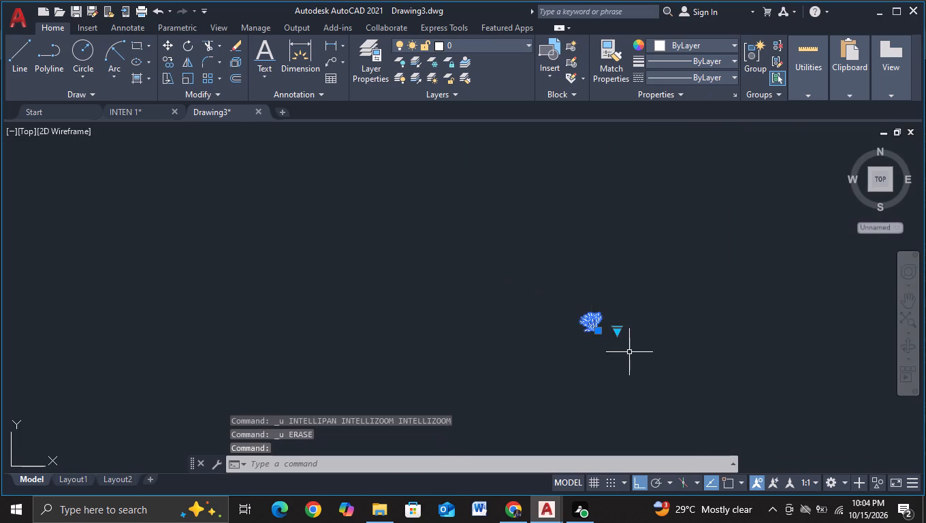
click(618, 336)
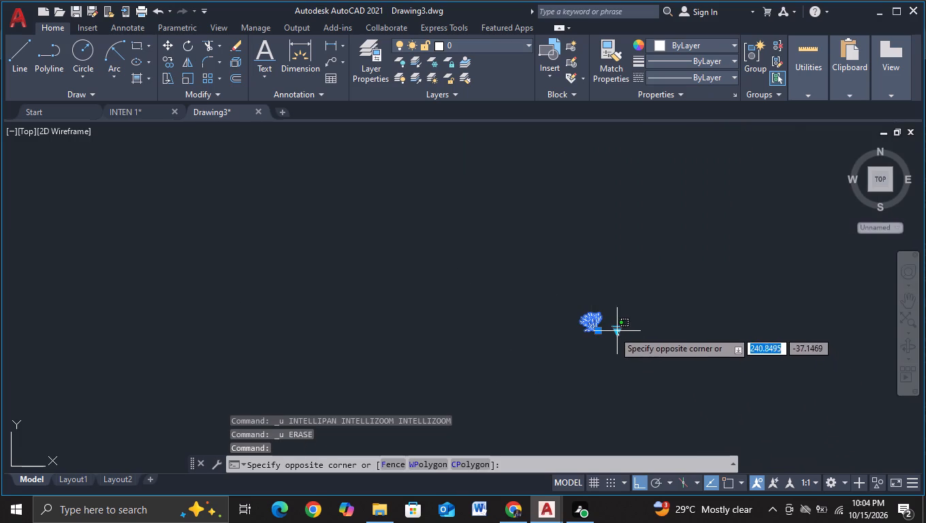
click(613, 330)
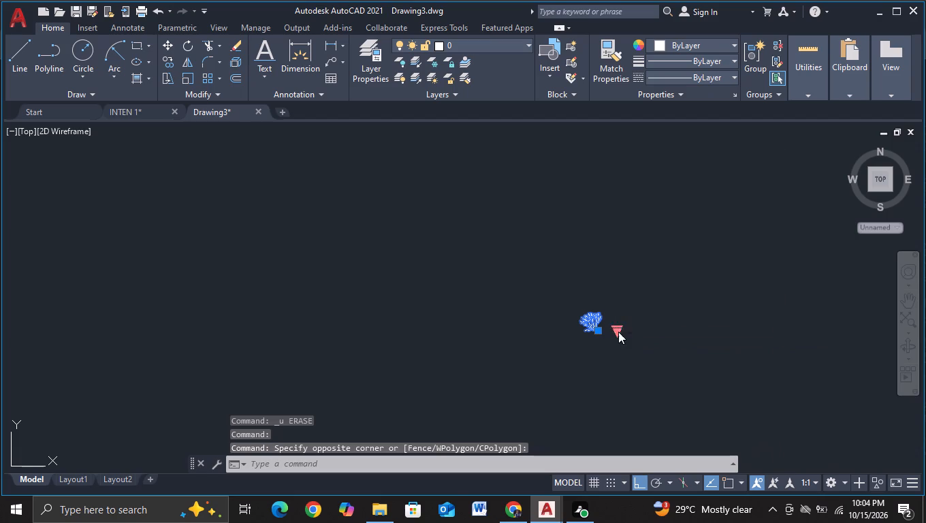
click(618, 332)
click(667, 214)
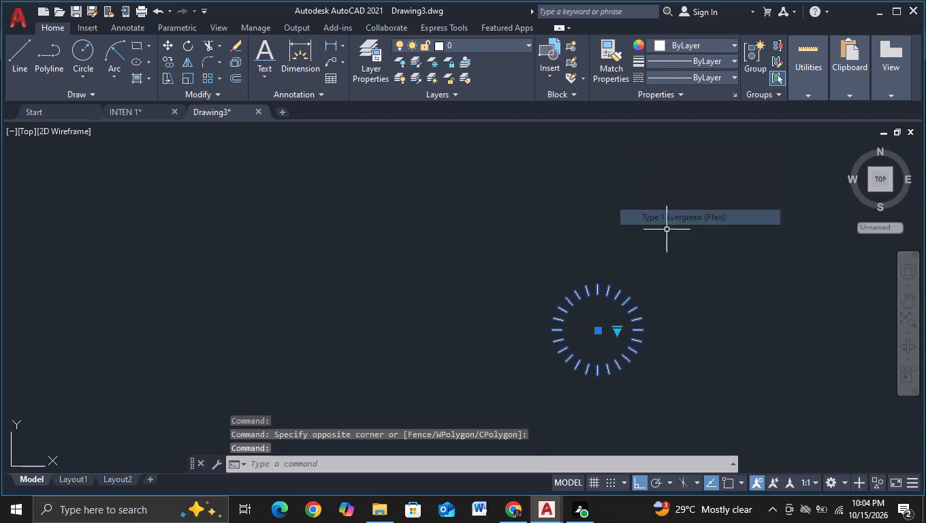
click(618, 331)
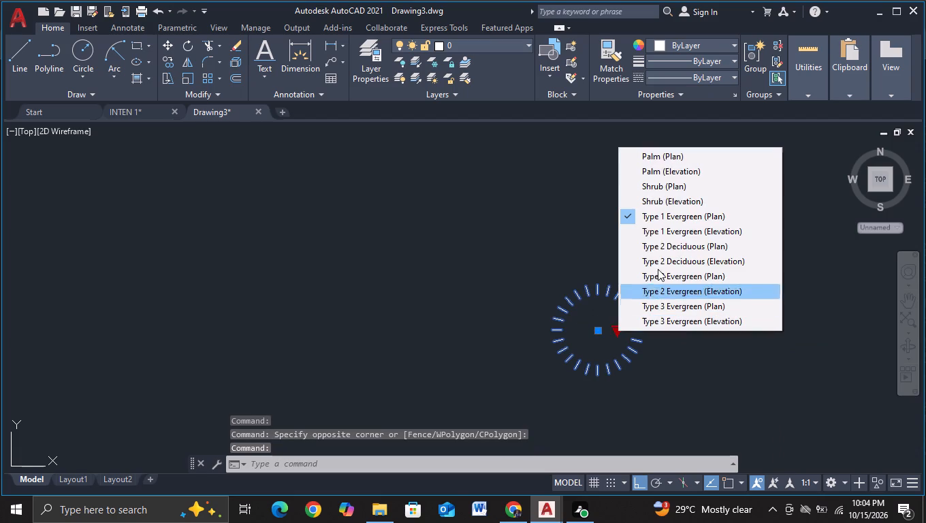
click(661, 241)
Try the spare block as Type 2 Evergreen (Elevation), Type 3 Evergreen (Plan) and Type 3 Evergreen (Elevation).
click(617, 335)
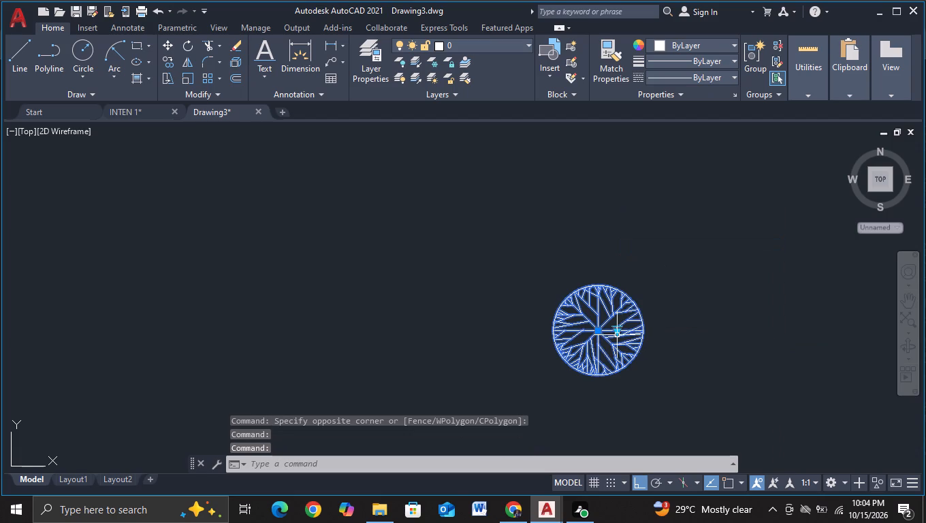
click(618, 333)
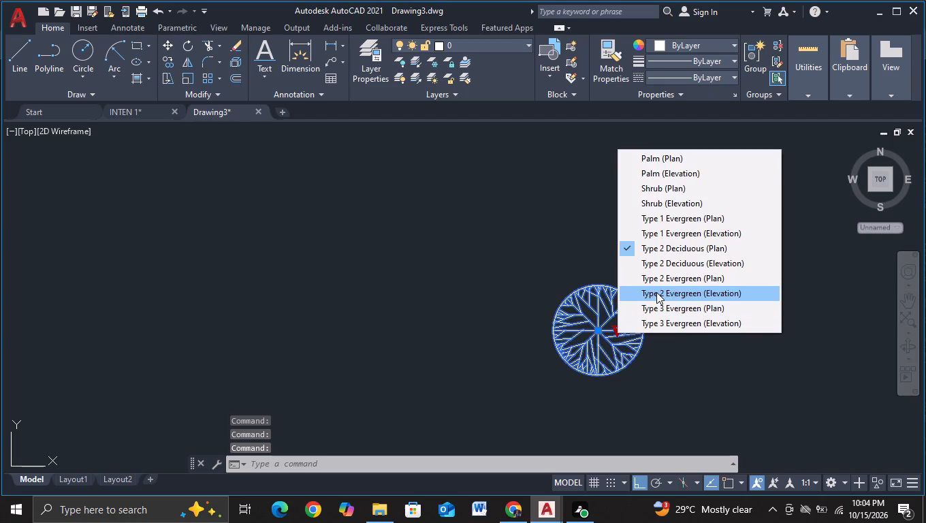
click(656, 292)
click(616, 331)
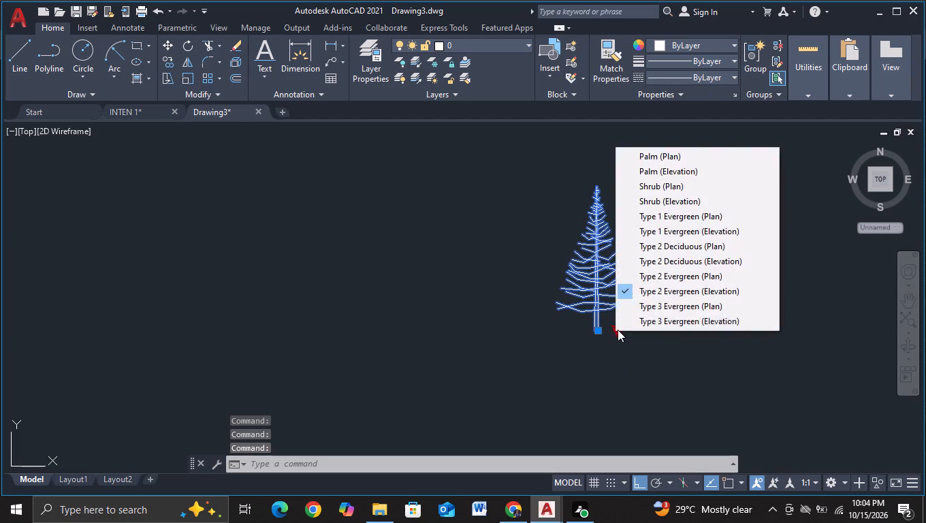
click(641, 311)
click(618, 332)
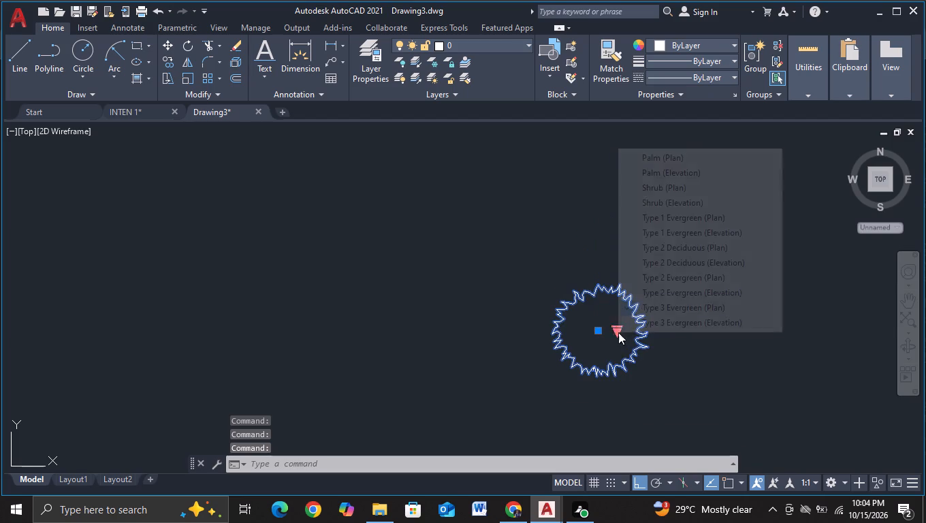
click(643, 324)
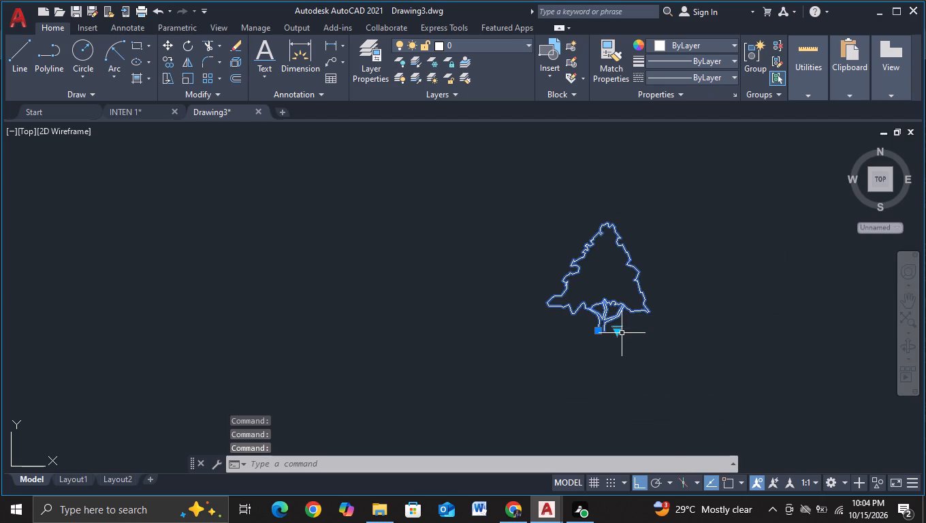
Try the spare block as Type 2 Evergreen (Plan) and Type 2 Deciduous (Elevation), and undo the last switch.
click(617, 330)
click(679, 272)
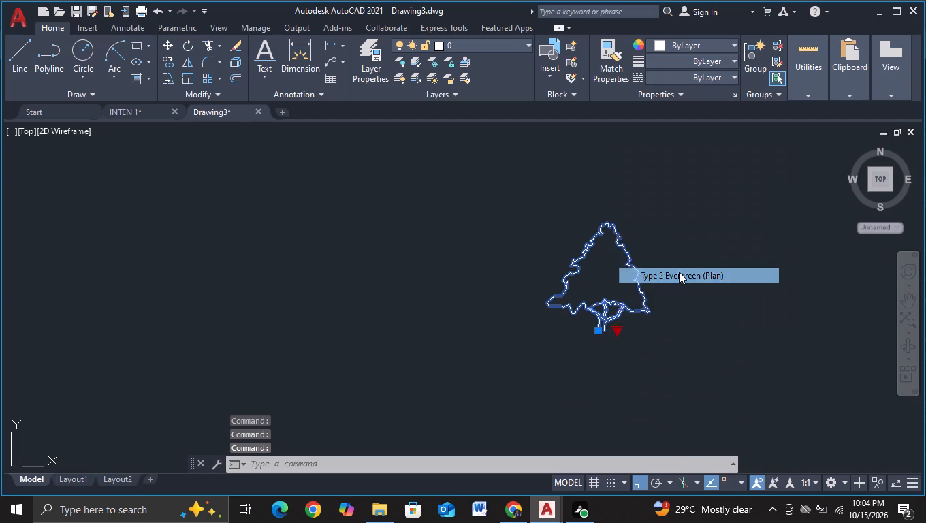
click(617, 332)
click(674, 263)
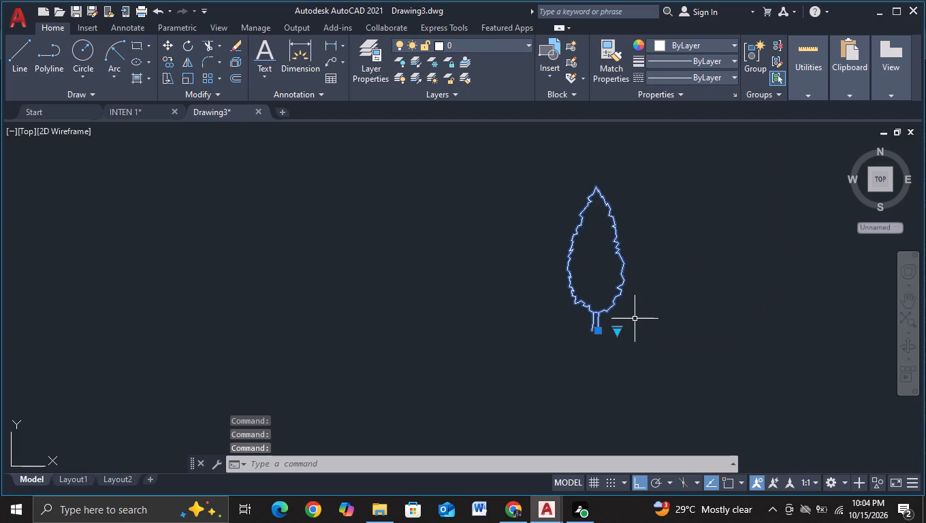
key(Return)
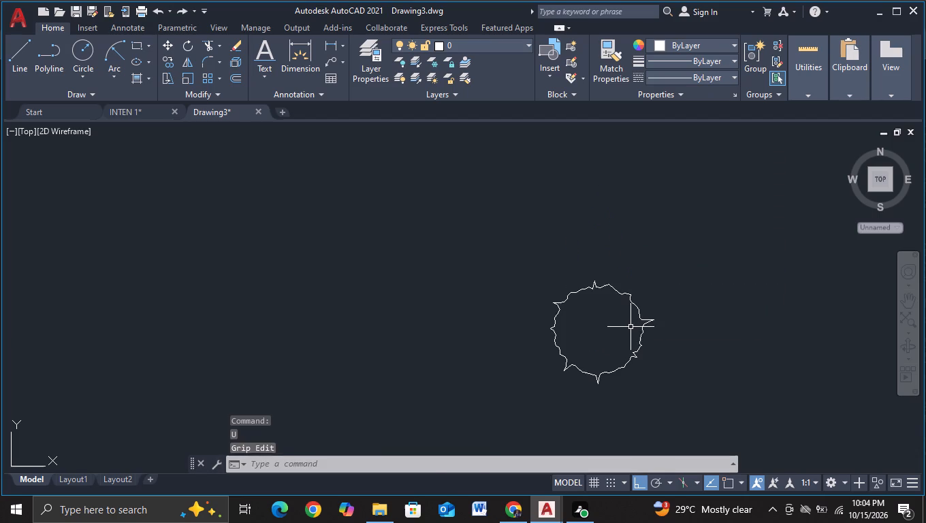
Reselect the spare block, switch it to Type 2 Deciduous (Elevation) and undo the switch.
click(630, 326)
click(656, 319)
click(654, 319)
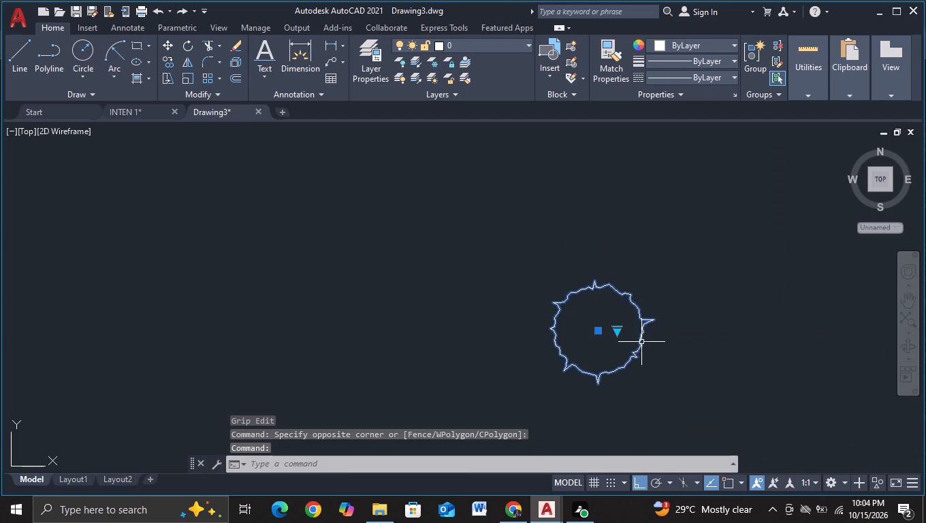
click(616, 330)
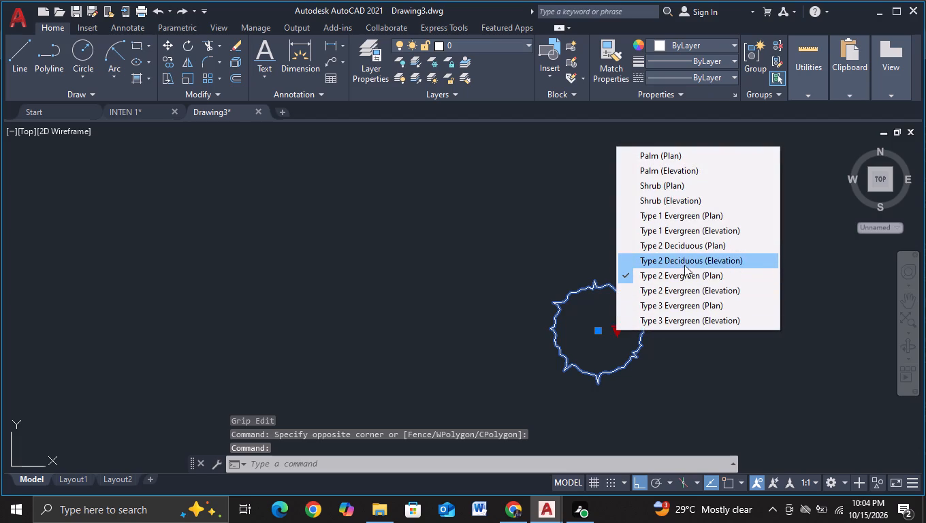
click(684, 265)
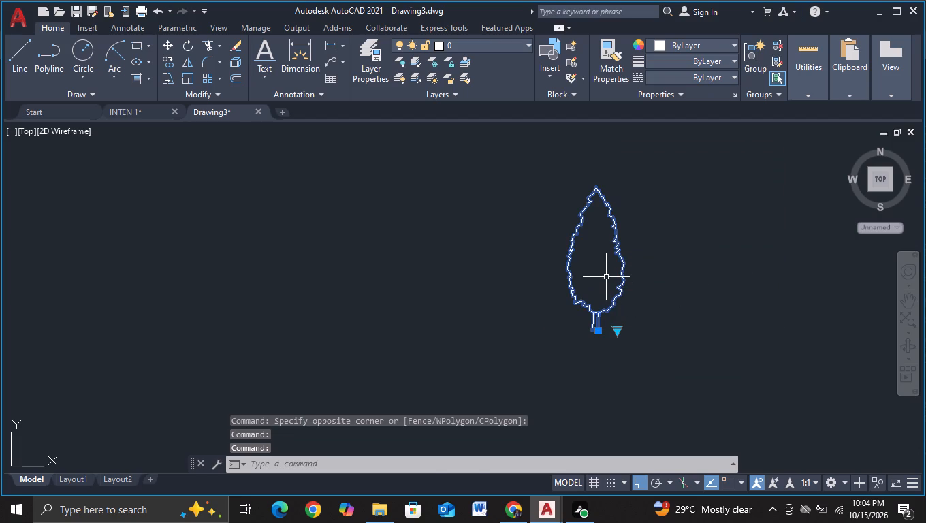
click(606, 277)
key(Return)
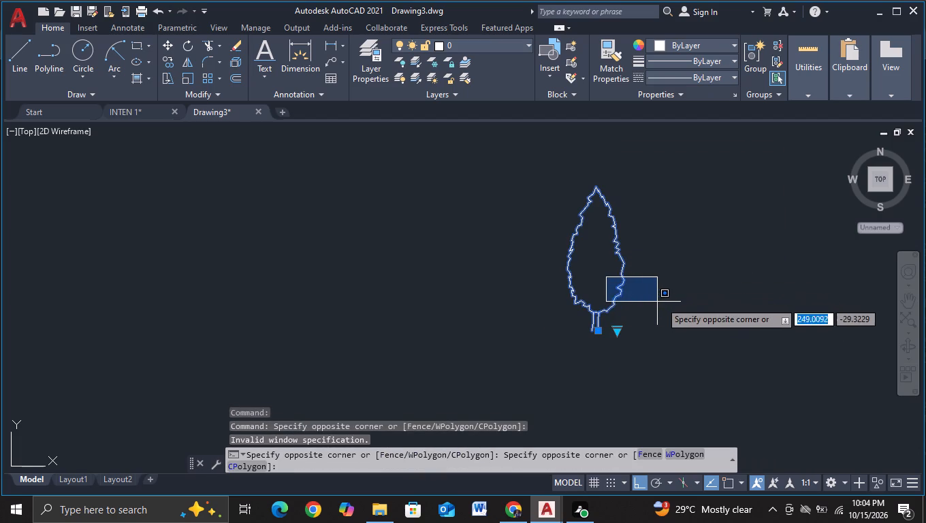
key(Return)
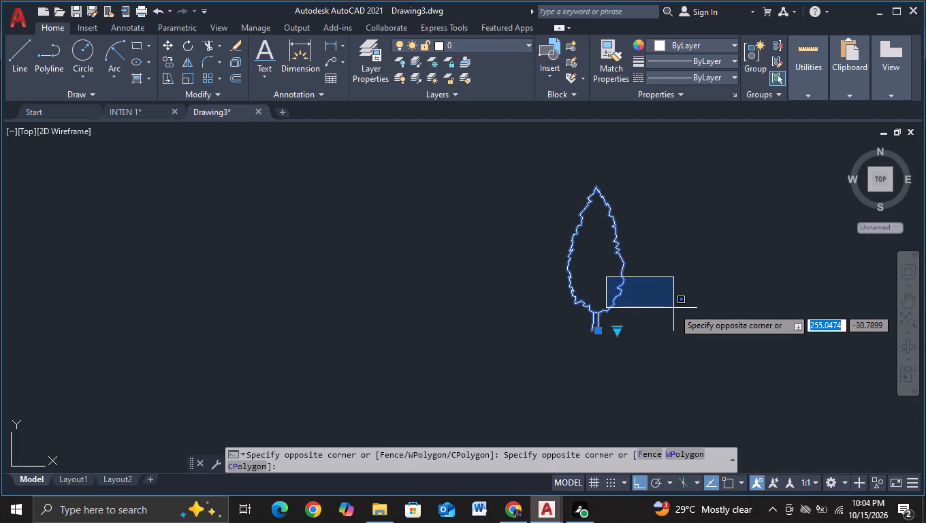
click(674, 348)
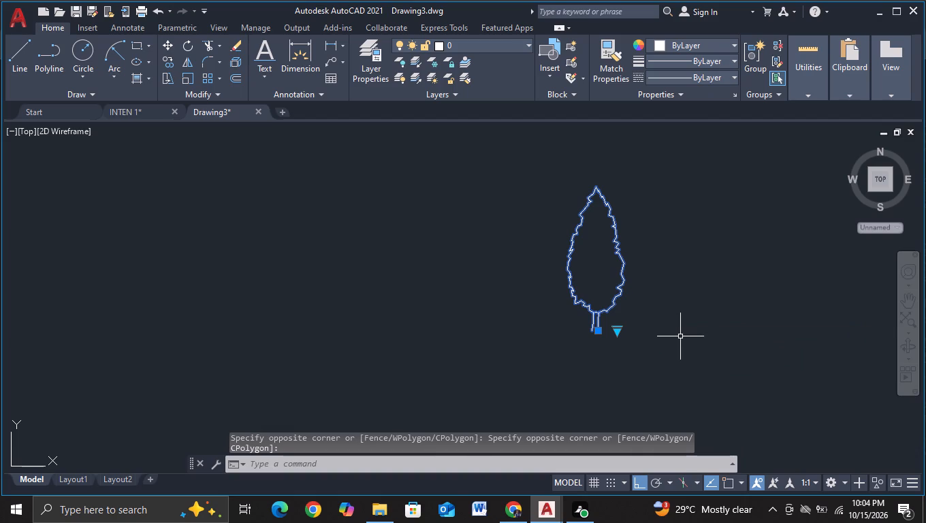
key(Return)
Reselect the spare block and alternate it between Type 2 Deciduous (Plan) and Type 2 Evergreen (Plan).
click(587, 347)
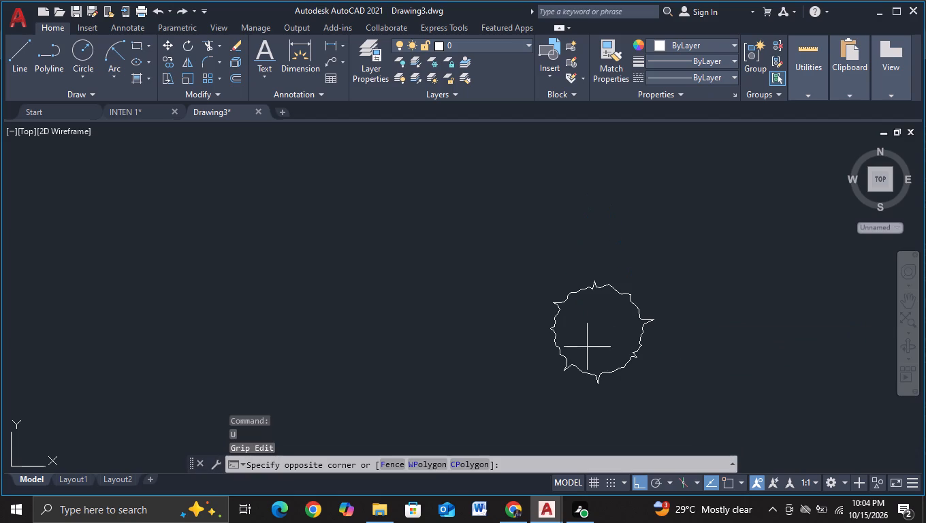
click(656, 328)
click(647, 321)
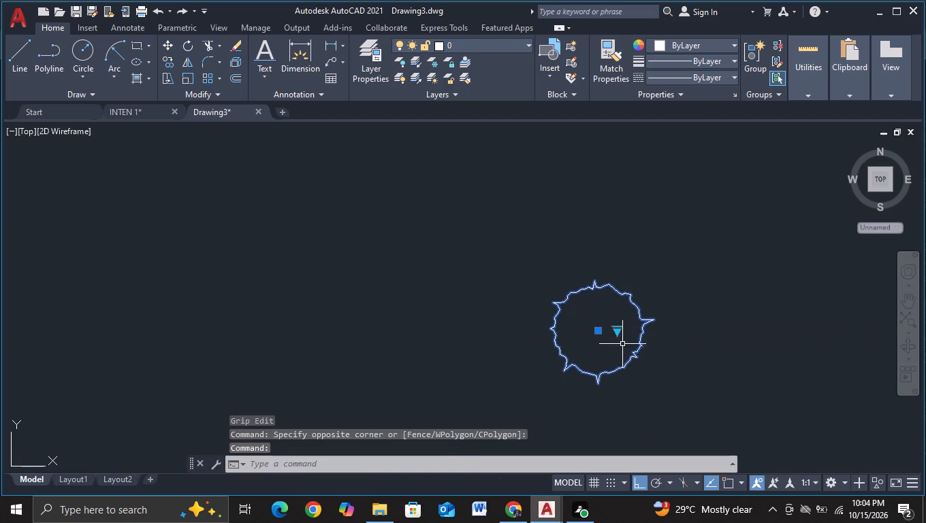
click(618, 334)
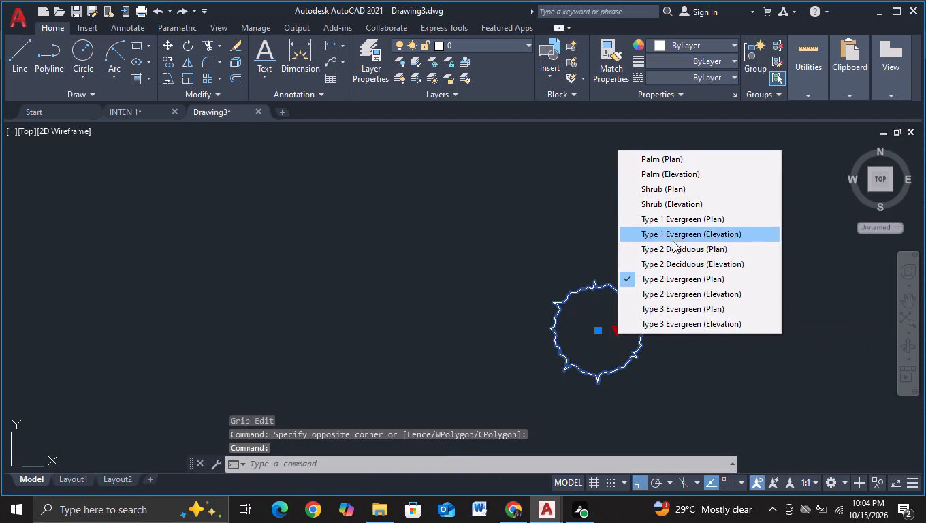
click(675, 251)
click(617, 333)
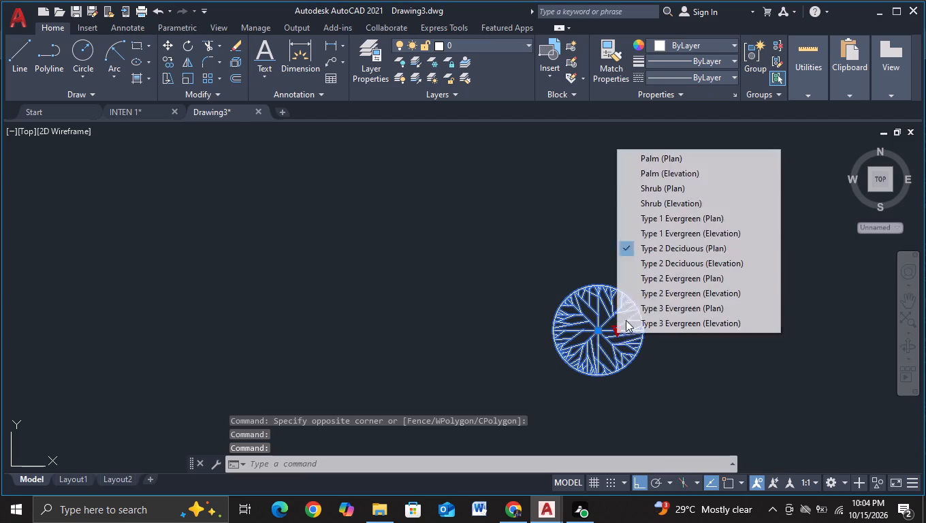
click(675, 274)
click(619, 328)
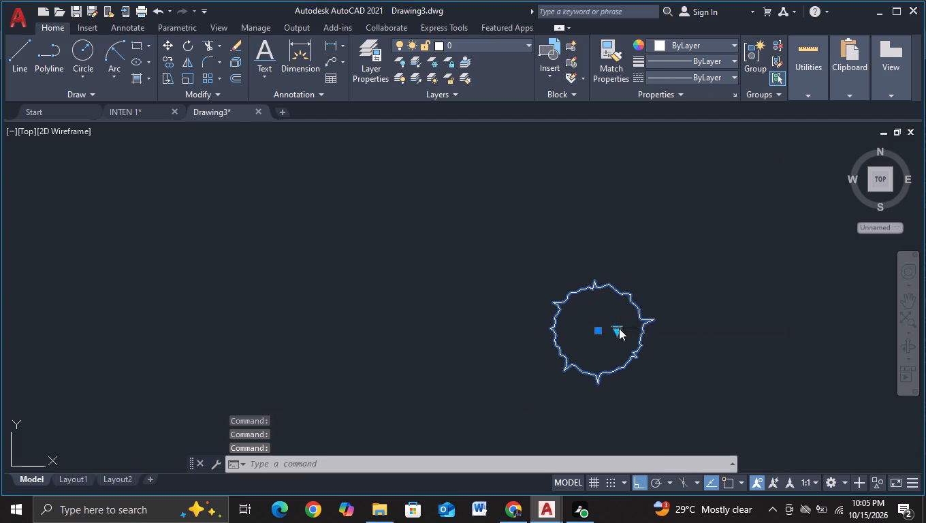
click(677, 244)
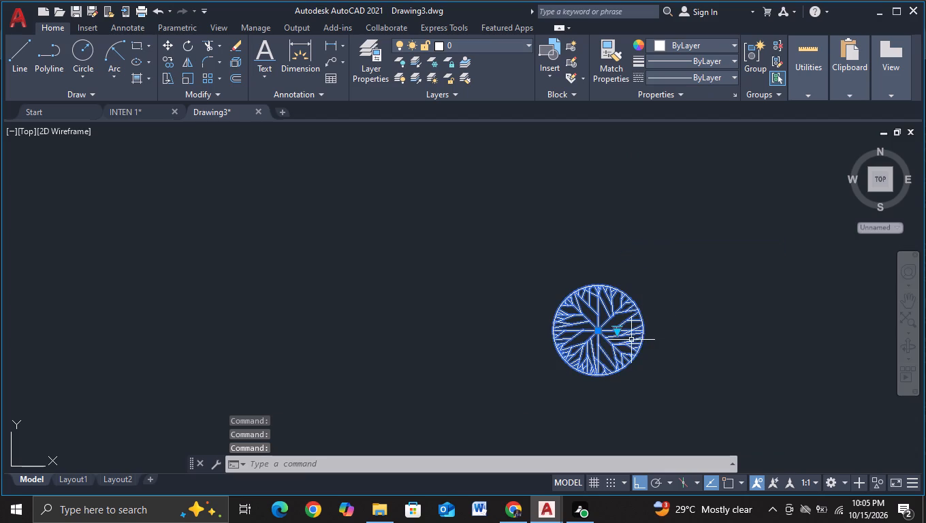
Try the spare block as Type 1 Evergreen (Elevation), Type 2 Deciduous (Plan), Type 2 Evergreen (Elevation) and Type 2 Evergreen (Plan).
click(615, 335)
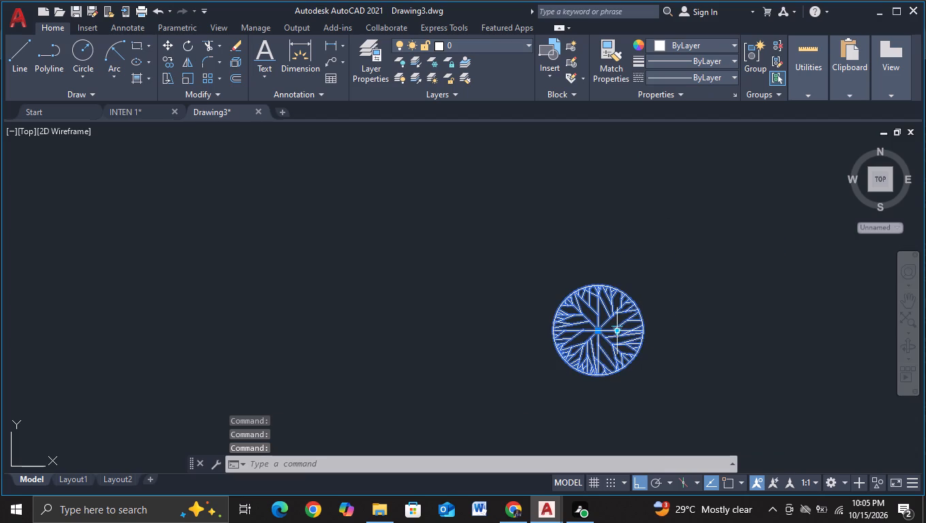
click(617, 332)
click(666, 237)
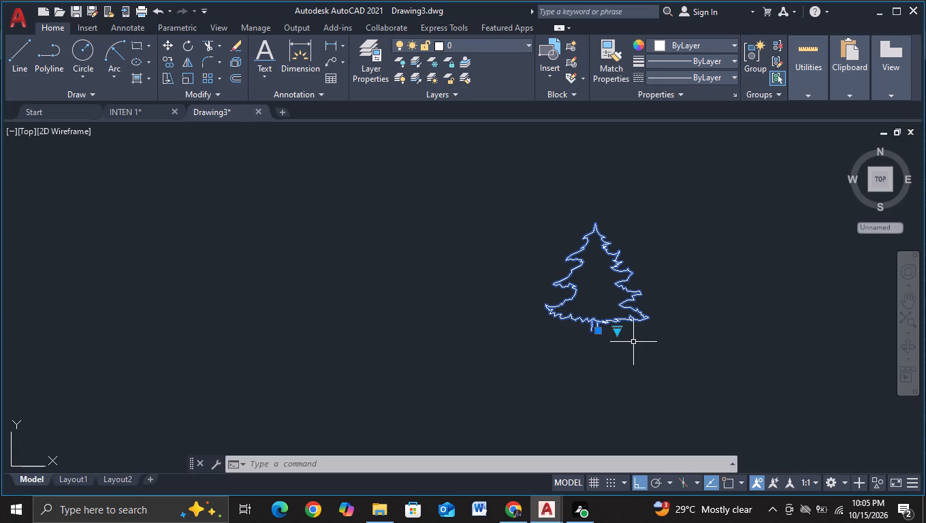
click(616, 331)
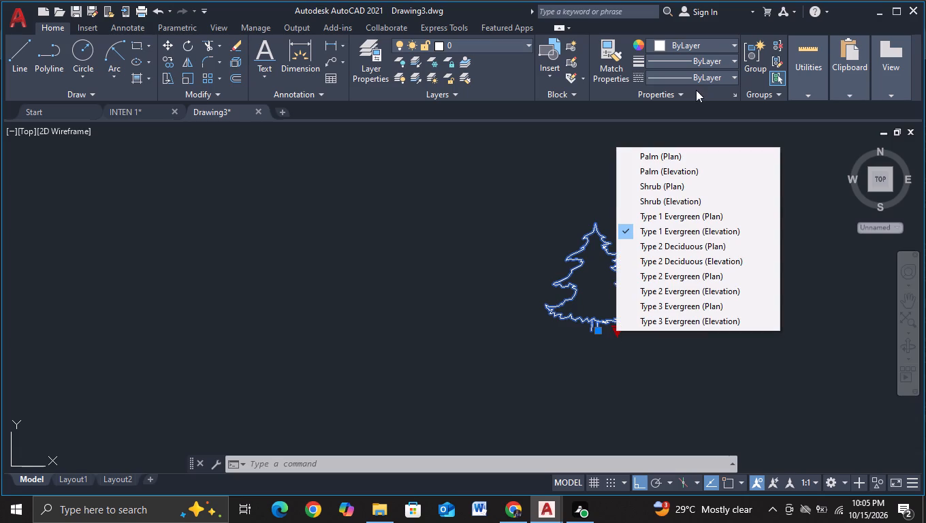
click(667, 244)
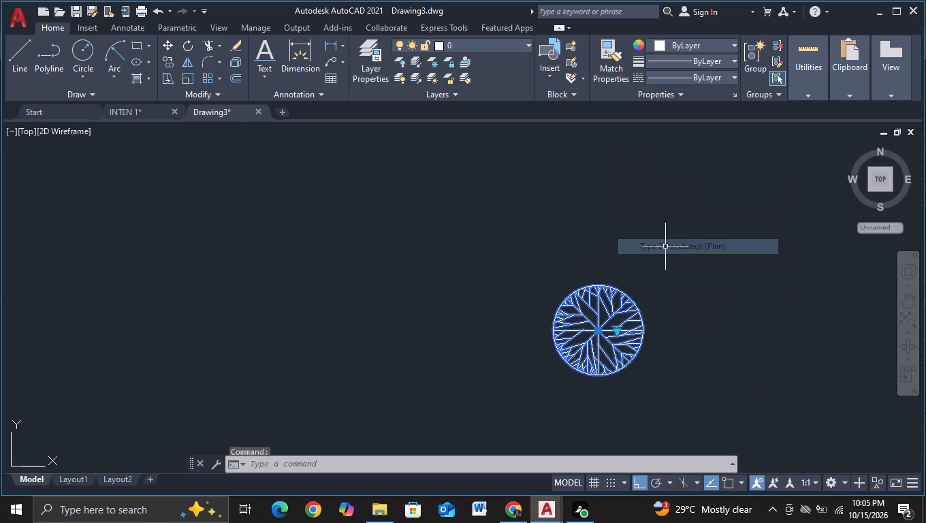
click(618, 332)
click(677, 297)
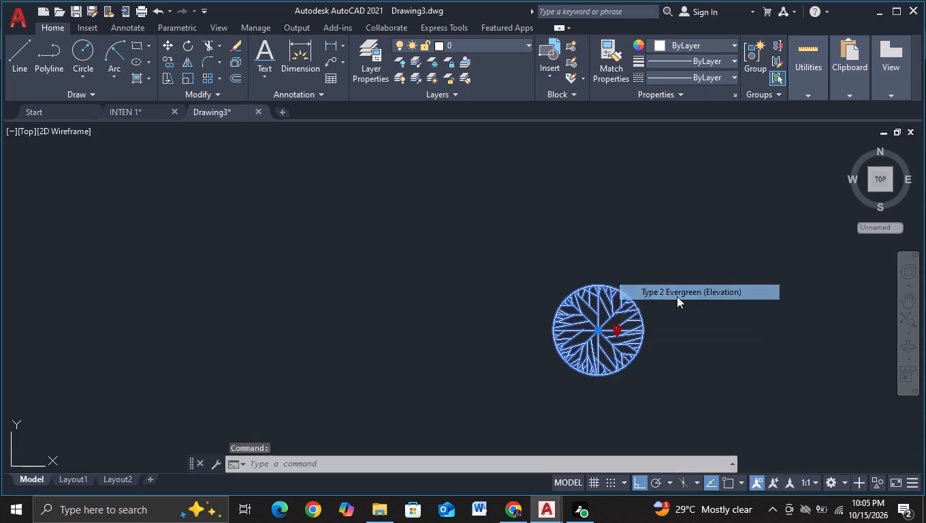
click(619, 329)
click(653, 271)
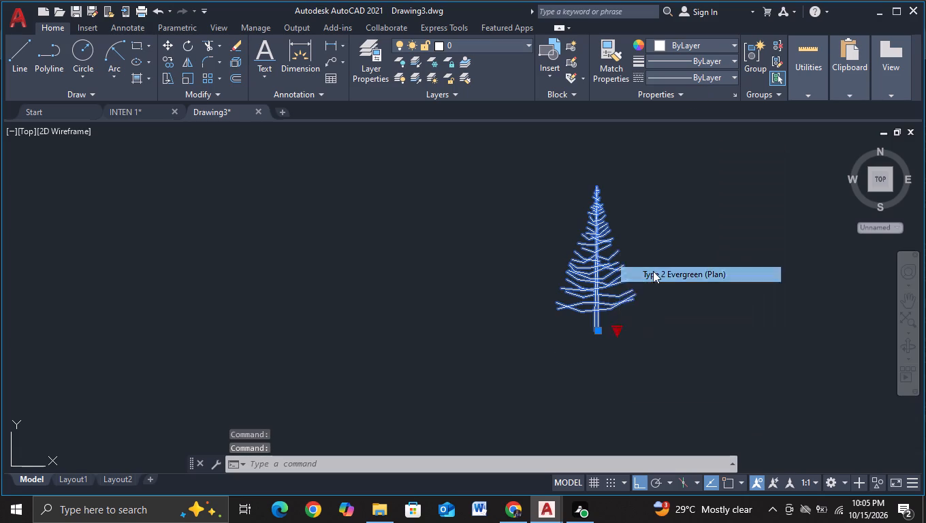
Set the spare tree block below the building to Type 2 Deciduous (Elevation).
click(620, 330)
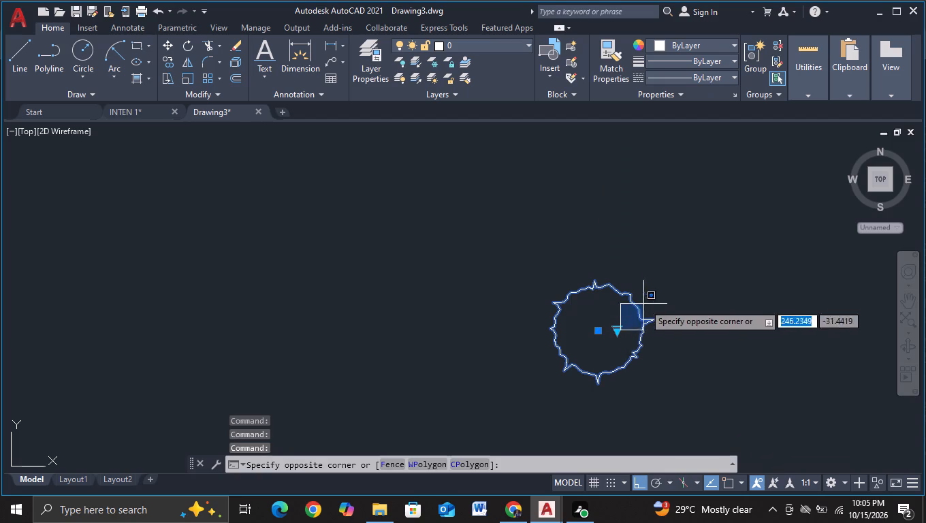
click(618, 329)
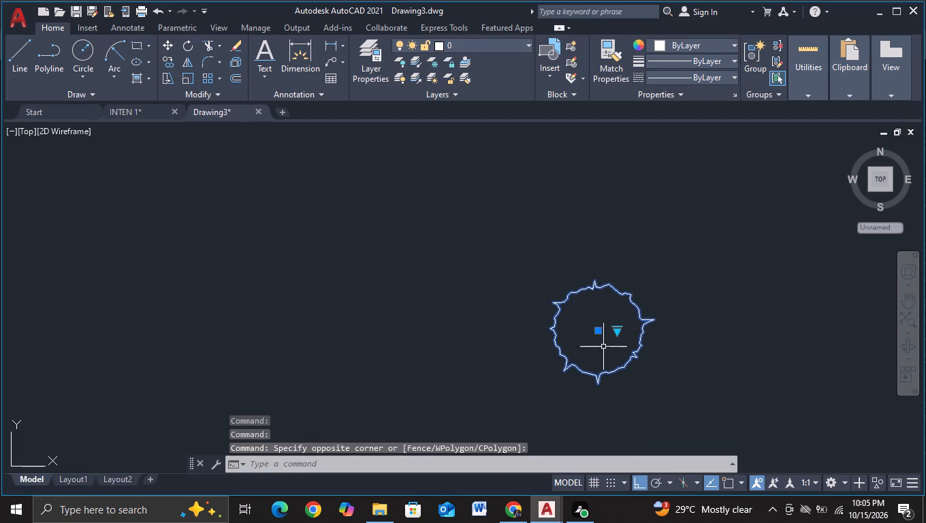
click(620, 330)
click(652, 261)
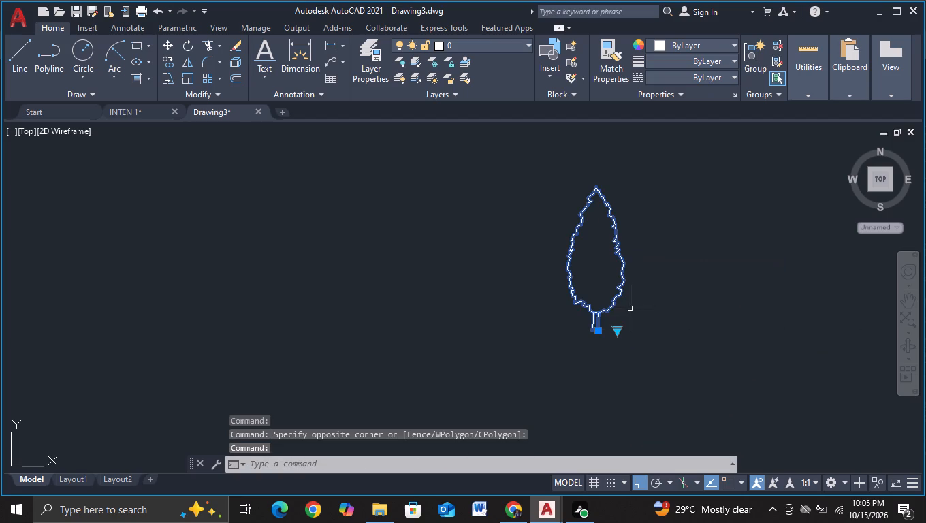
Undo the spare tree block's type switches and its placement until it is gone from below the building.
click(645, 287)
click(605, 254)
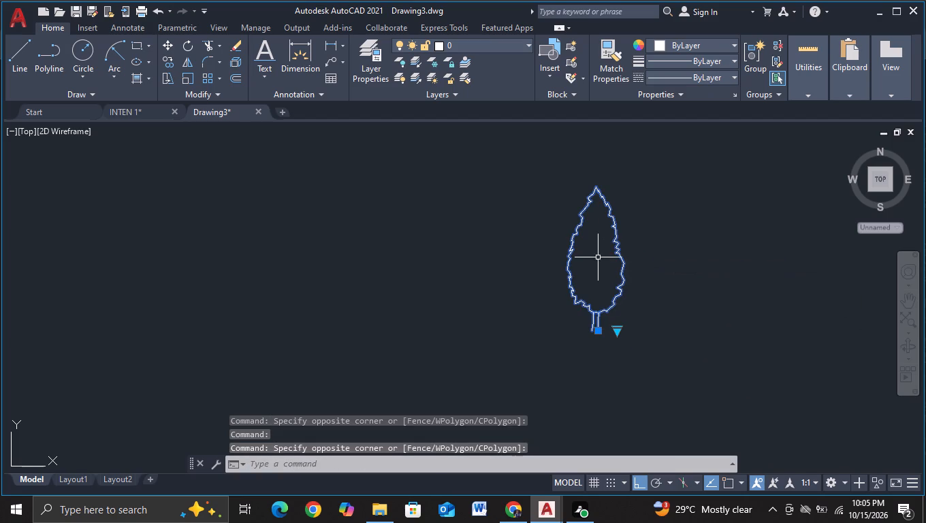
double_click(597, 258)
click(597, 258)
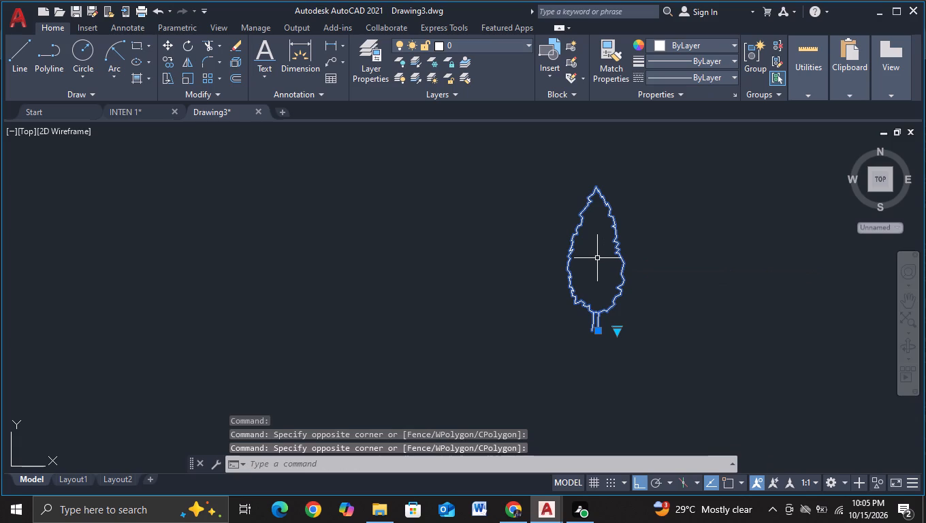
key(Return)
key(Return)
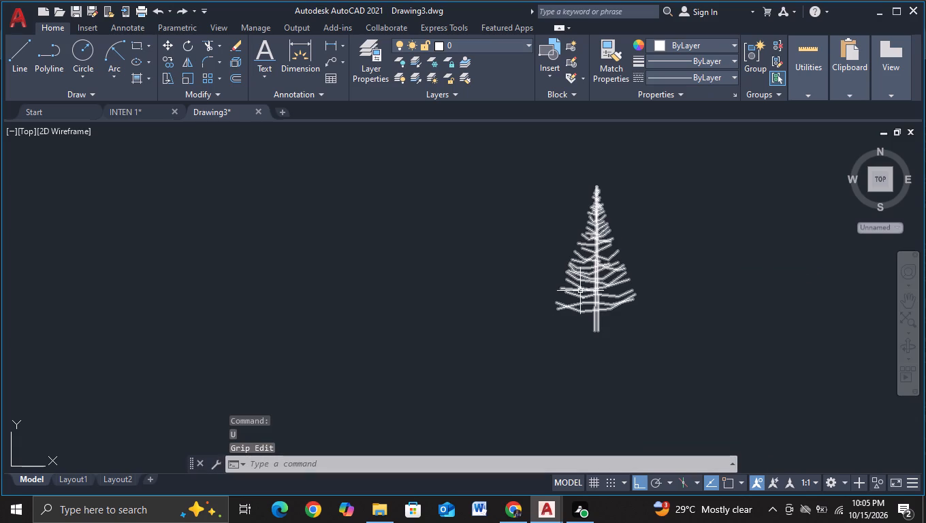
key(Return)
key(Return)
key(Return)
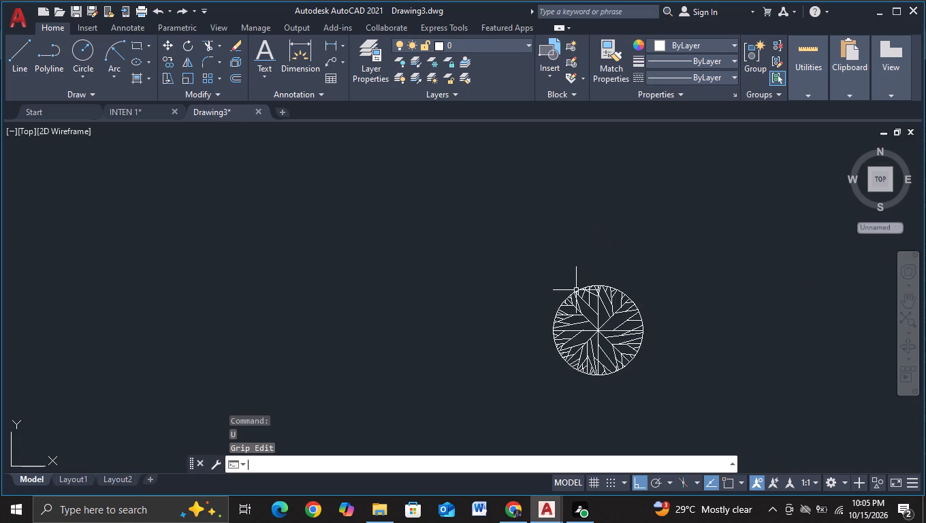
key(Return)
key(Return)
key(Return)
key(Return)
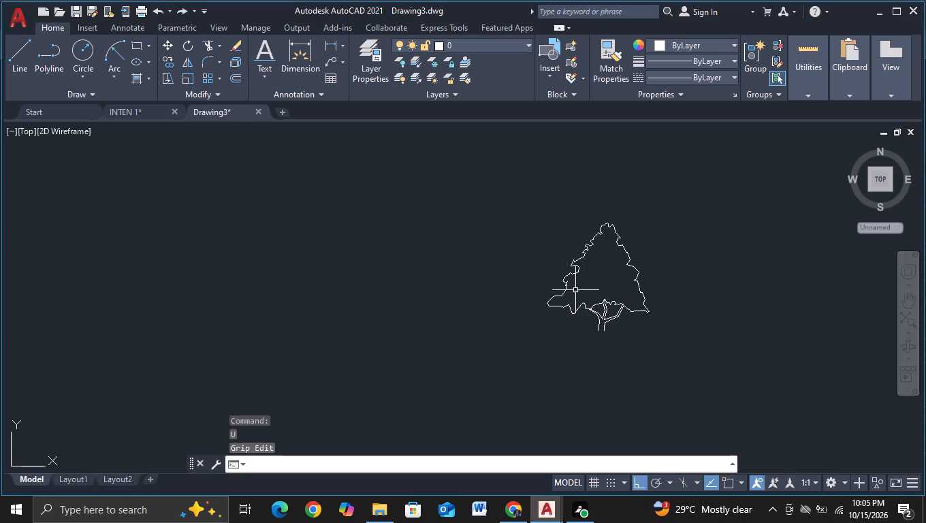
key(Return)
key(Return)
key(Return)
key(Return)
key(Return)
key(Return)
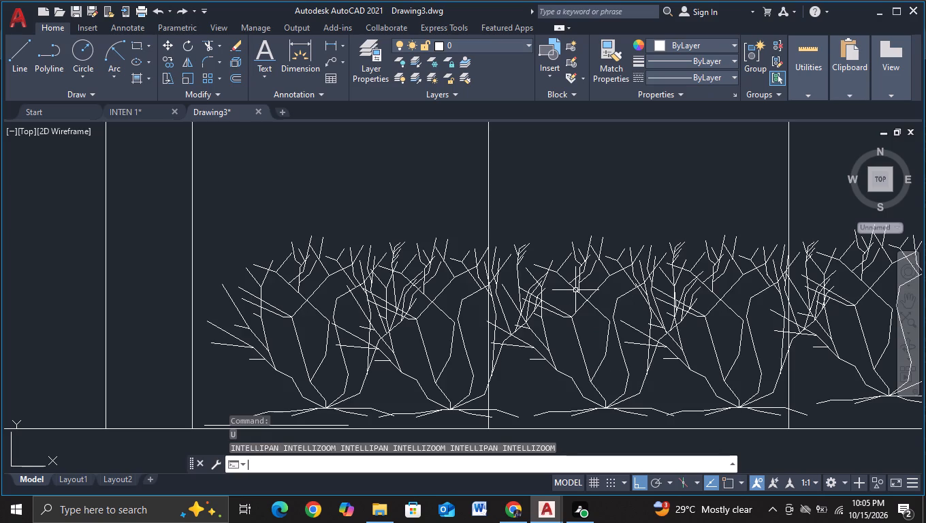
key(Escape)
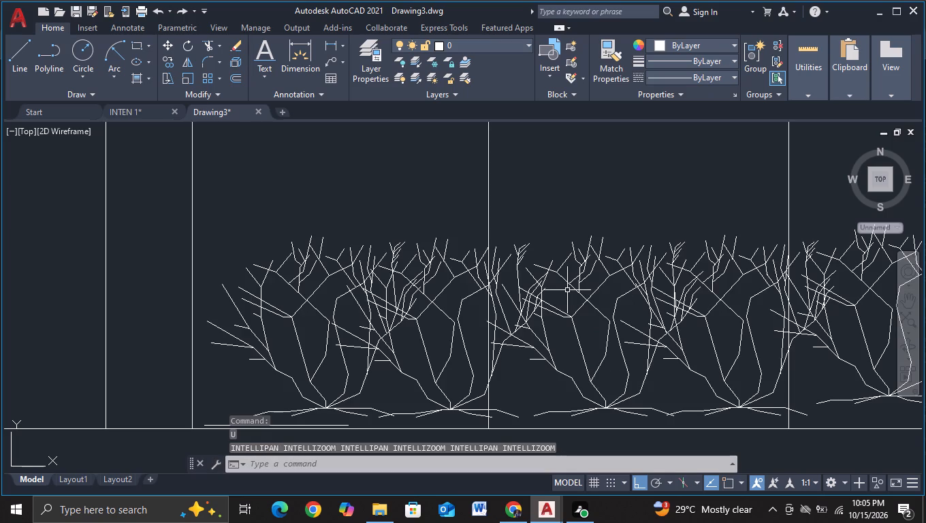
key(Escape)
key(Escape)
Undo further back through the last drawn line and the copy of the shrub row on the left wing's roof terrace.
scroll(566, 290, down, 4)
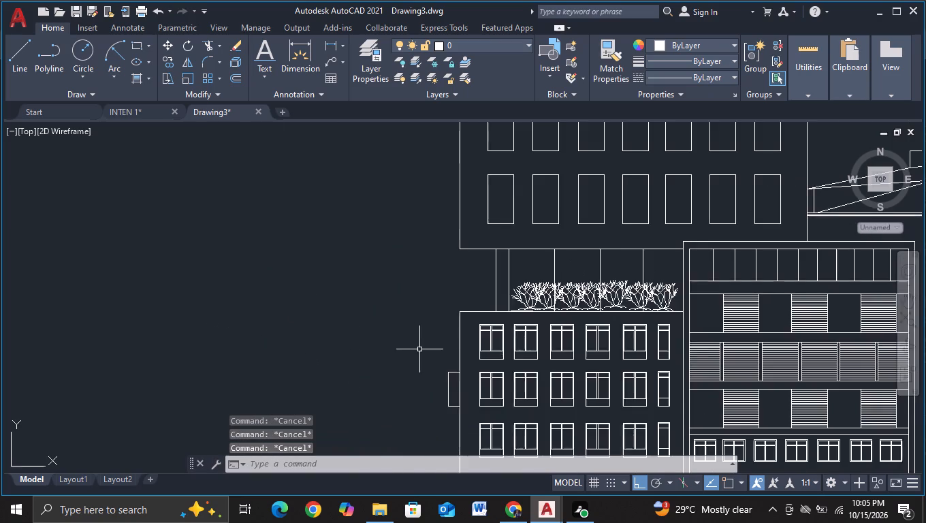
scroll(411, 347, down, 2)
middle_drag(409, 347, 363, 145)
middle_drag(533, 351, 428, 362)
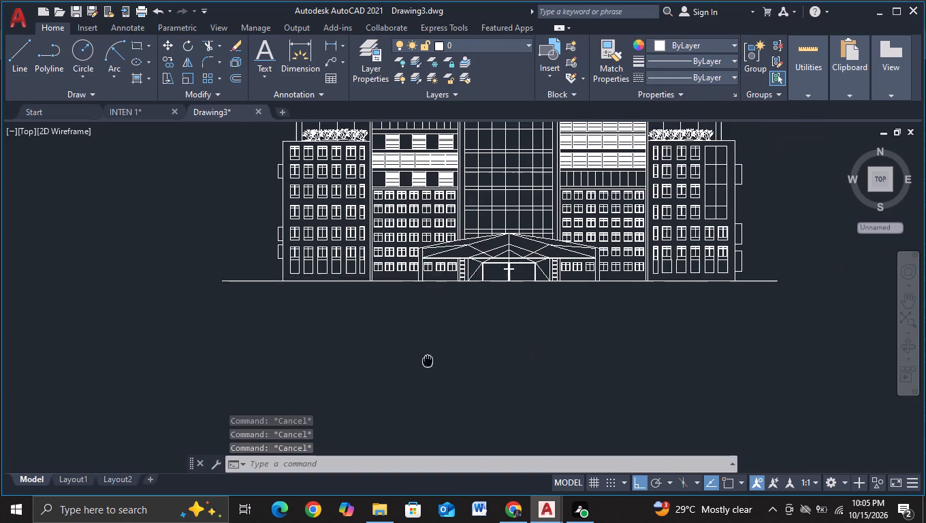
key(ctrl+z)
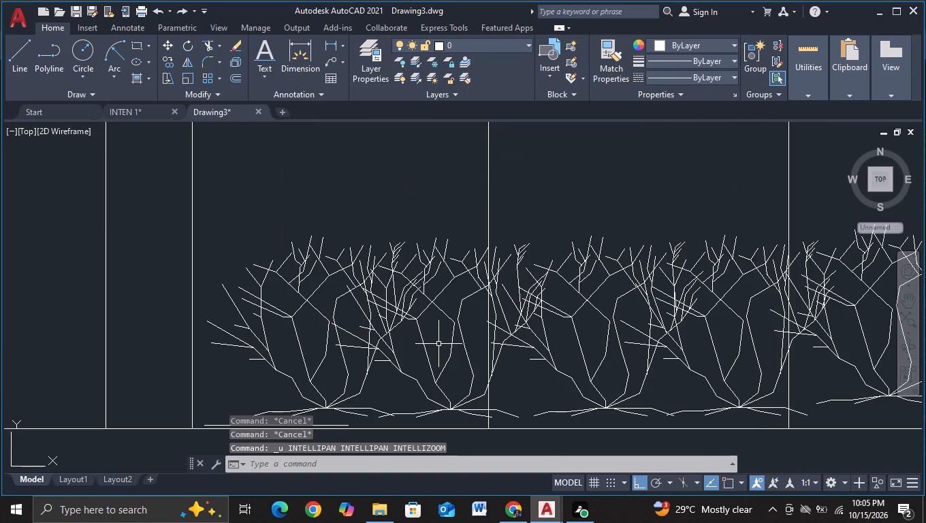
key(ctrl+z)
key(ctrl+z)
key(ctrl+z)
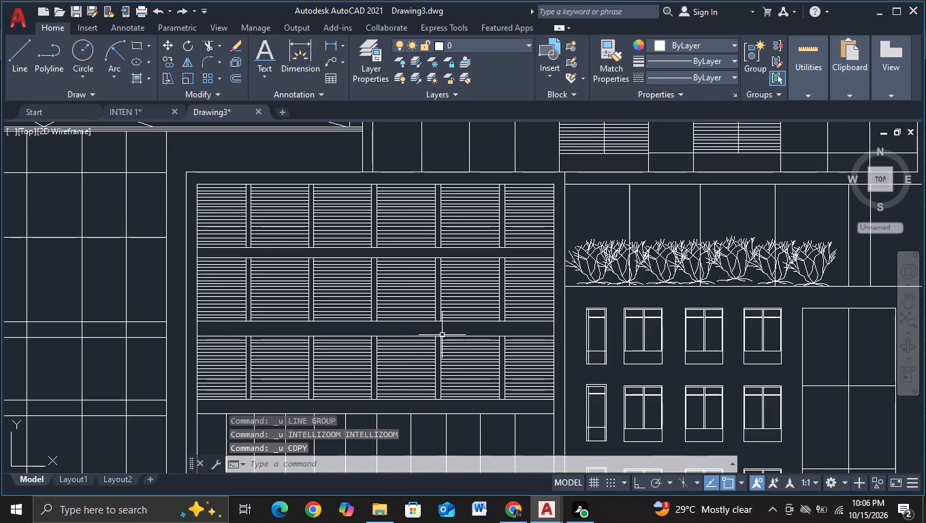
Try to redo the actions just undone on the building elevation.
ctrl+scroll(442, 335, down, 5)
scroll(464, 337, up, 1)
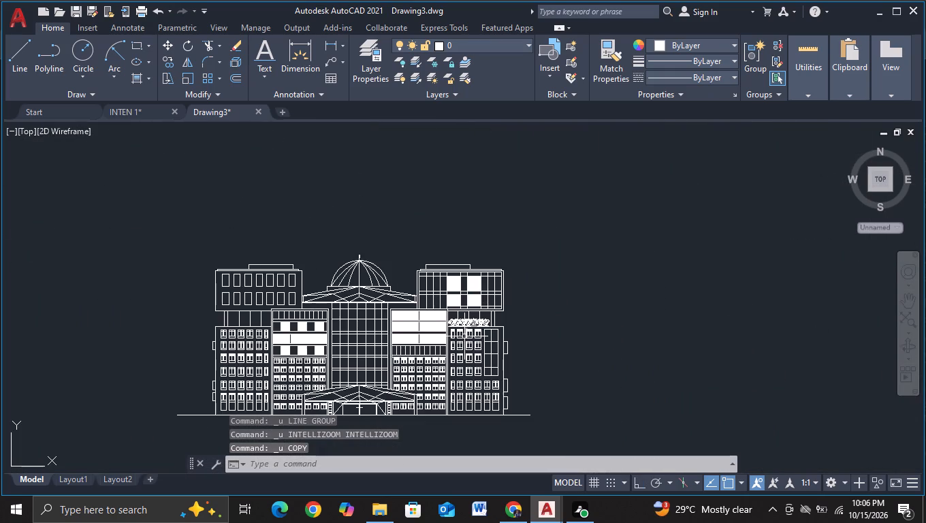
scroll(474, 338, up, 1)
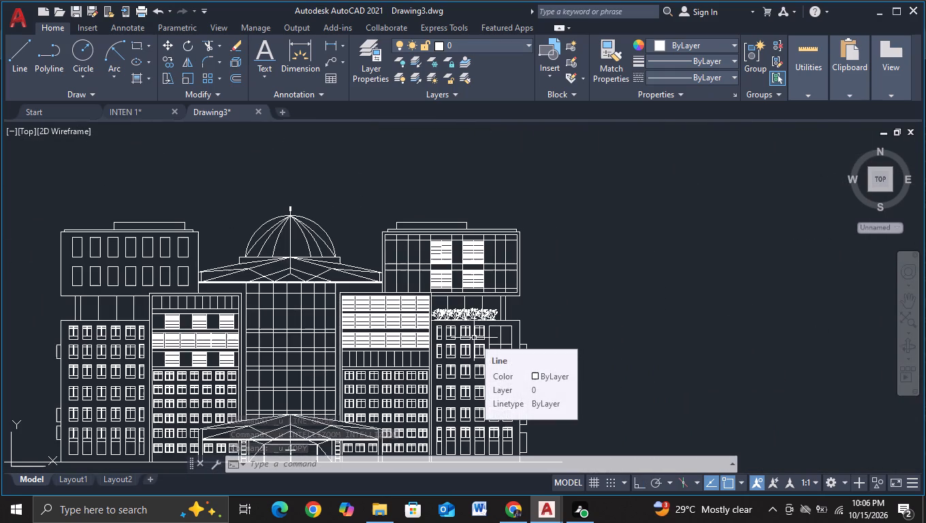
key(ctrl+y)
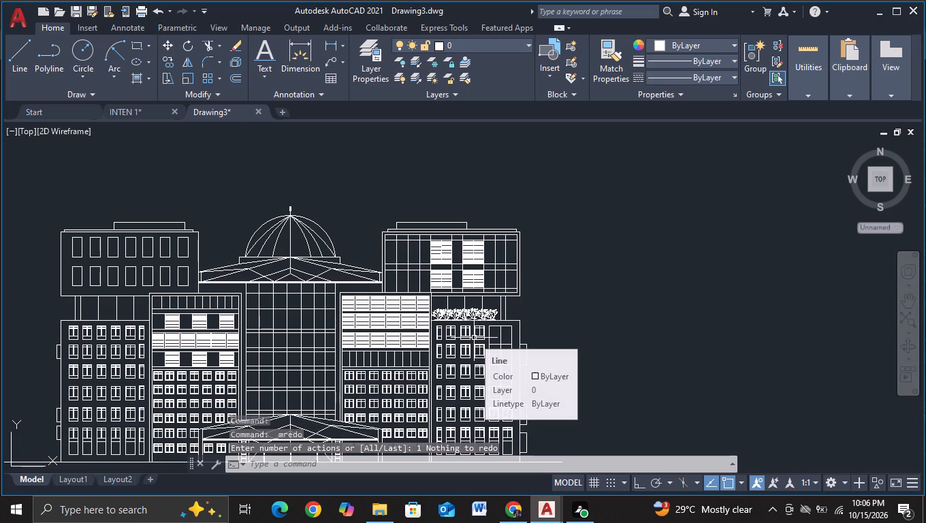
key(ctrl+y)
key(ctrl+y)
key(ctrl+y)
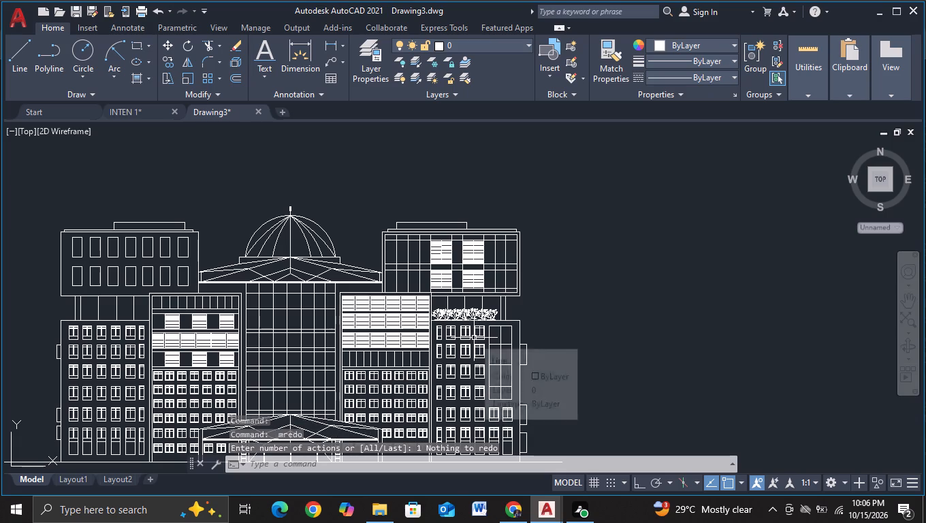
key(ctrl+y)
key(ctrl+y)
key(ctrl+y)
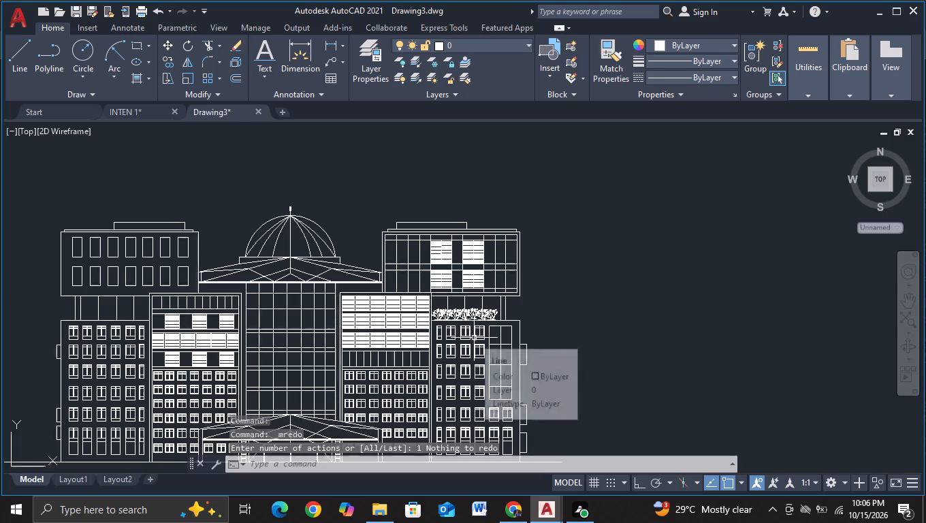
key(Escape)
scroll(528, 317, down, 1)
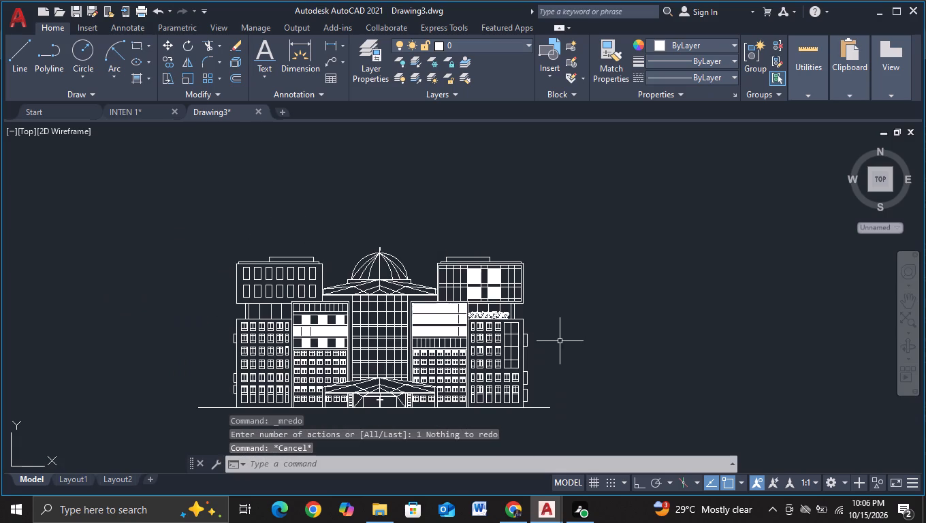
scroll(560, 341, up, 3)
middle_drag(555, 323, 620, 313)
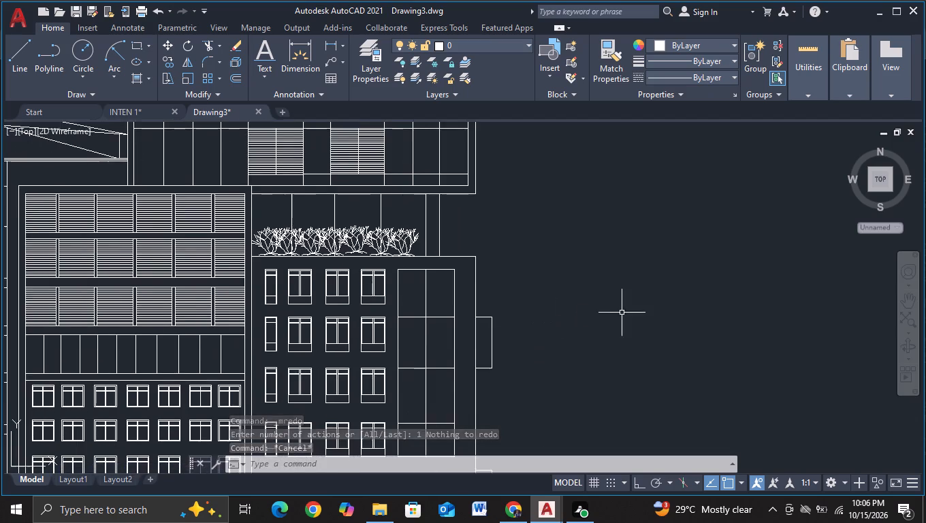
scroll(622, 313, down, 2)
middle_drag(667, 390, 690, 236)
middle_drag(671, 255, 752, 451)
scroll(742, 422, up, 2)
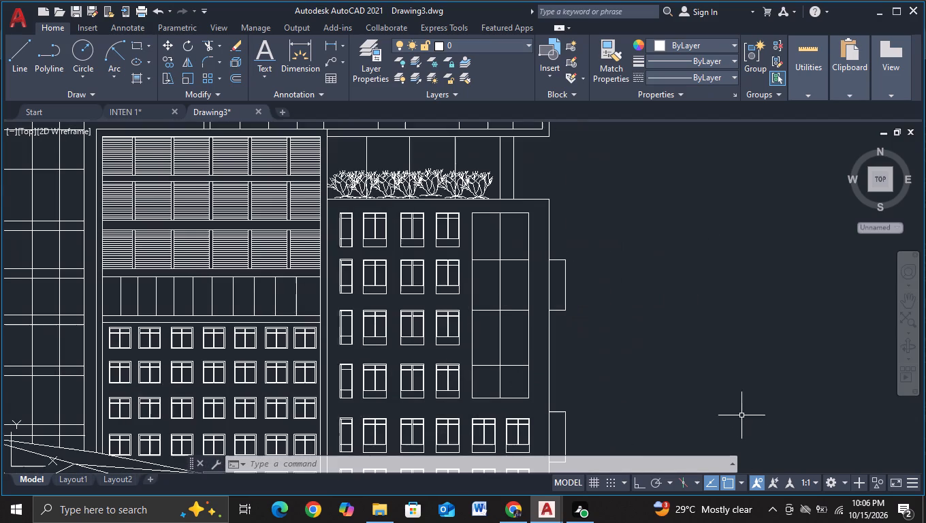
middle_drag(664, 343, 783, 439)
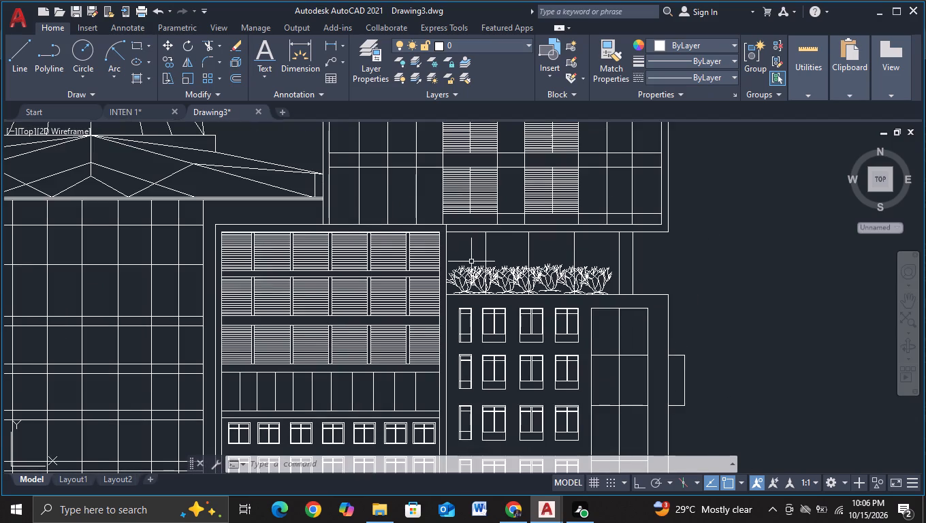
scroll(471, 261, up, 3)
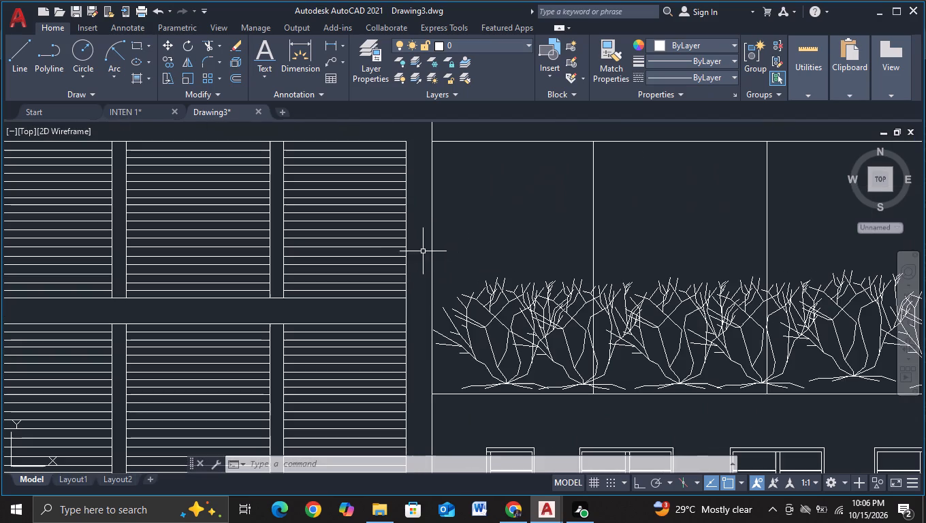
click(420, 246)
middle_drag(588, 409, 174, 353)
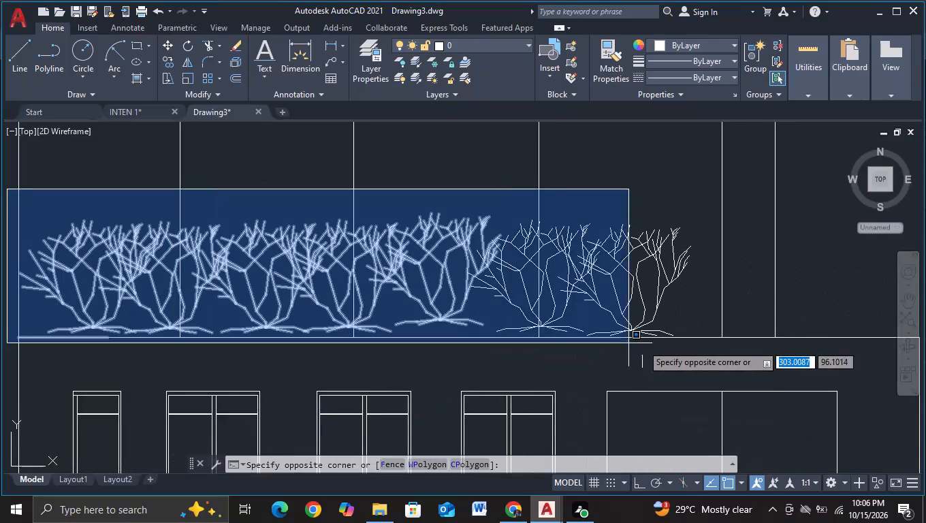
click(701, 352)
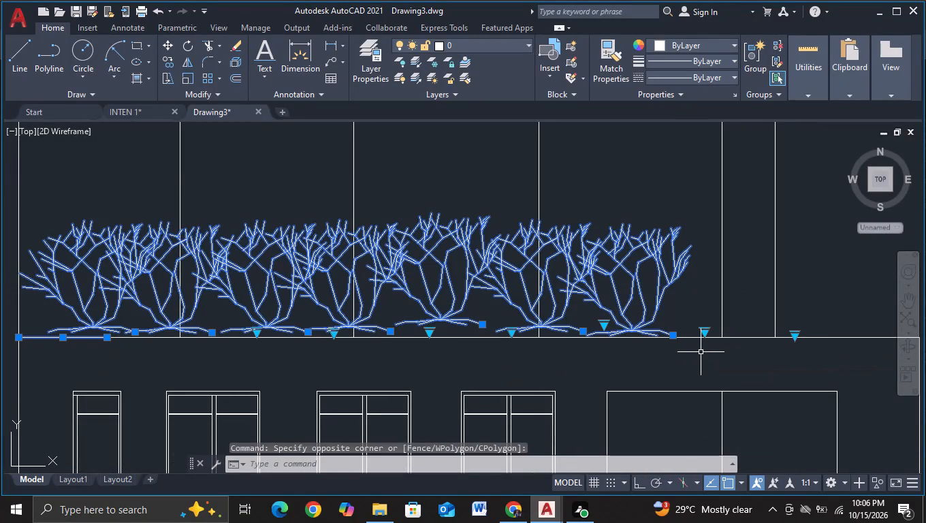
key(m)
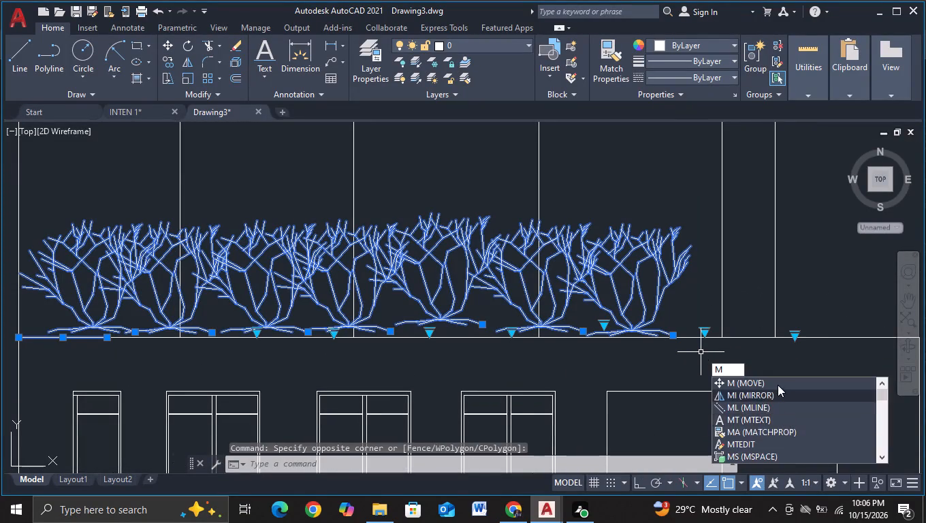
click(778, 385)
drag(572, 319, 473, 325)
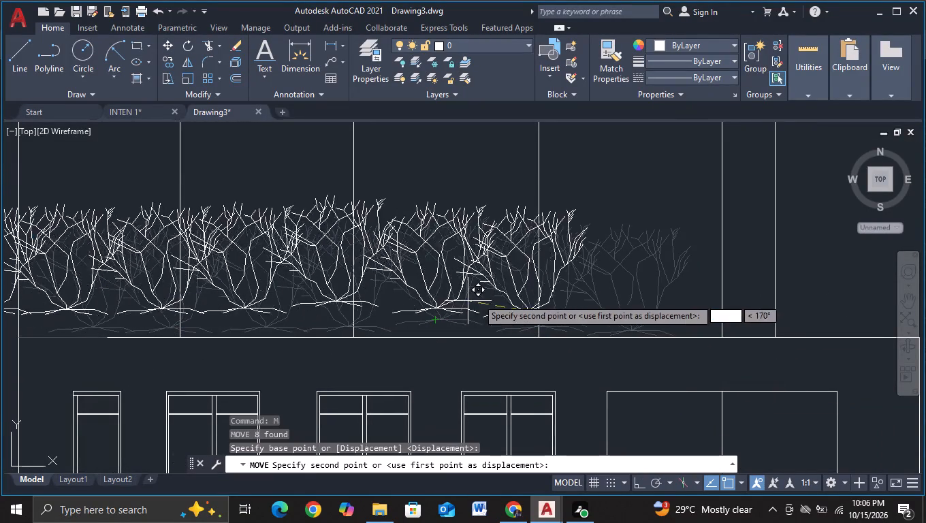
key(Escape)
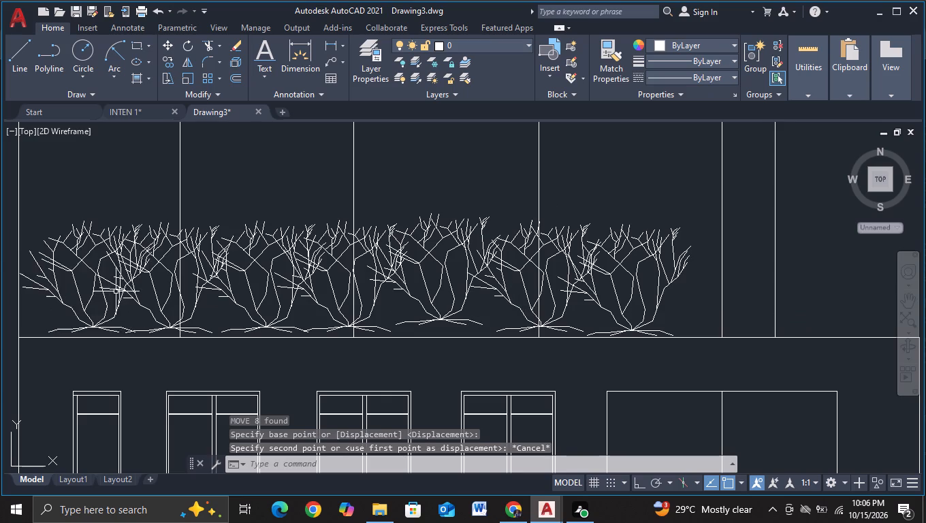
Copy the shrub row from the right wing's roof terrace horizontally onto the left wing's roof terrace, about 132 units to the left.
middle_drag(161, 289, 395, 300)
click(244, 200)
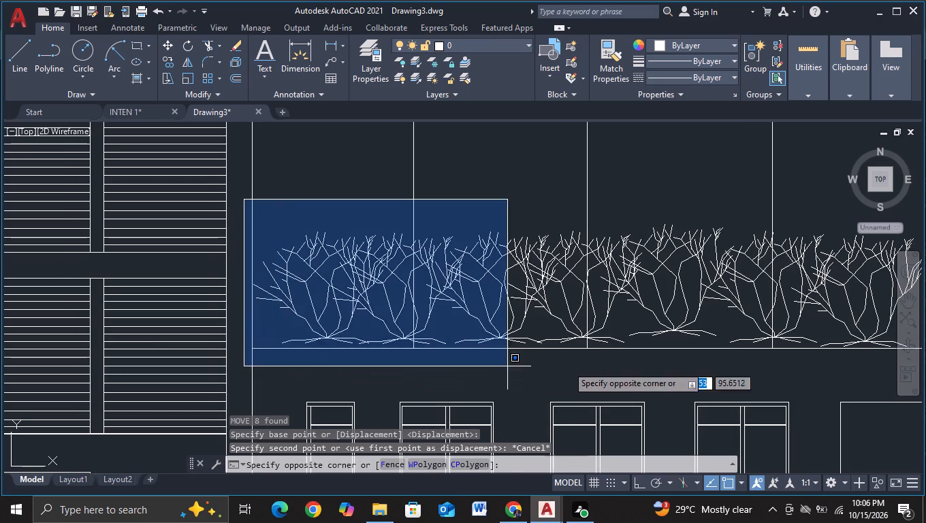
middle_drag(581, 365, 189, 340)
click(557, 345)
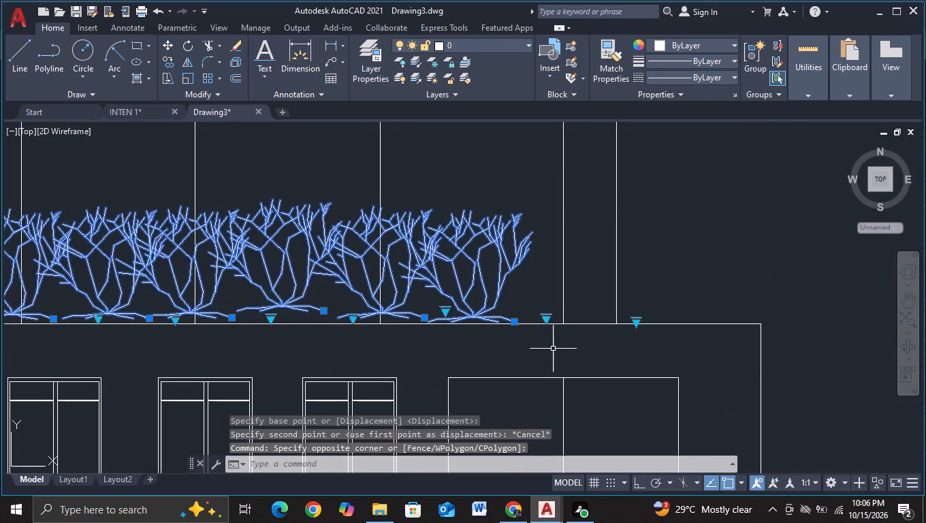
key(c)
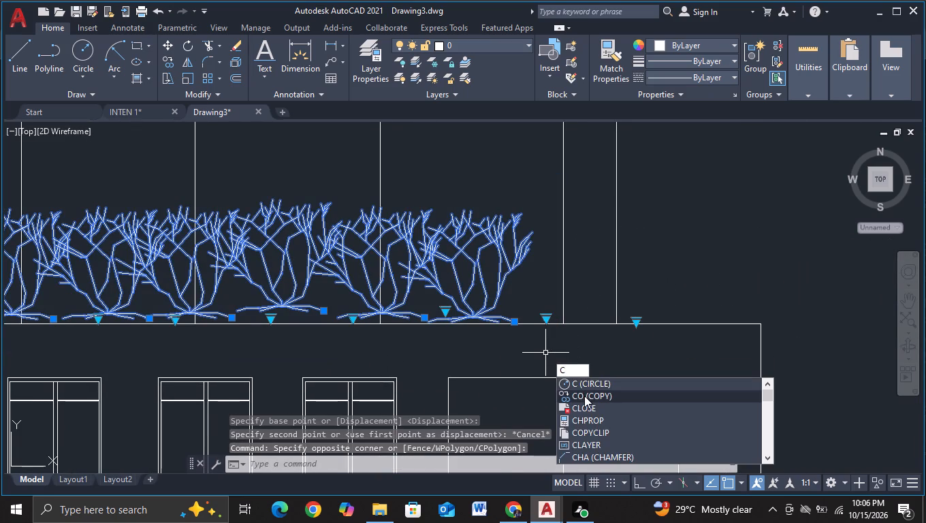
click(584, 396)
click(368, 280)
middle_drag(220, 283, 701, 291)
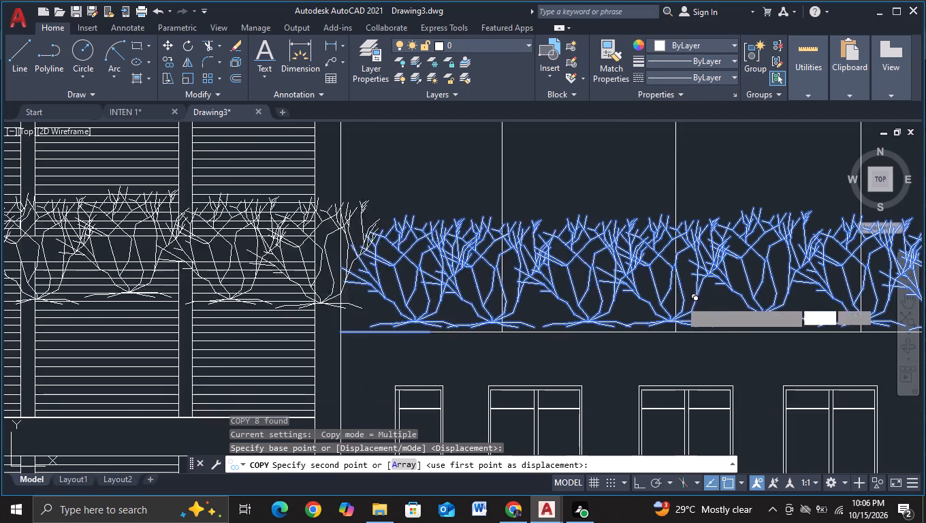
key(F8)
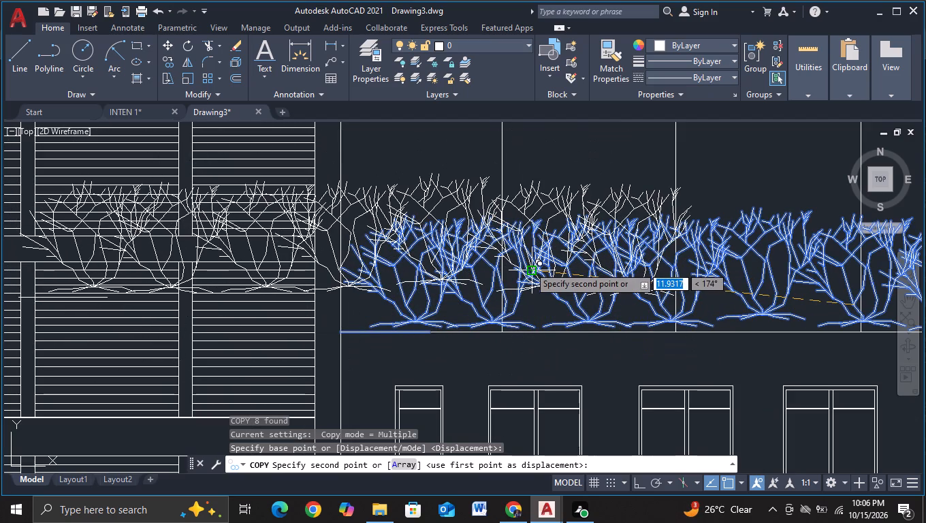
scroll(367, 287, down, 2)
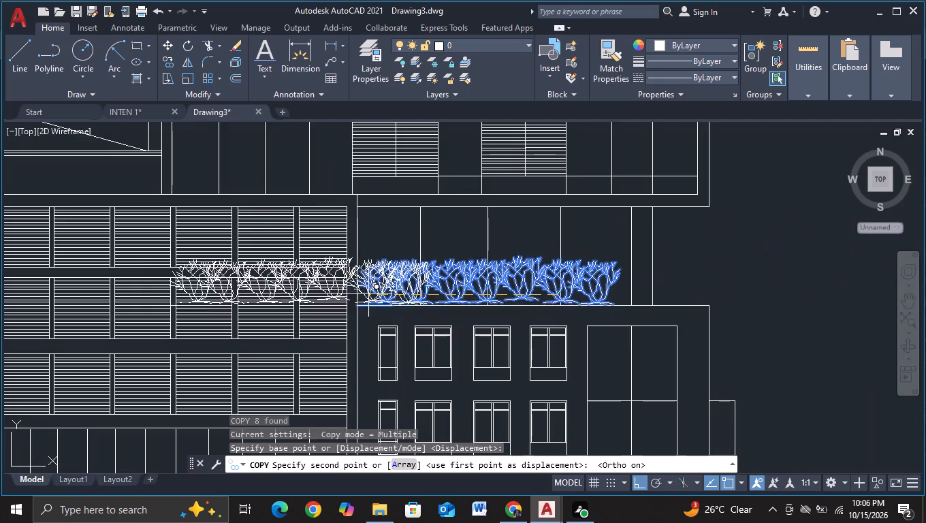
middle_drag(364, 295, 828, 289)
middle_drag(308, 306, 803, 346)
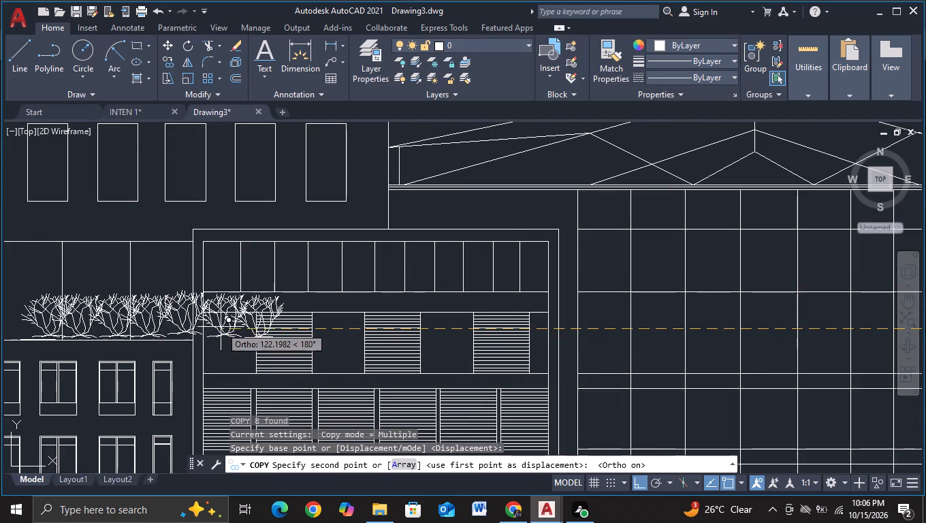
middle_drag(162, 321, 574, 360)
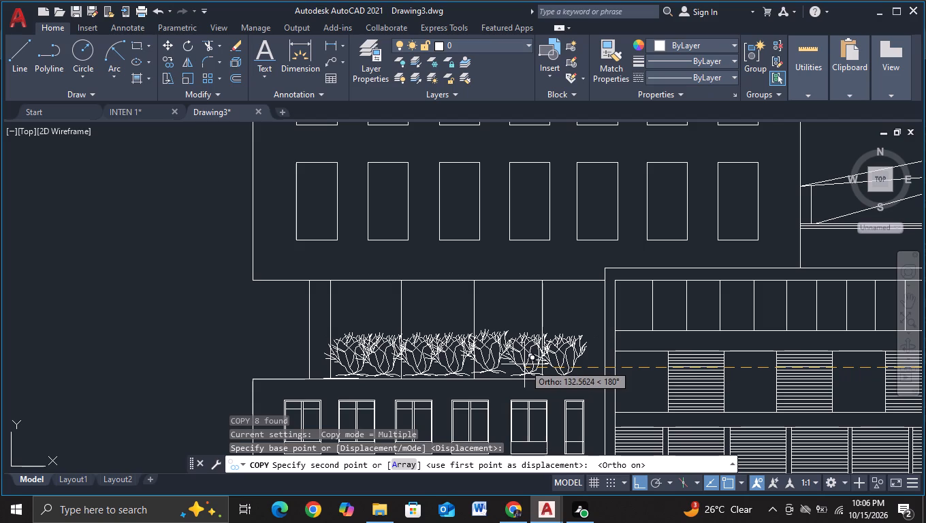
key(F3)
scroll(524, 364, up, 1)
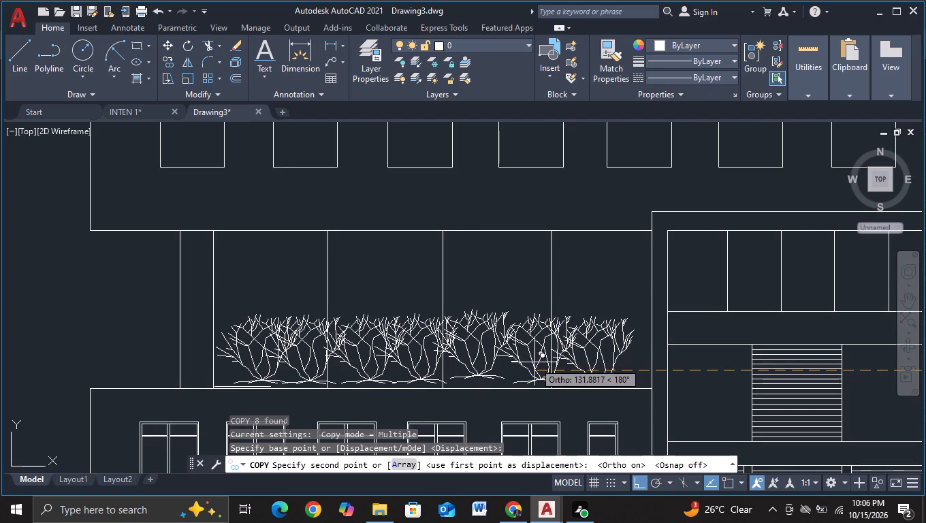
click(539, 360)
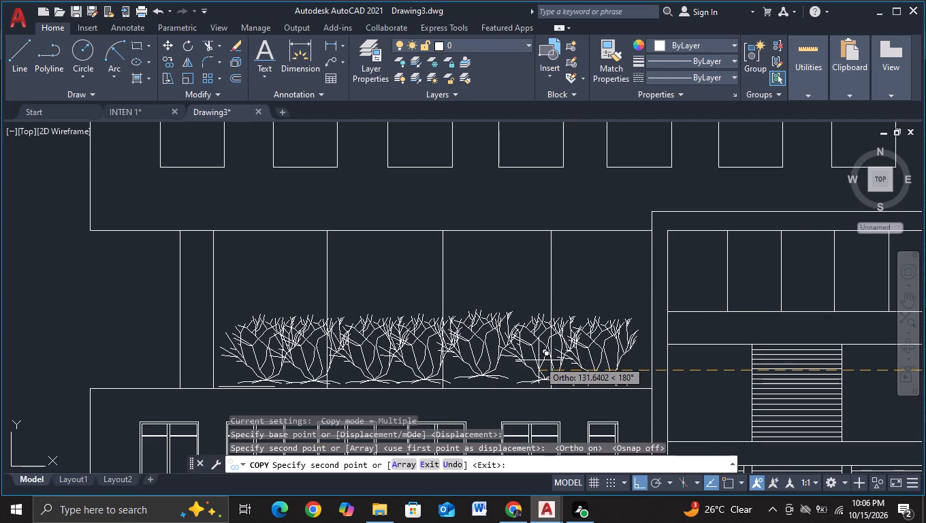
scroll(541, 361, up, 1)
key(Escape)
Try Type 2 and Type 3 Evergreen (Plan) on the spare shrub block below the building, and settle on Type 2 Deciduous (Elevation).
scroll(538, 281, down, 3)
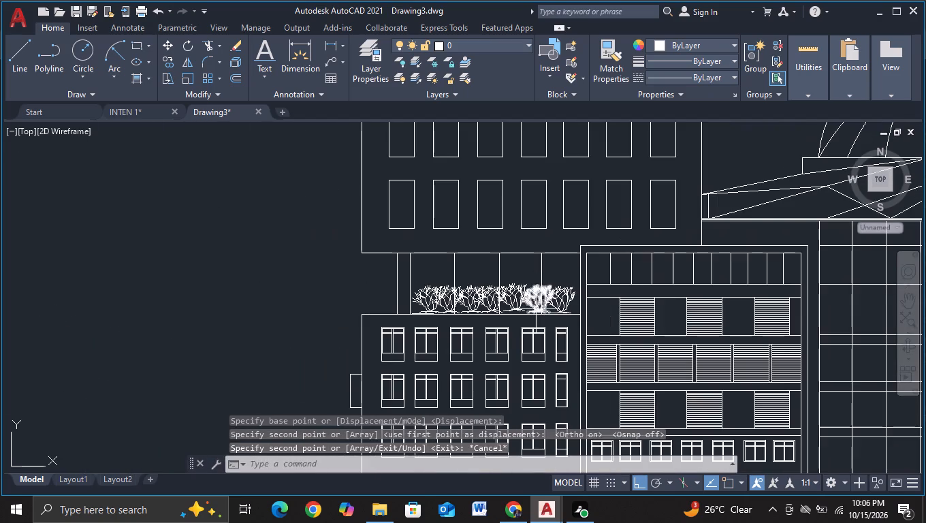
scroll(536, 309, down, 1)
scroll(301, 340, down, 2)
middle_drag(307, 343, 182, 255)
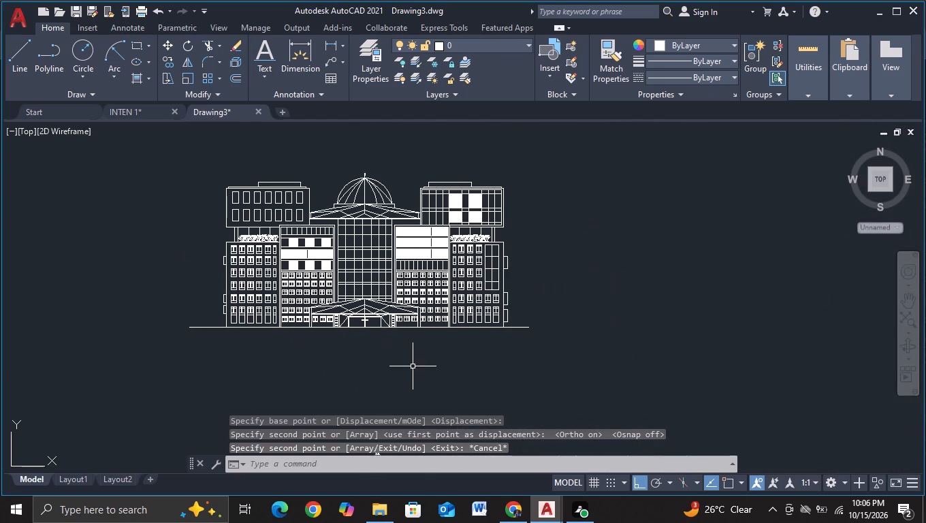
middle_drag(413, 366, 429, 340)
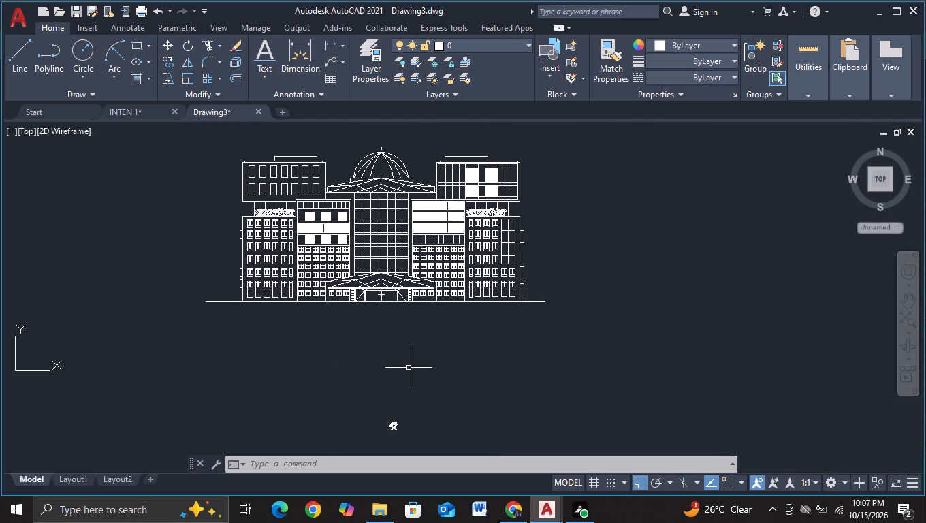
middle_drag(411, 368, 488, 368)
scroll(488, 368, up, 1)
scroll(485, 370, down, 1)
middle_drag(483, 381, 483, 362)
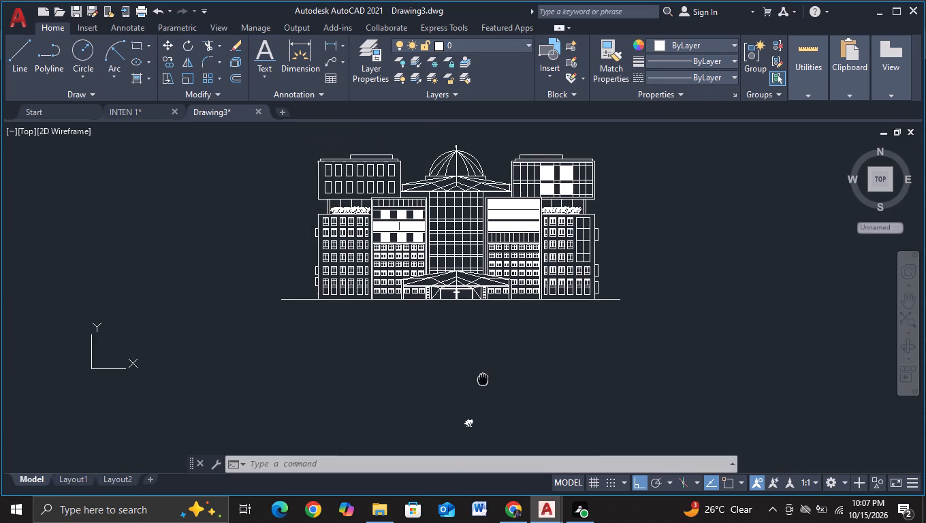
middle_drag(483, 362, 479, 280)
scroll(468, 323, up, 4)
click(449, 347)
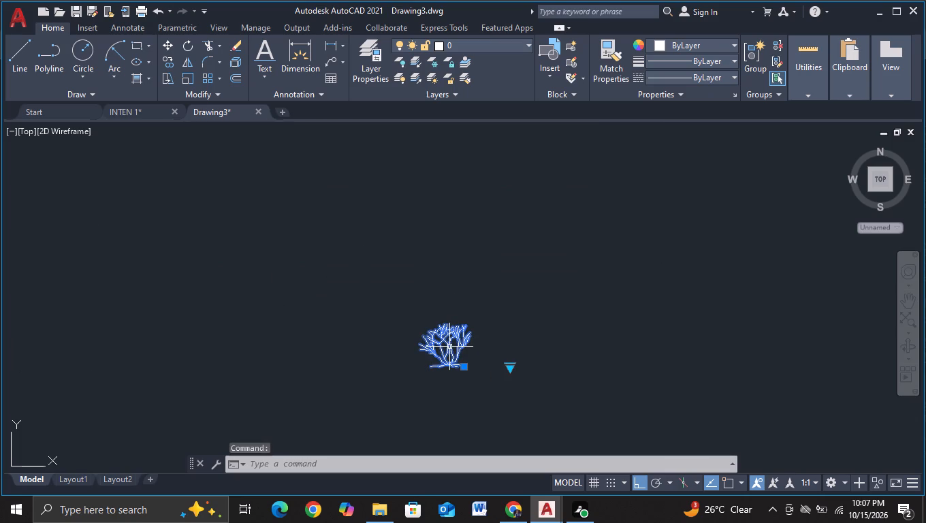
click(513, 366)
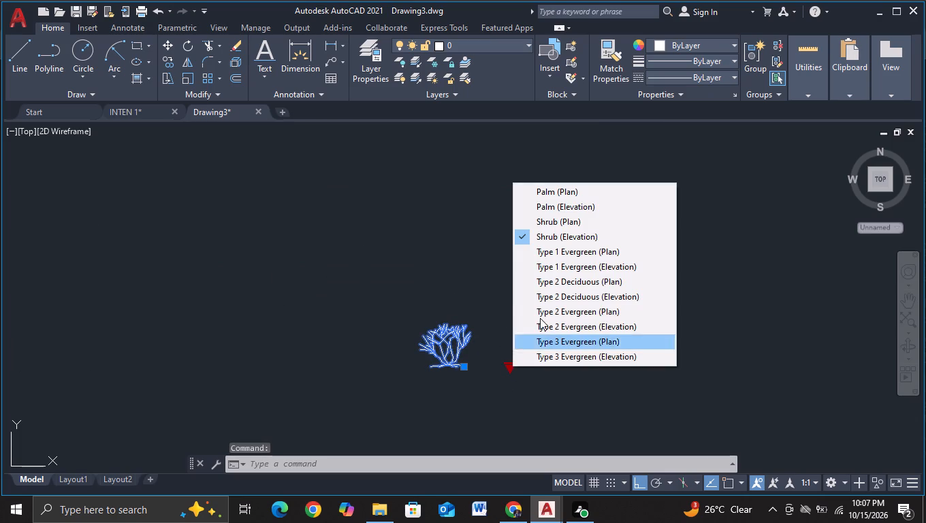
click(571, 308)
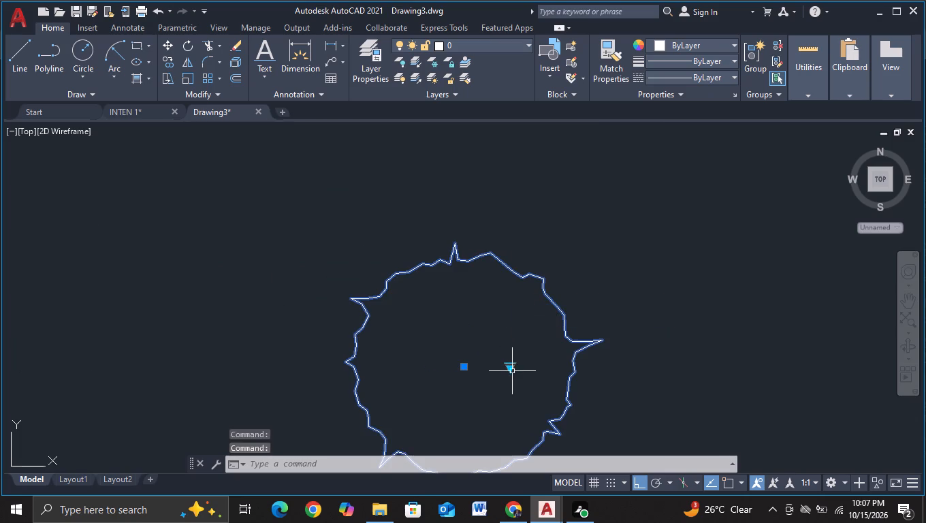
click(511, 370)
click(560, 347)
click(508, 366)
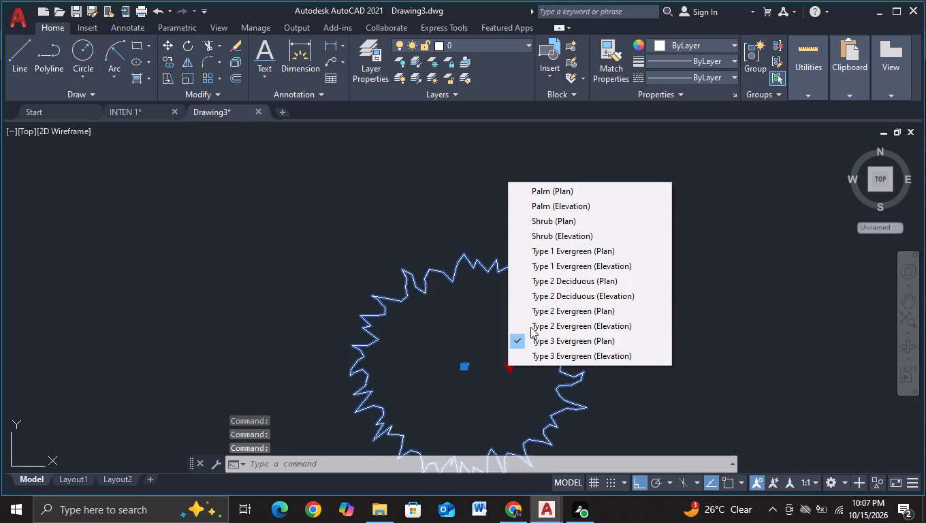
click(547, 308)
click(510, 370)
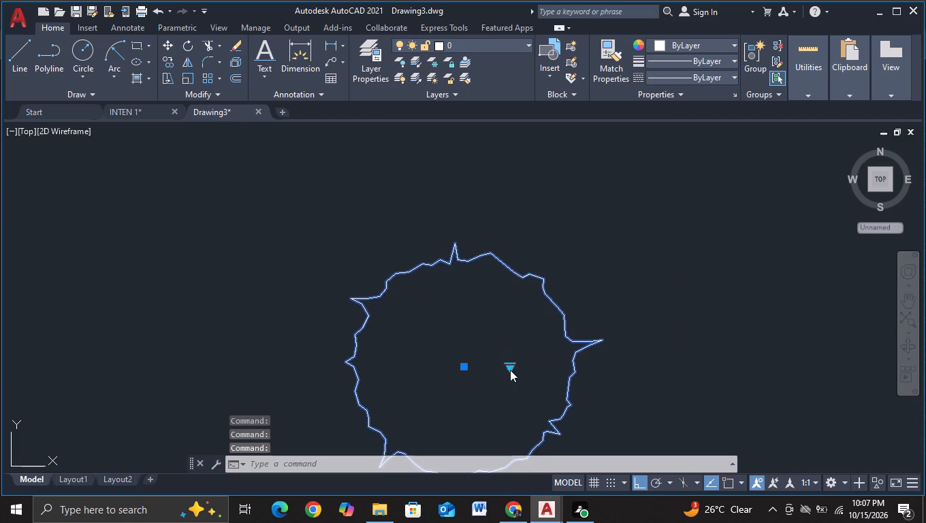
click(550, 302)
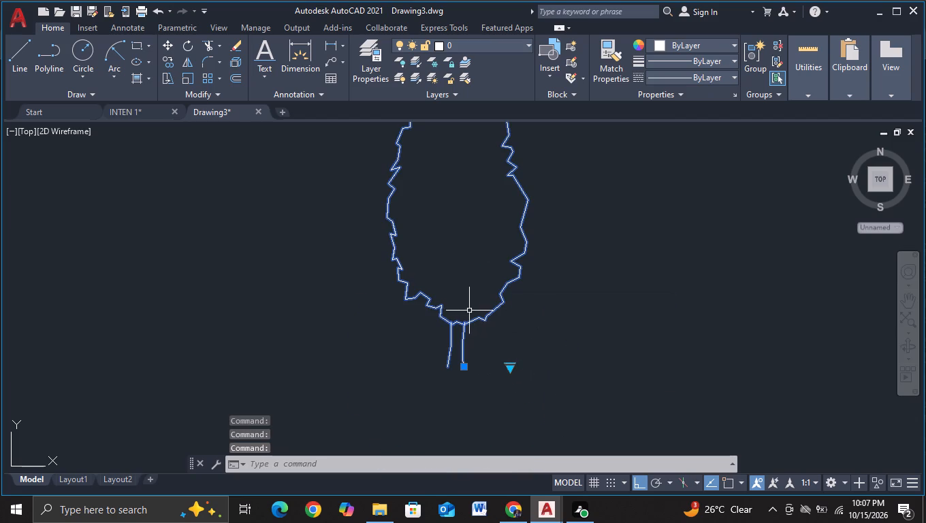
Move the tree block below the building horizontally to the right and clear the selection.
click(464, 366)
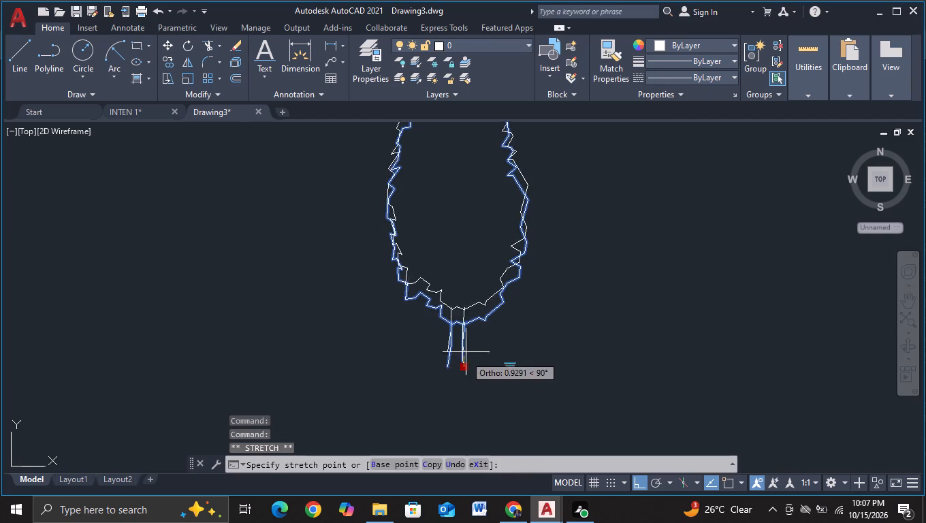
click(634, 355)
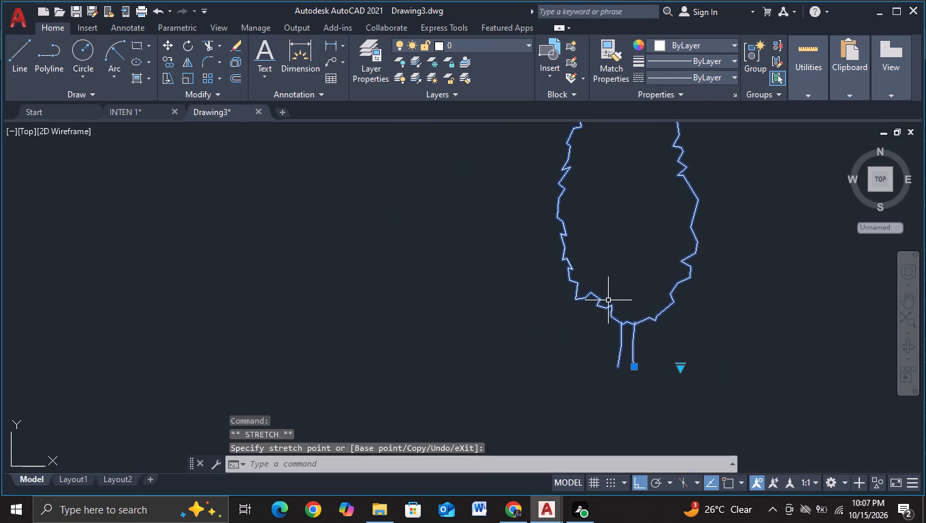
click(520, 336)
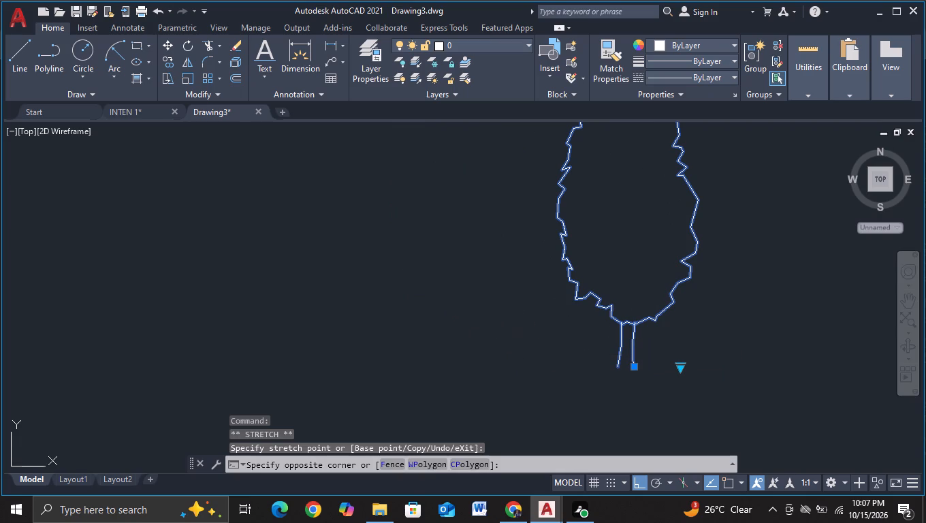
click(498, 377)
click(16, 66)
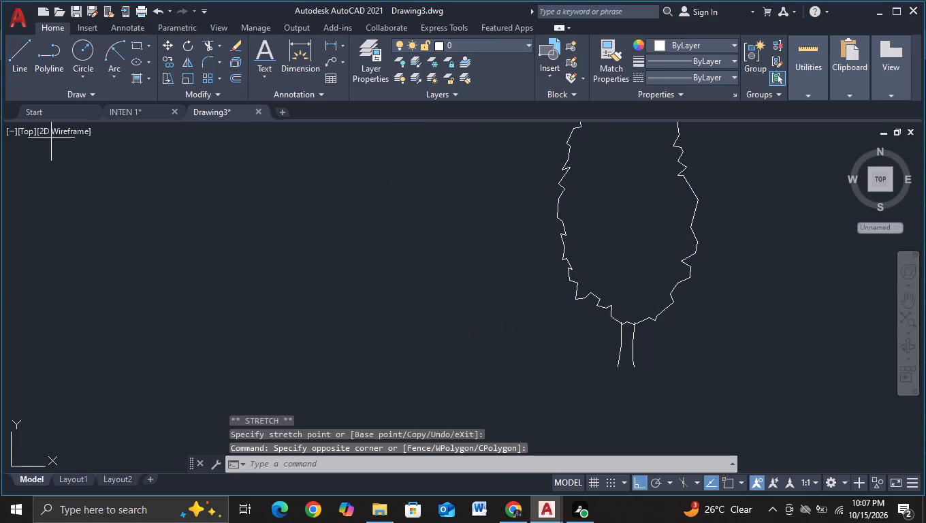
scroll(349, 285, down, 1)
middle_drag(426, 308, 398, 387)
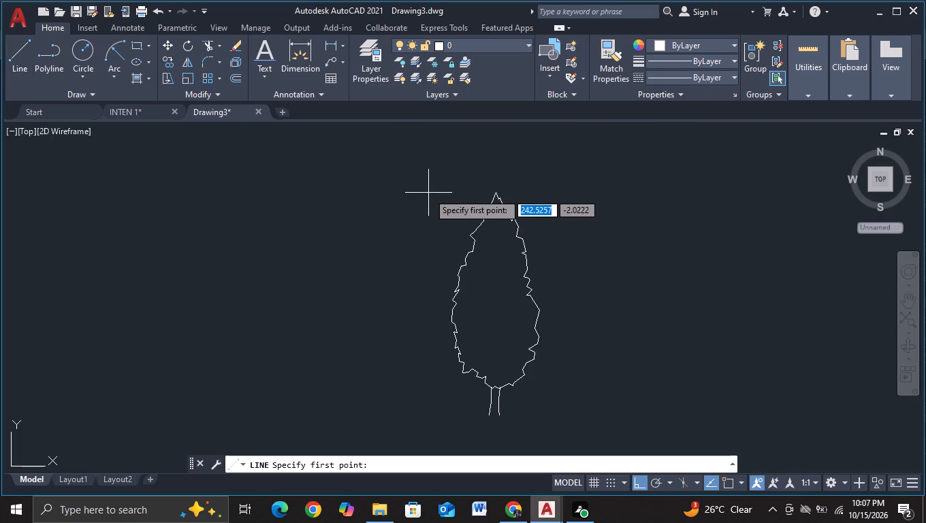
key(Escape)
Copy the tree block to just below the left end of the ground line, about 127 units away at 162°.
drag(428, 187, 429, 251)
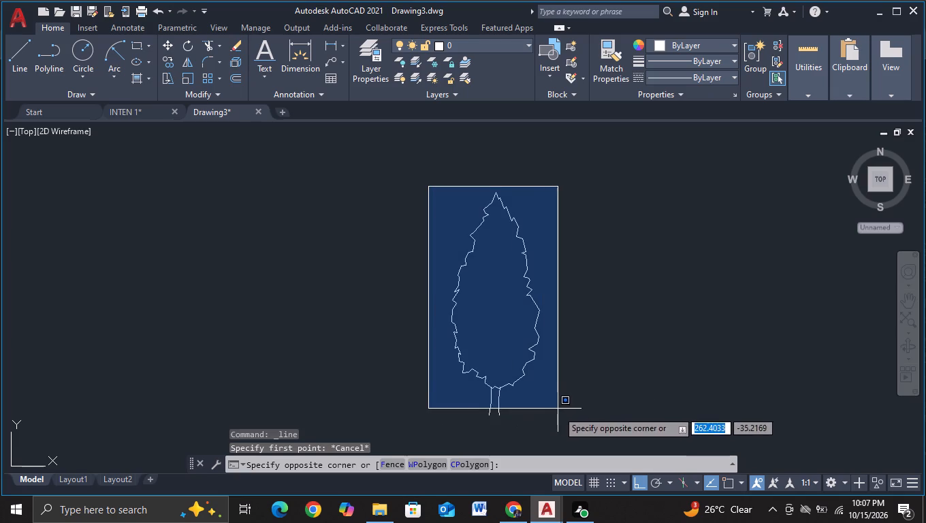
click(560, 431)
key(c)
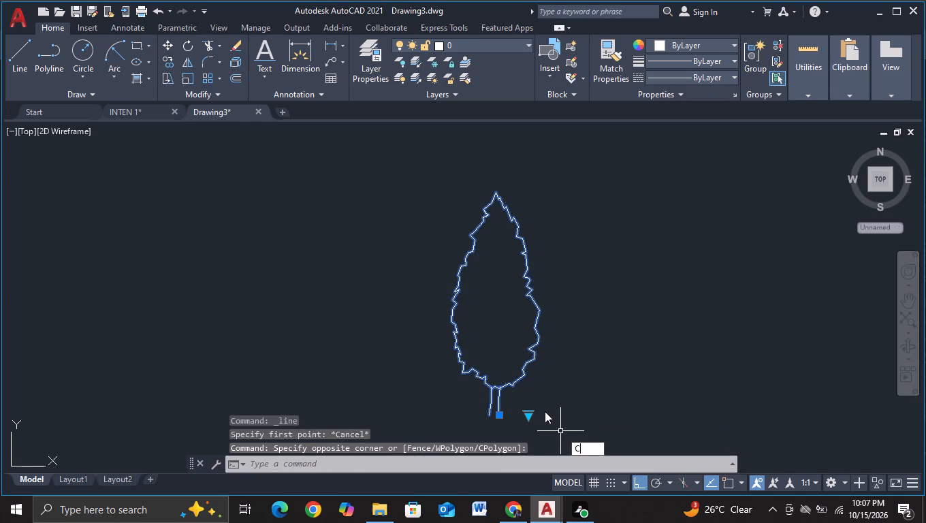
click(611, 379)
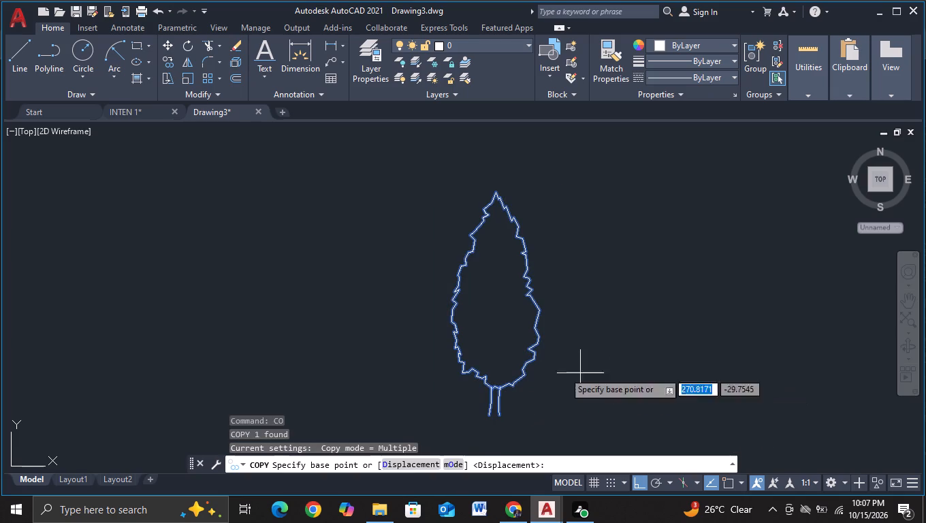
click(504, 344)
scroll(421, 334, down, 3)
middle_drag(421, 334, 672, 385)
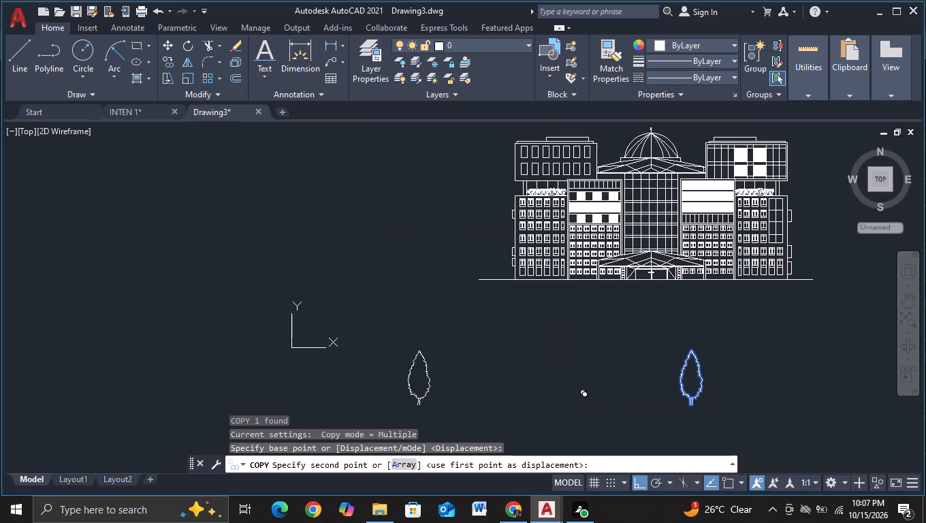
key(F8)
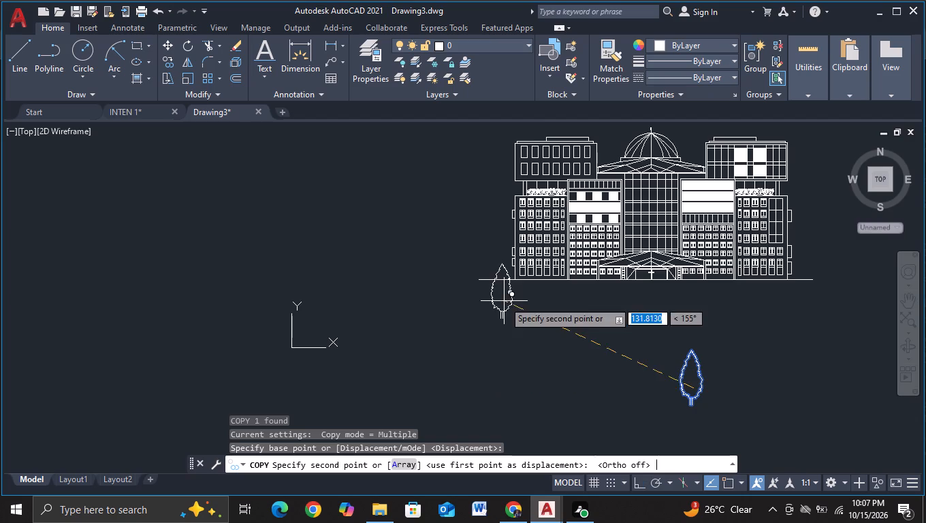
scroll(481, 270, up, 3)
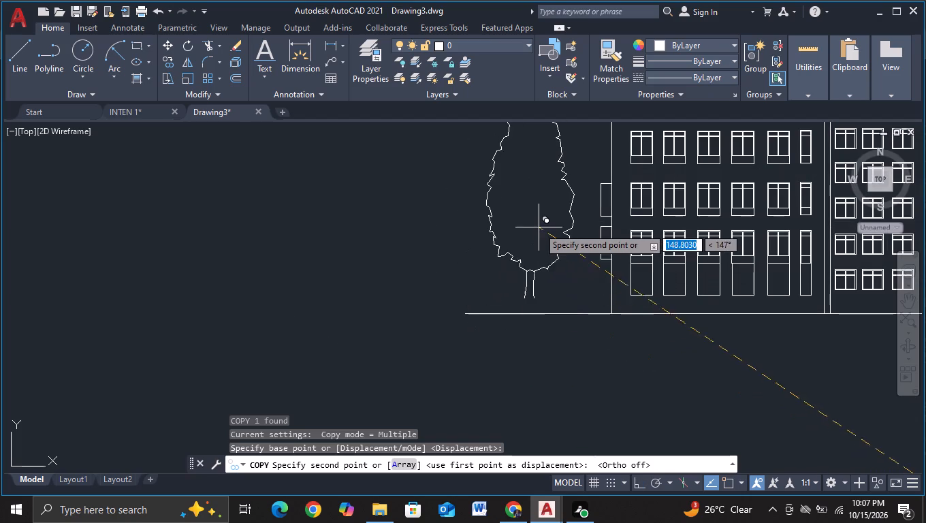
scroll(527, 242, down, 2)
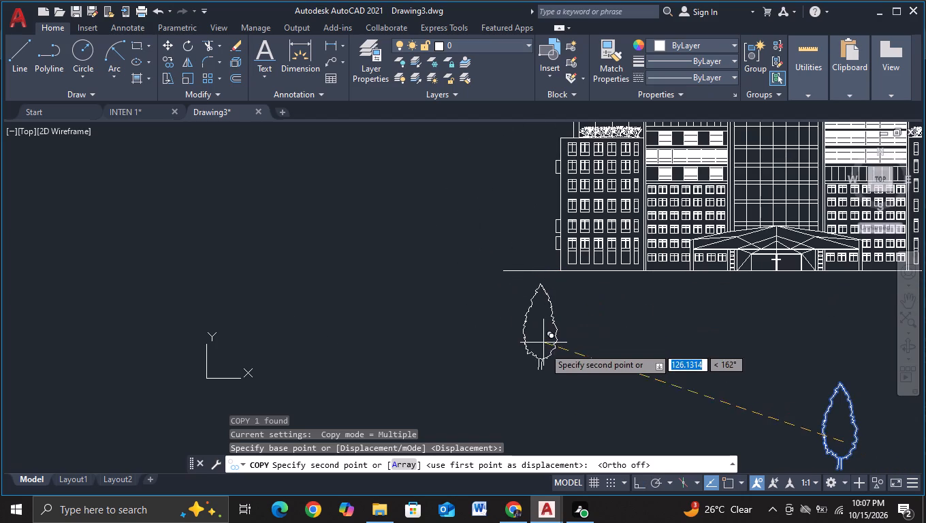
middle_drag(541, 341, 537, 318)
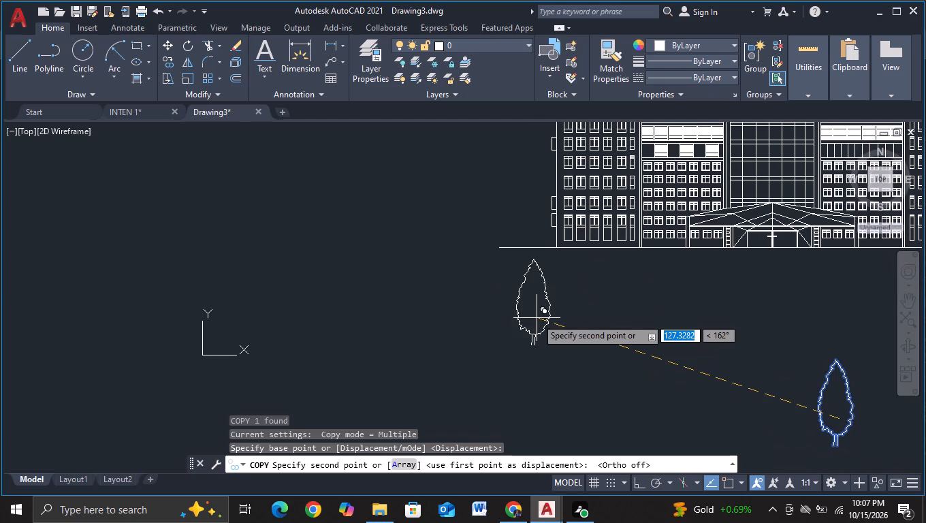
click(537, 318)
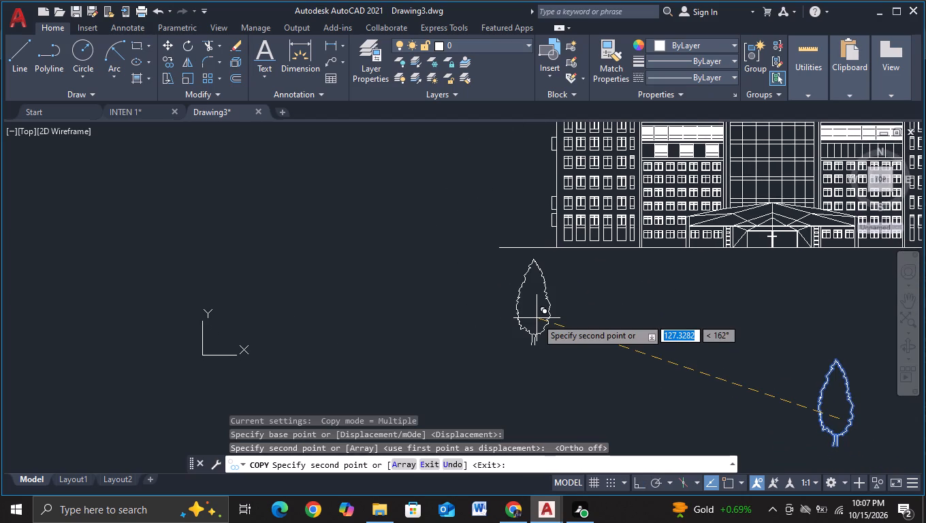
key(Escape)
Scale the tree copy below the ground line's left end down to about two thirds of its size.
click(506, 259)
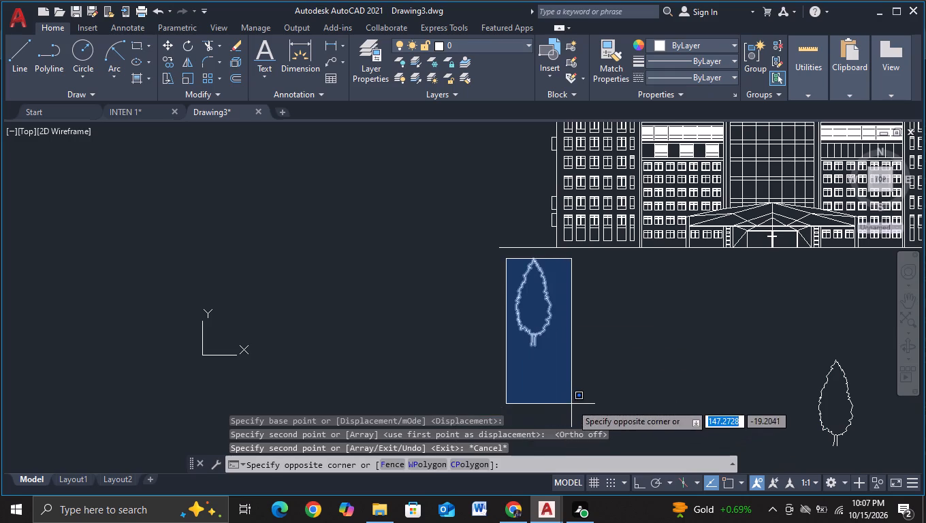
click(571, 404)
key(s)
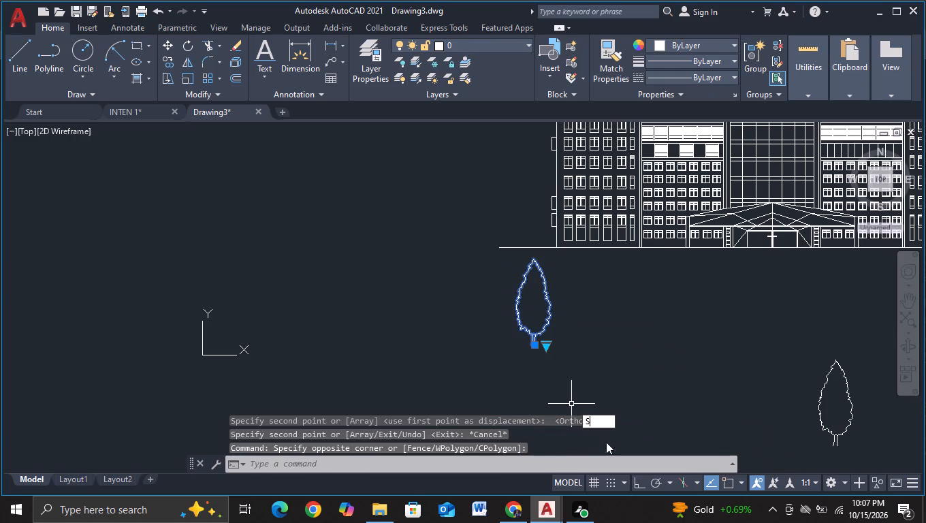
click(607, 444)
click(537, 313)
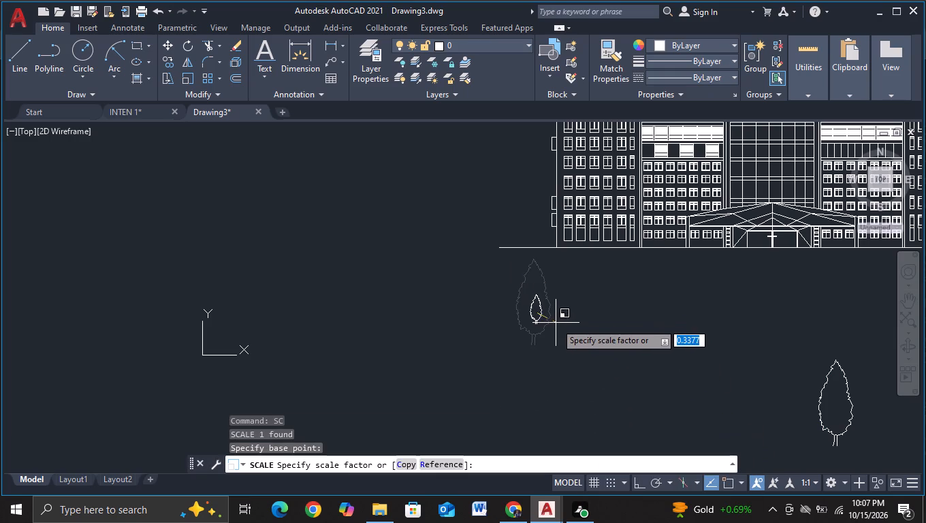
click(575, 326)
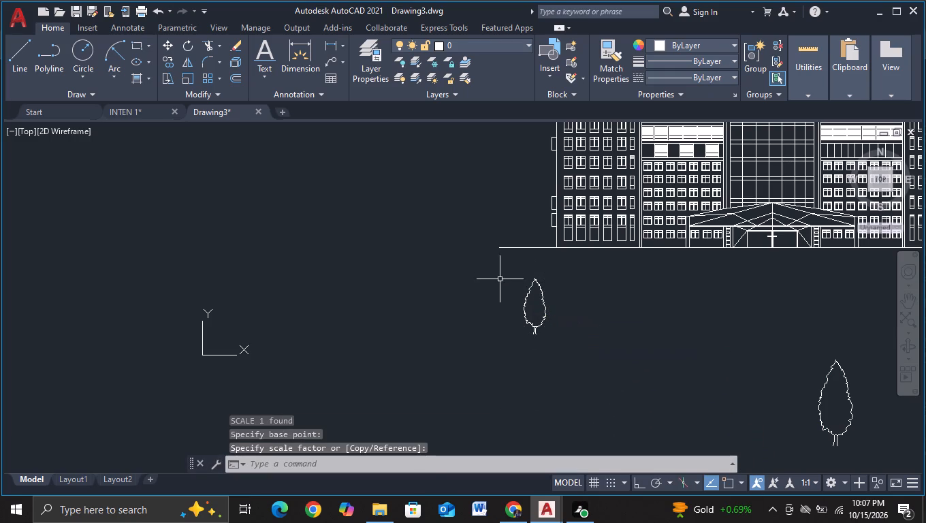
Copy the reduced tree twice onto the ground line left of the building, side by side, the first about 36 units away at 104°.
click(514, 270)
click(560, 358)
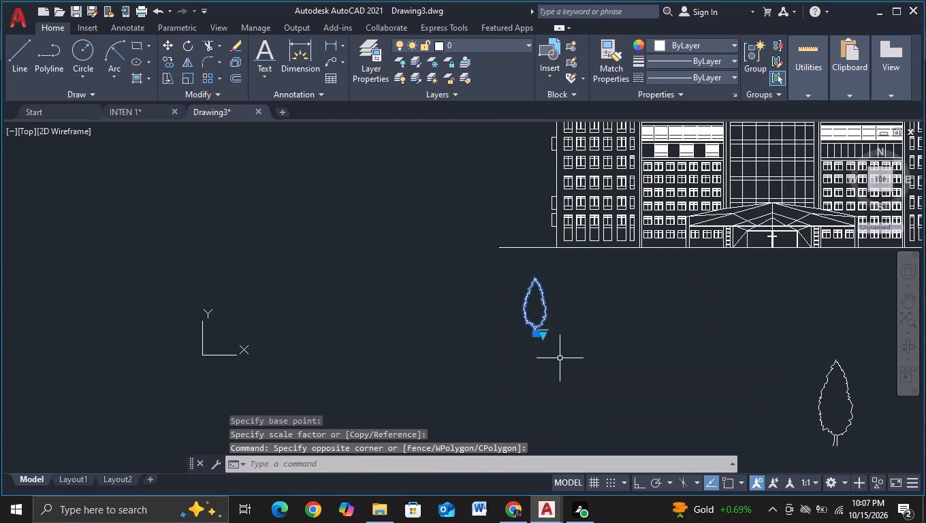
key(c)
click(586, 401)
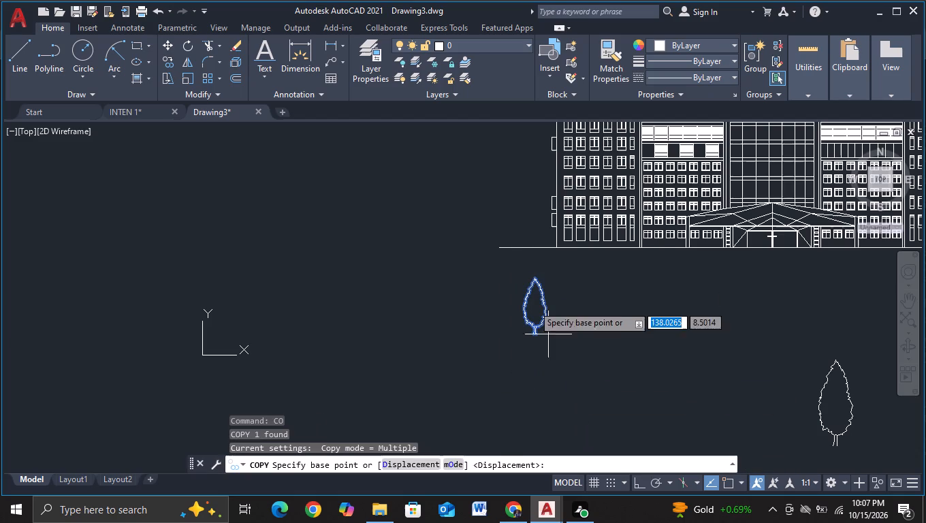
click(531, 302)
scroll(516, 212, up, 2)
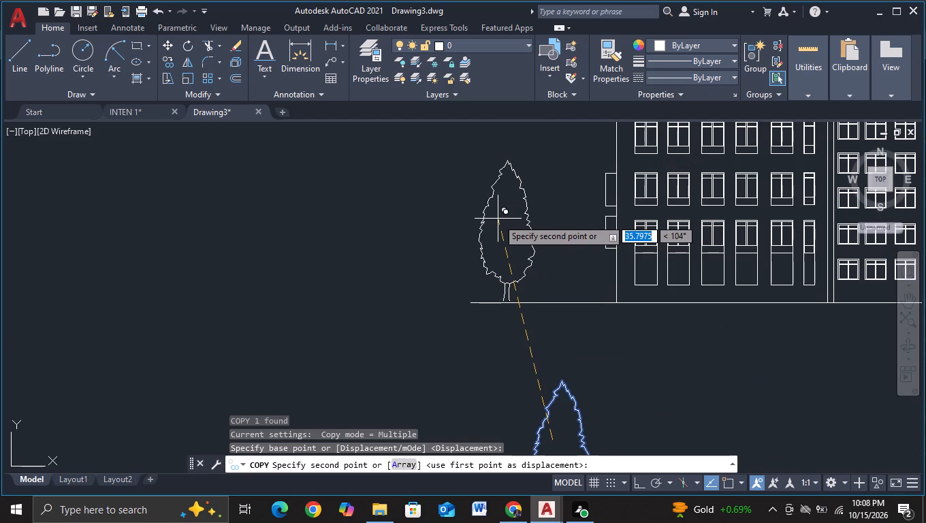
click(498, 219)
click(556, 219)
Place two more side-by-side tree copies on the ground line right of the building, about 192 and 200 units away at 10°.
scroll(591, 315, down, 1)
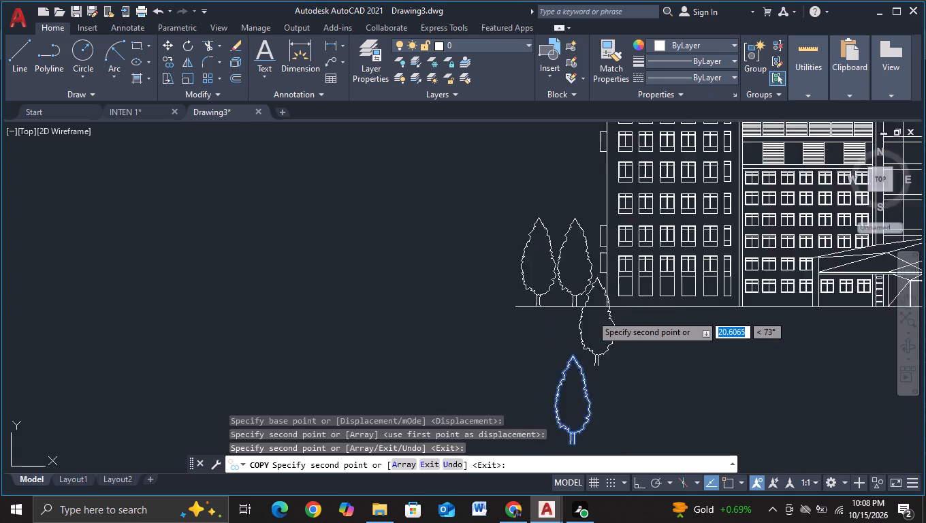
scroll(591, 315, down, 1)
middle_drag(650, 355, 0, 247)
middle_drag(329, 223, 434, 314)
scroll(439, 310, up, 2)
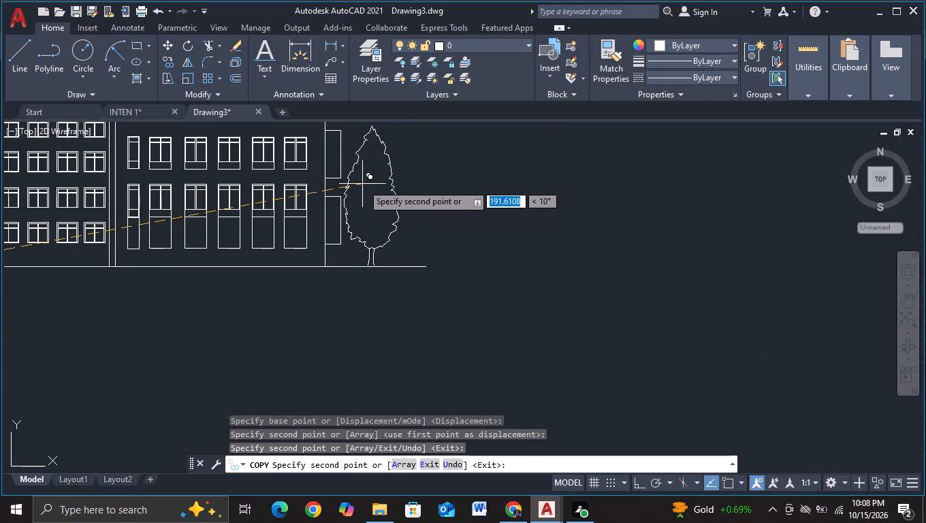
click(362, 184)
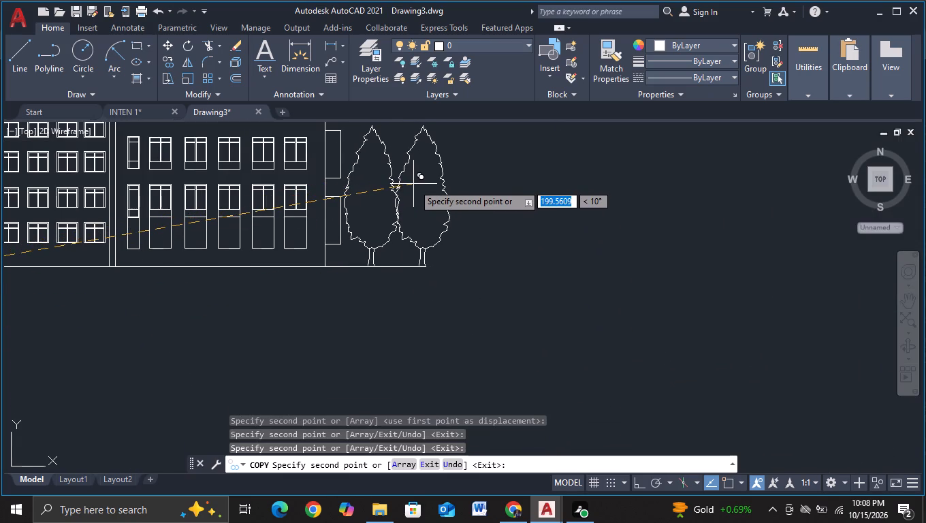
click(419, 184)
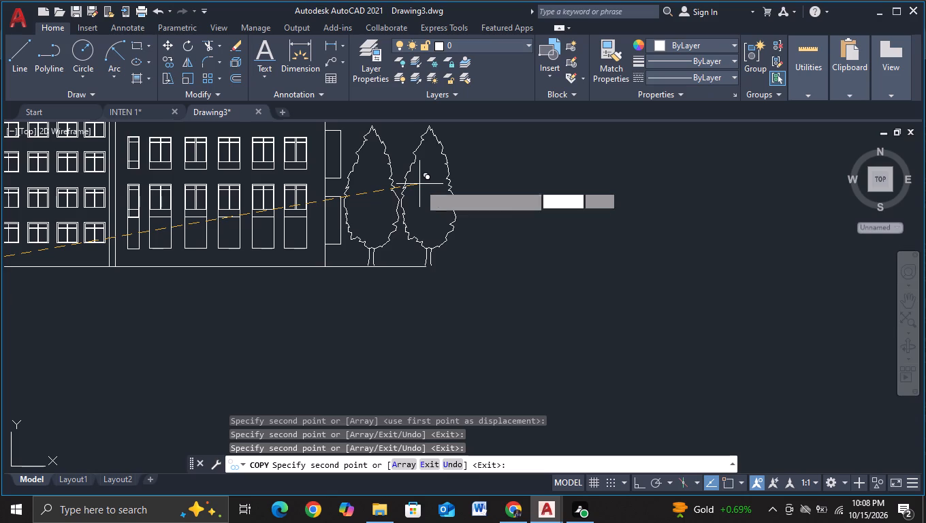
key(Escape)
With object snap on, draw a line extending the ground line from its right end past the outermost tree.
click(16, 69)
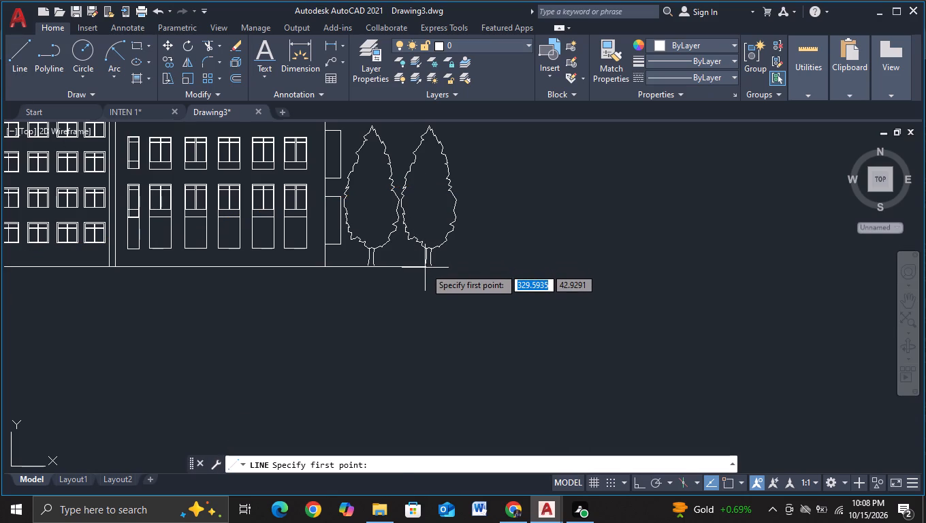
key(F3)
click(425, 268)
click(490, 266)
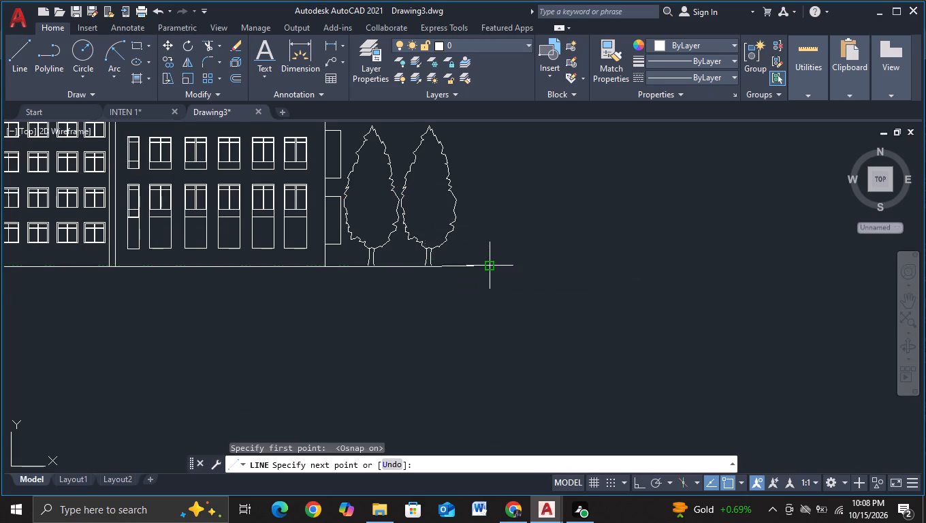
key(Escape)
Delete the spare reduced tree below the left end of the ground line.
scroll(444, 324, down, 3)
middle_drag(409, 360, 534, 327)
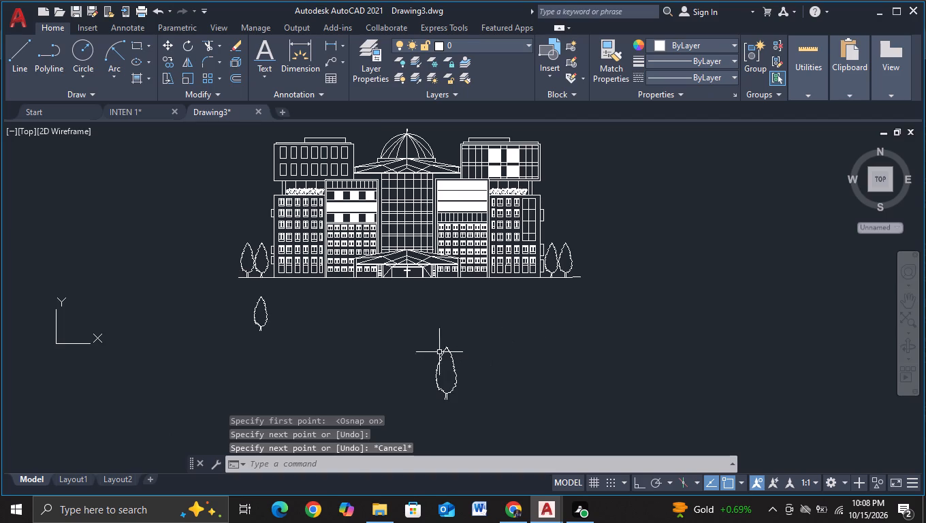
scroll(277, 352, up, 1)
scroll(277, 350, down, 1)
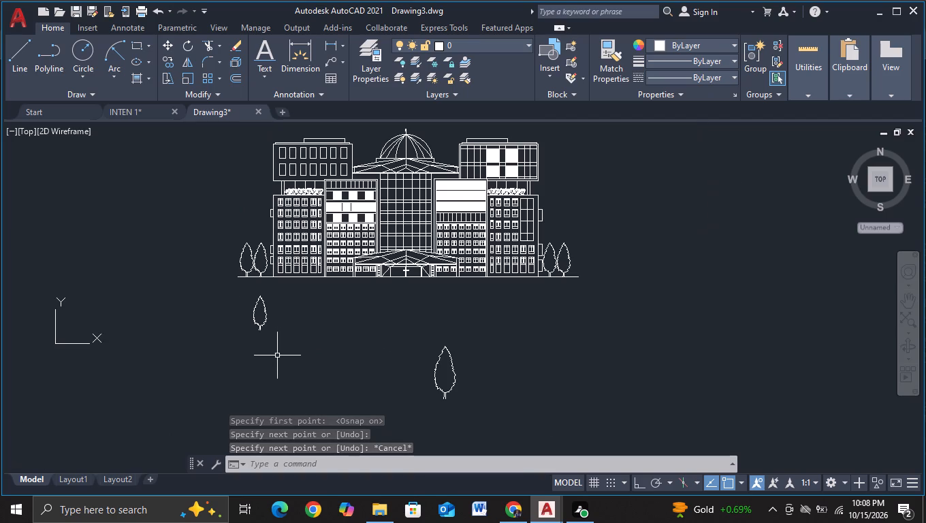
click(239, 287)
click(329, 355)
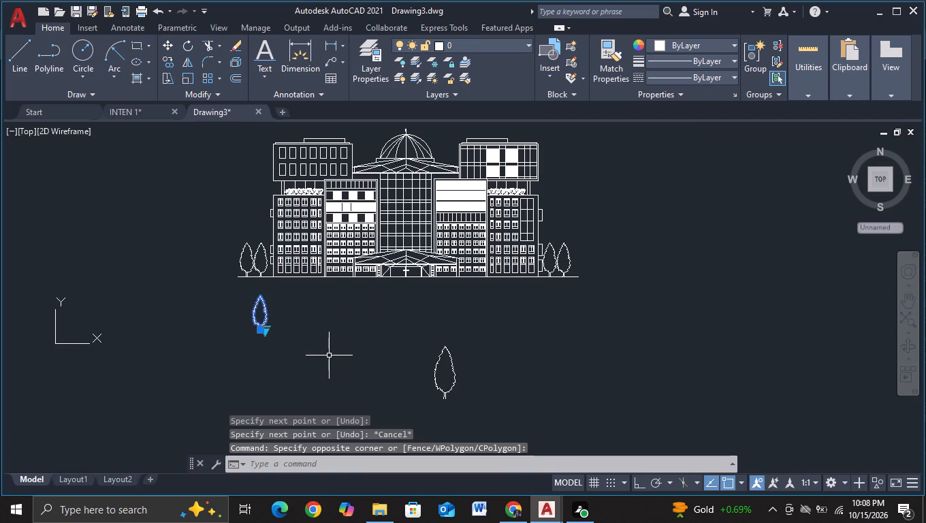
key(Delete)
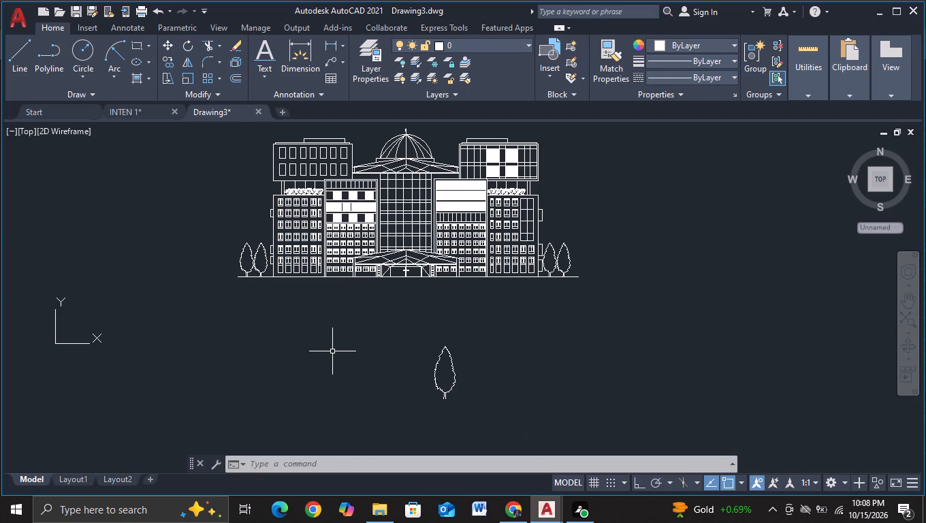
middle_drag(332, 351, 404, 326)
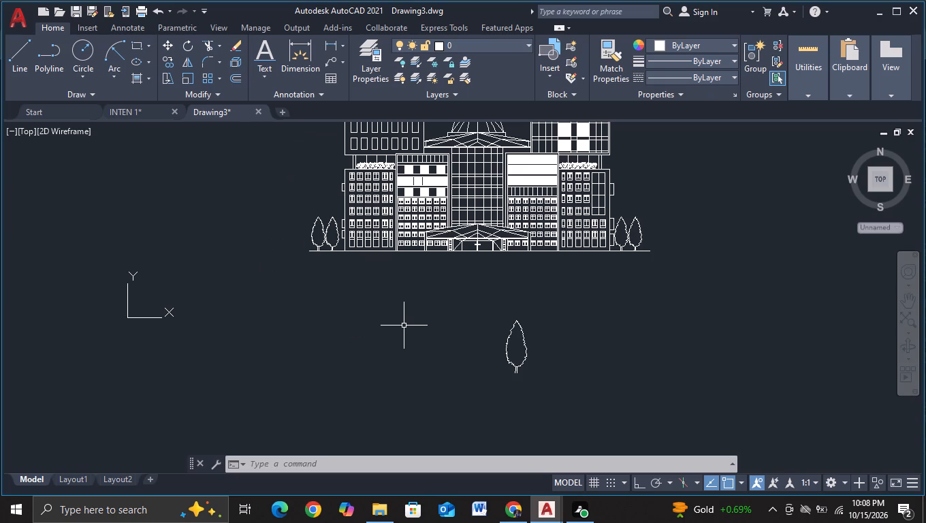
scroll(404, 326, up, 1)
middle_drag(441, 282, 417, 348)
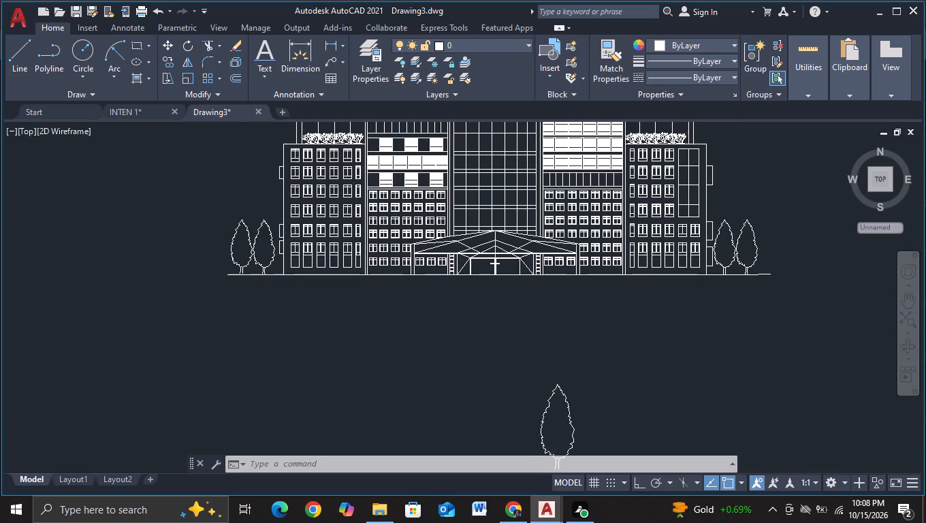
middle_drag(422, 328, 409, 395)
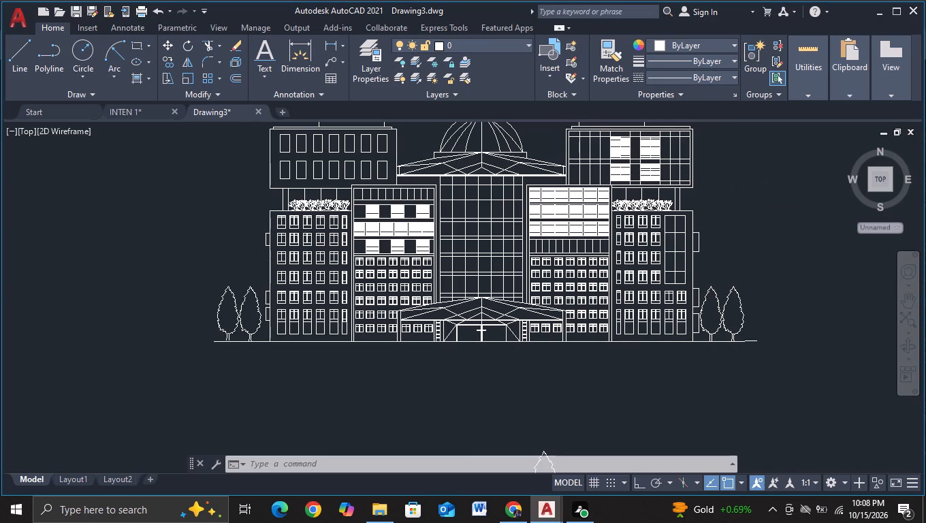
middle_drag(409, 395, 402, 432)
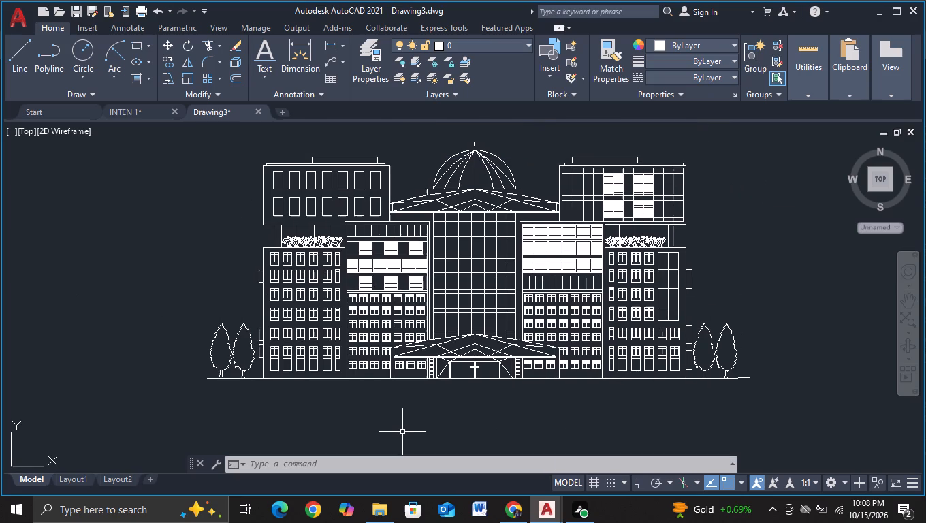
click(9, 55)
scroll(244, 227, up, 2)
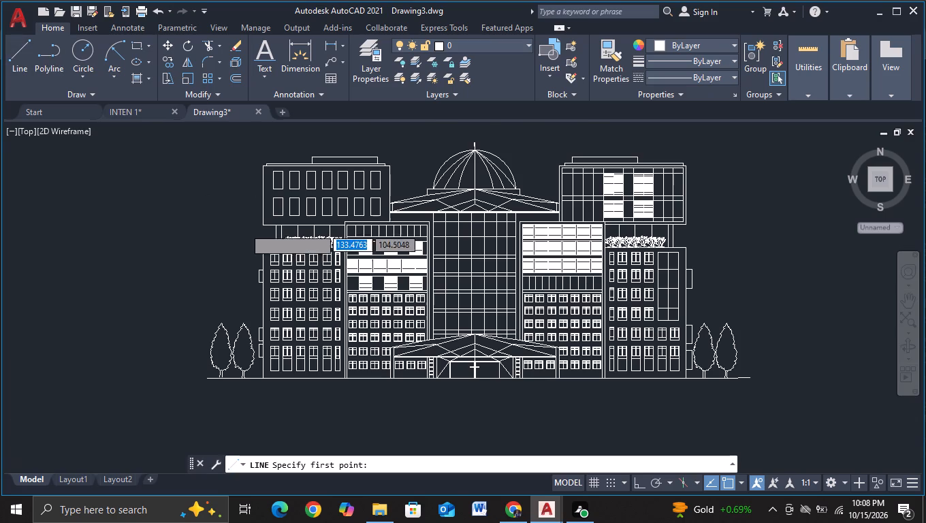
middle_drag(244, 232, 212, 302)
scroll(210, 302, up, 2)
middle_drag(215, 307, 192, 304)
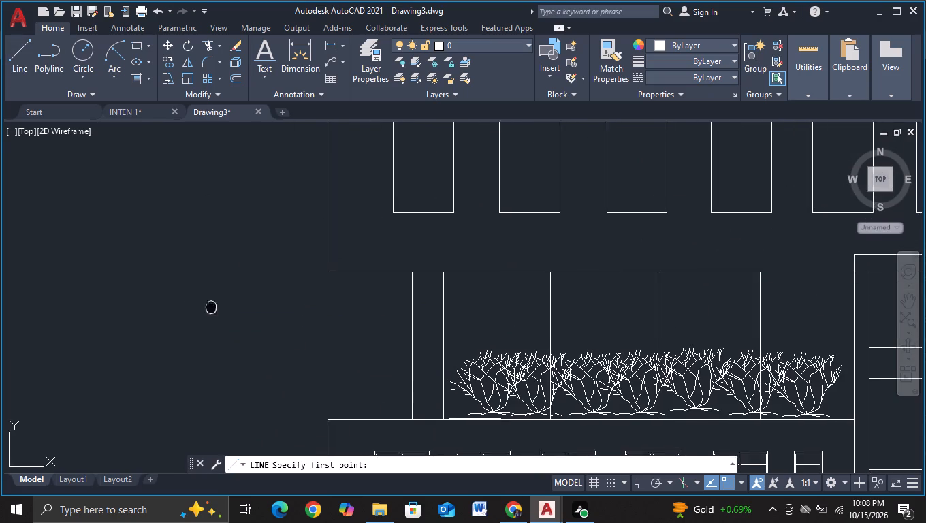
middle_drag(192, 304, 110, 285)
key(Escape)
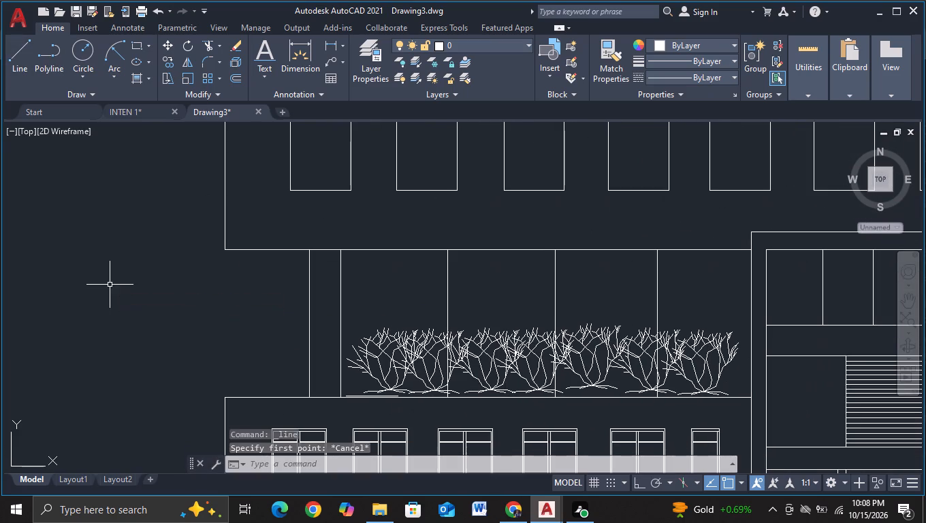
With ortho on, draw a horizontal line along the tops of the shrubs on the left wing's roof terrace.
click(14, 56)
scroll(422, 297, up, 1)
middle_drag(426, 321, 419, 294)
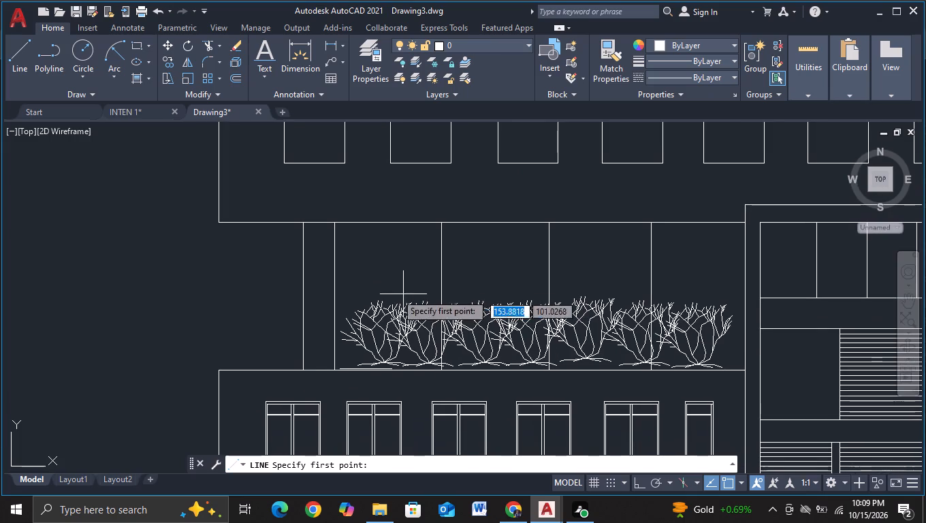
click(286, 299)
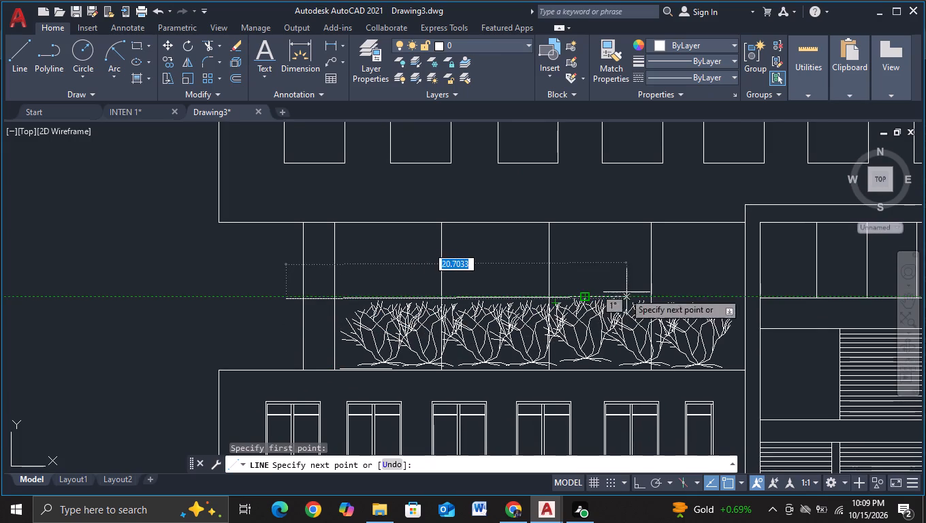
key(F8)
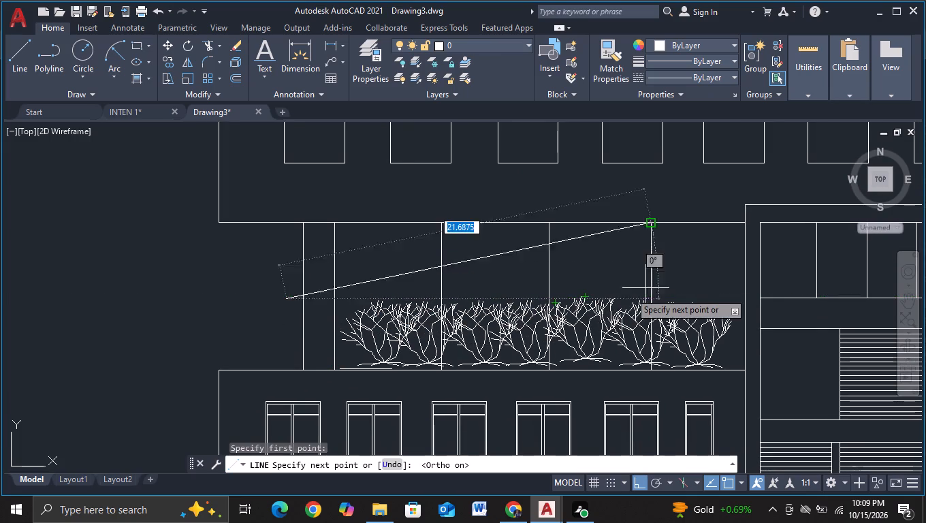
click(729, 289)
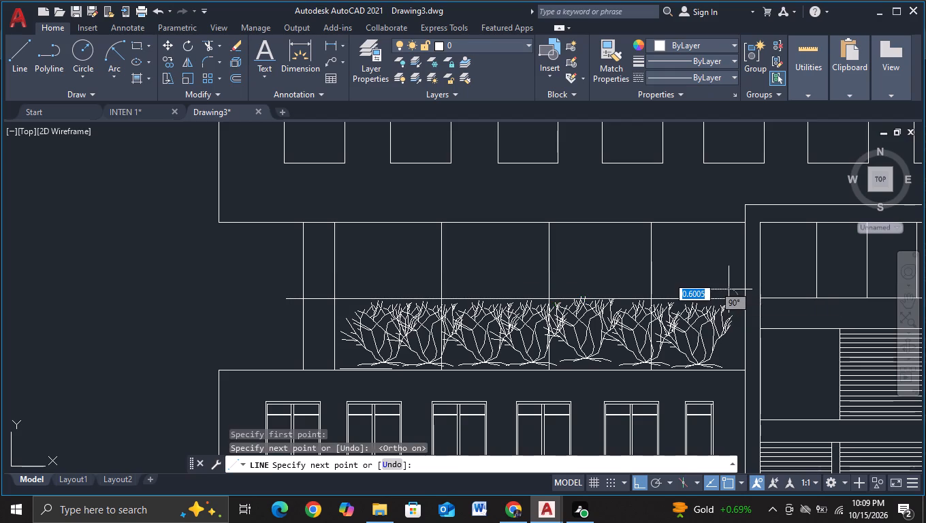
key(Escape)
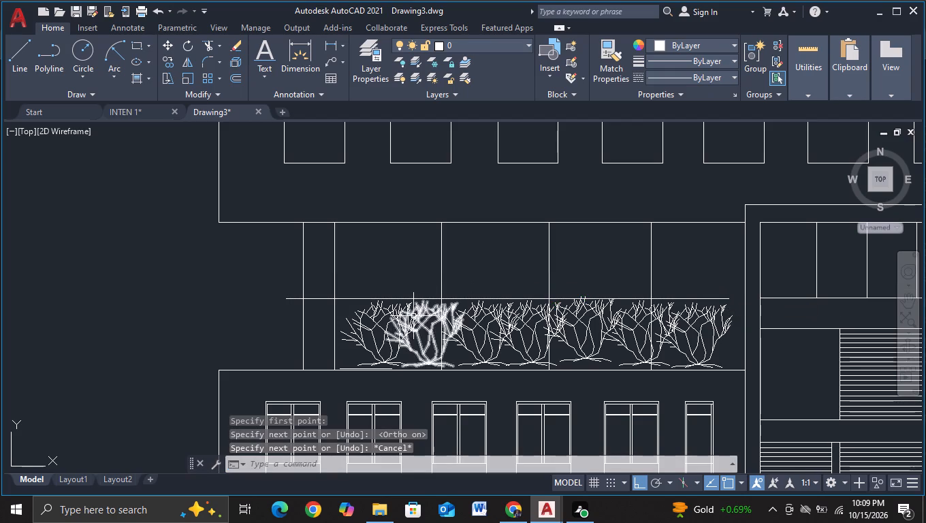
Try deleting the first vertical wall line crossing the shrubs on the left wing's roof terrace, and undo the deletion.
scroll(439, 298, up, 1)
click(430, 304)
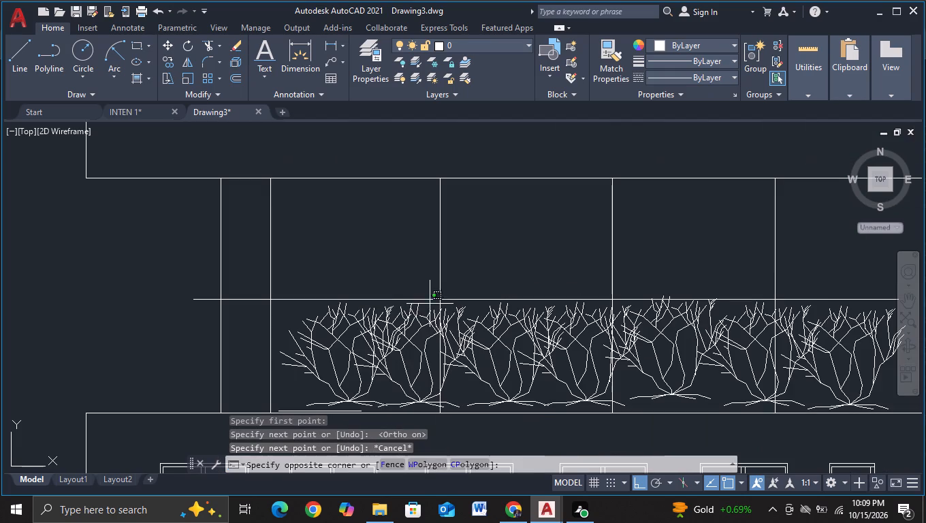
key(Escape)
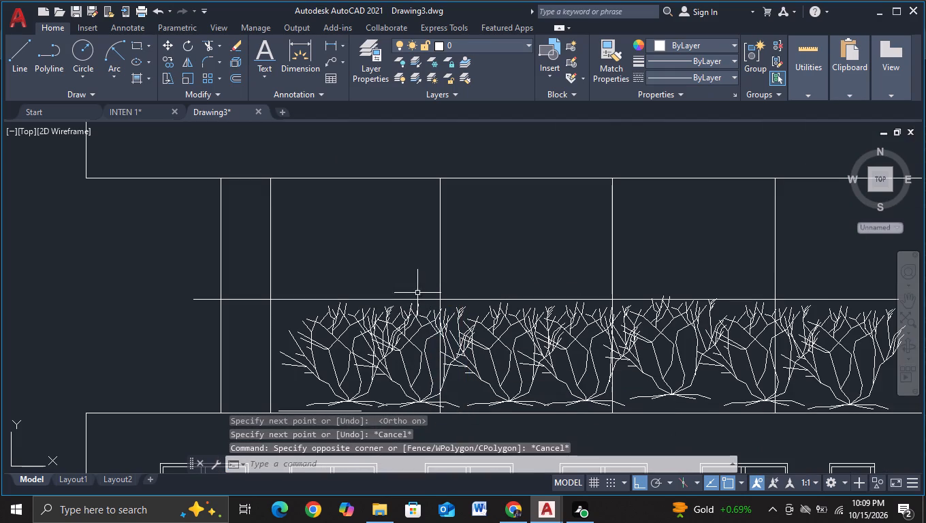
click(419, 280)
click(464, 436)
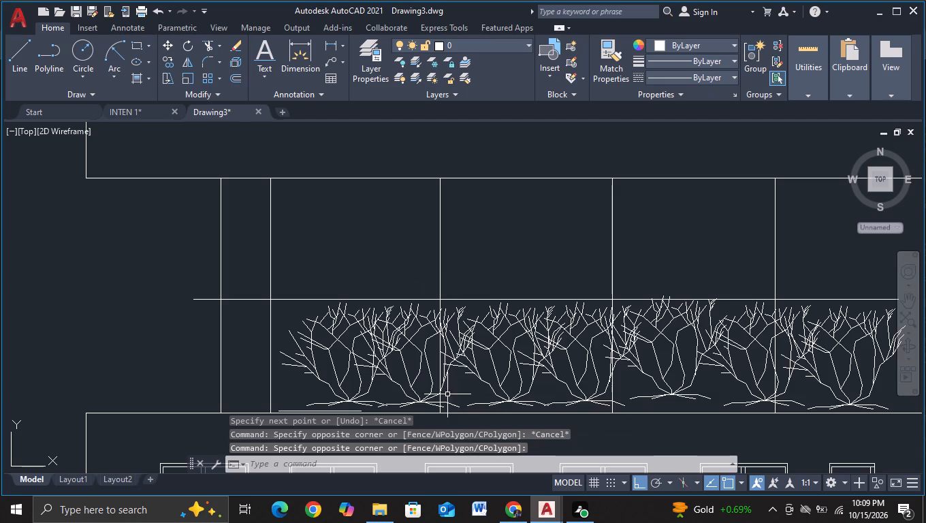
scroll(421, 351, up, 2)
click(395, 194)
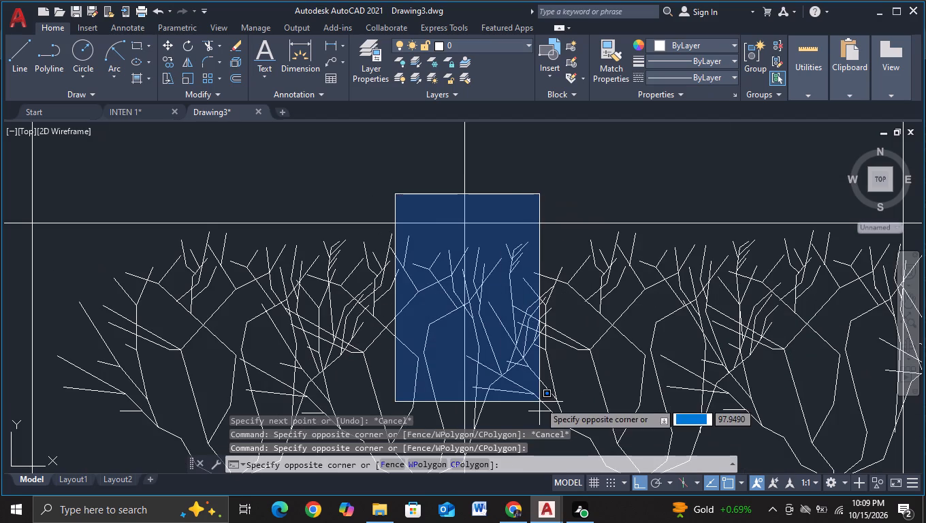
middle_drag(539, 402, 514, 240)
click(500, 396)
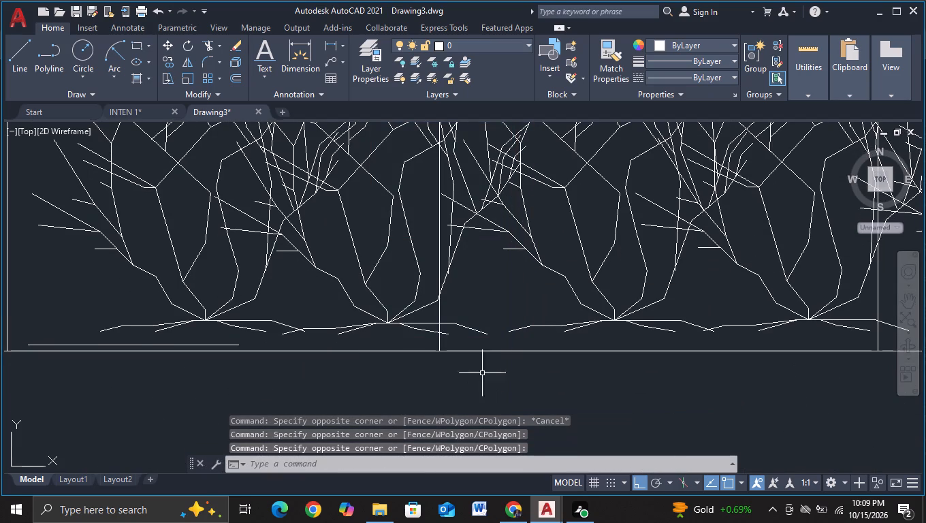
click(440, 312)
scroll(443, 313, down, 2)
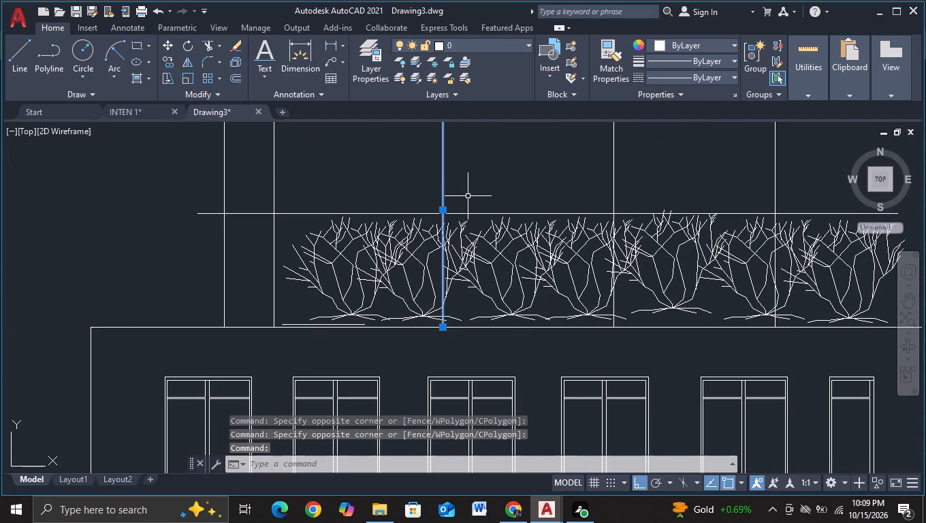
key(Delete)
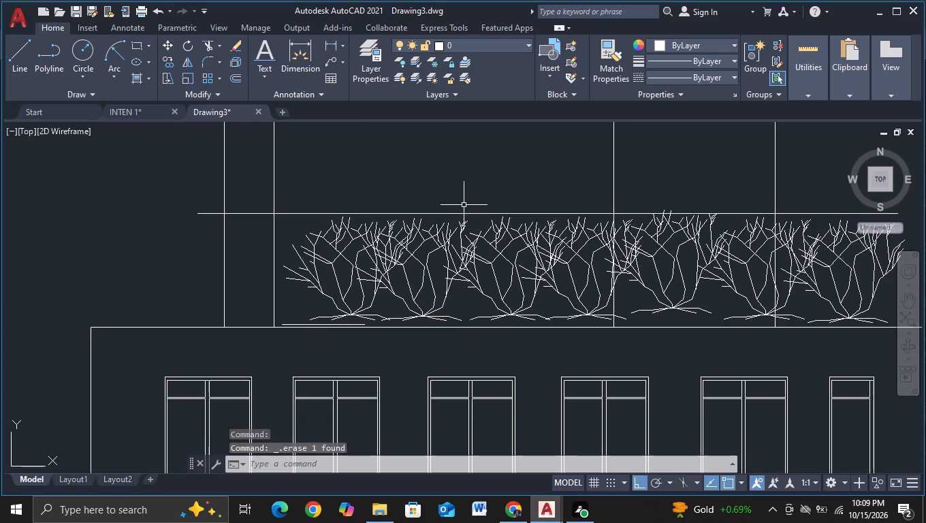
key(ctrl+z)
Delete the horizontal line along the tops of the shrubs on the left wing's roof terrace.
scroll(464, 206, down, 2)
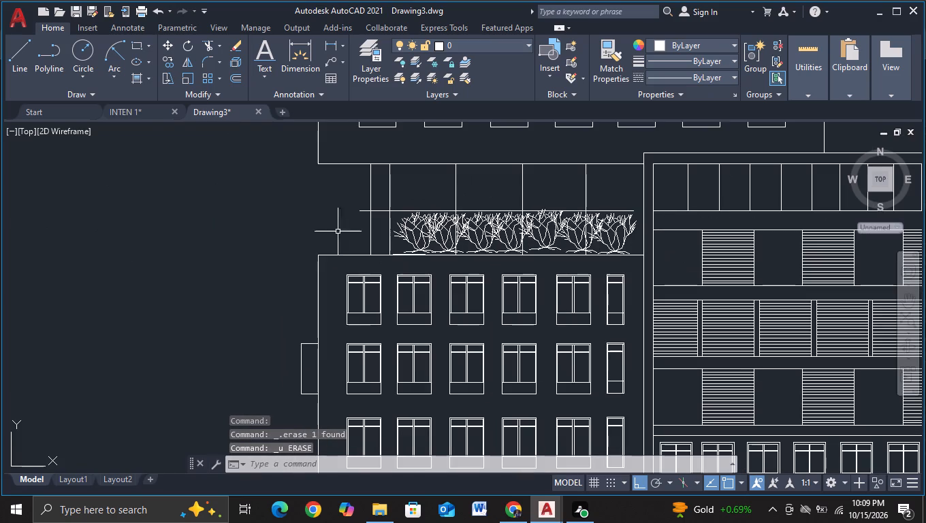
click(384, 212)
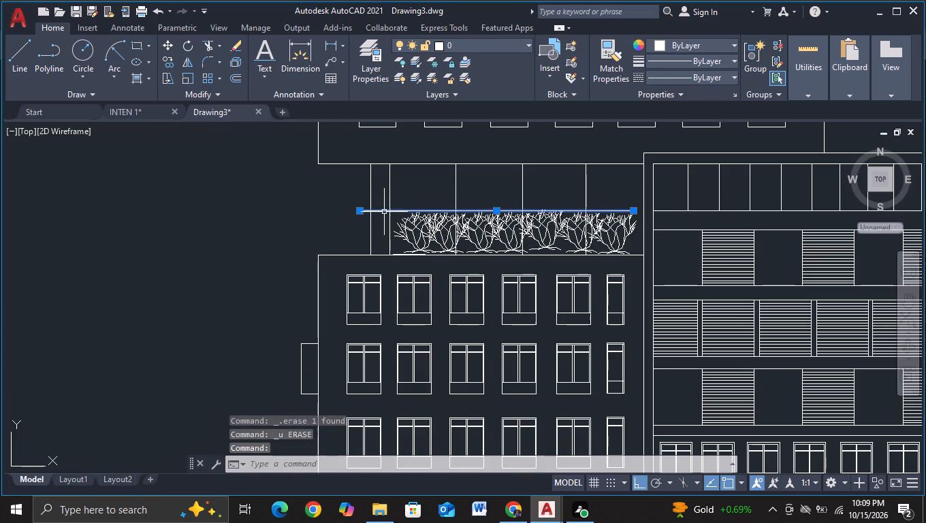
key(Delete)
Review the whole elevation, checking the roof terraces, both wings, the dome, and the ground line with its trees at each end.
scroll(384, 212, down, 2)
middle_drag(198, 206, 99, 200)
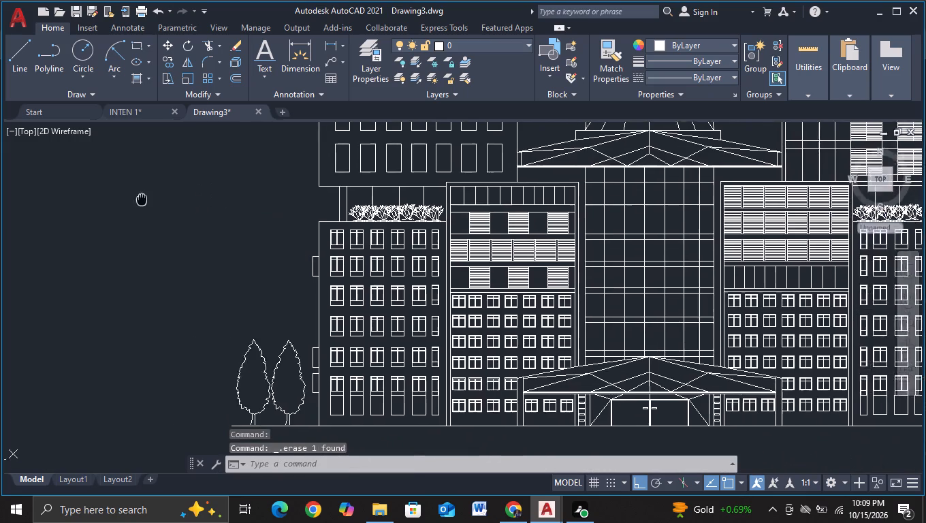
scroll(102, 201, down, 2)
middle_drag(377, 335, 432, 334)
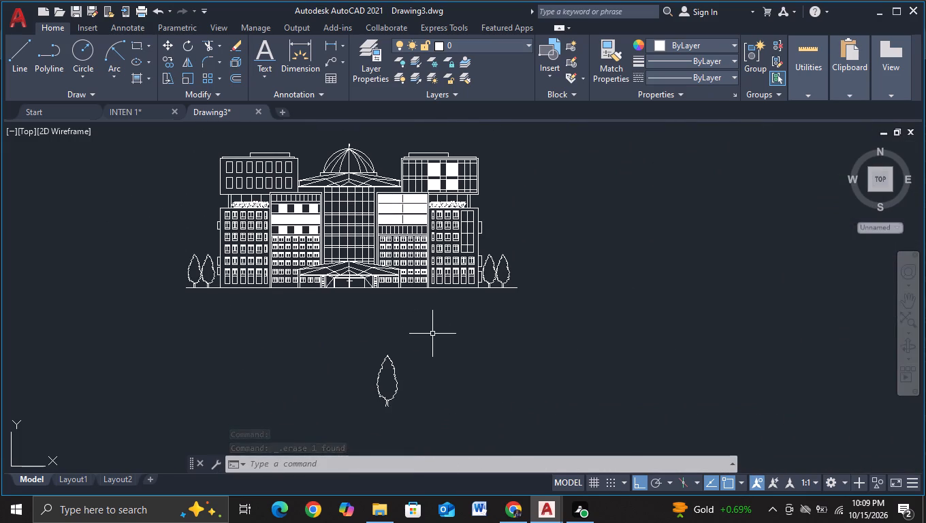
scroll(432, 334, up, 1)
middle_drag(432, 334, 577, 363)
middle_drag(575, 351, 577, 404)
middle_drag(577, 373, 578, 409)
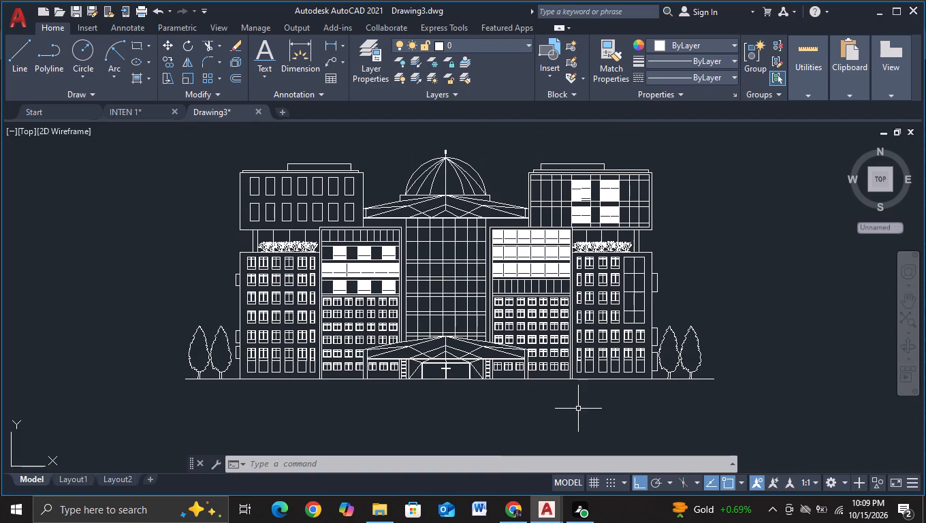
scroll(752, 296, up, 1)
scroll(688, 306, up, 1)
middle_drag(688, 306, 692, 272)
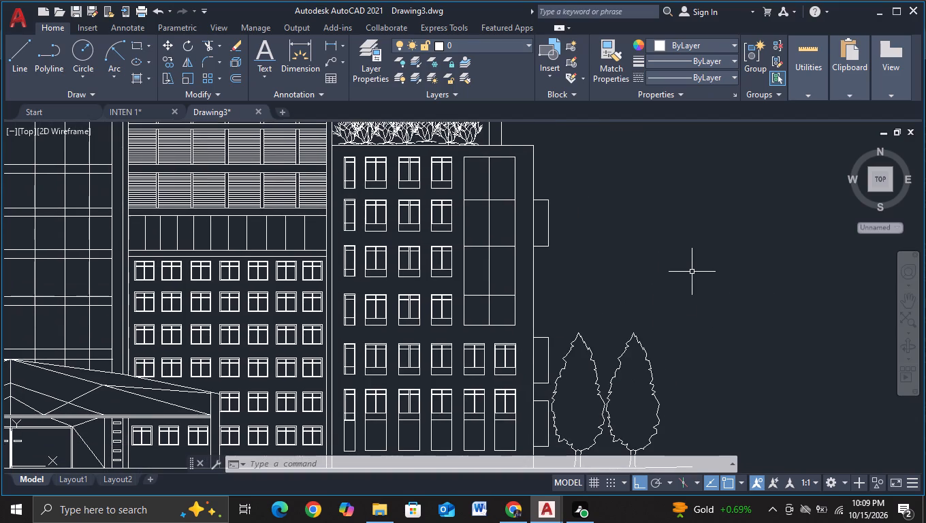
middle_drag(680, 280, 676, 234)
middle_drag(696, 321, 712, 255)
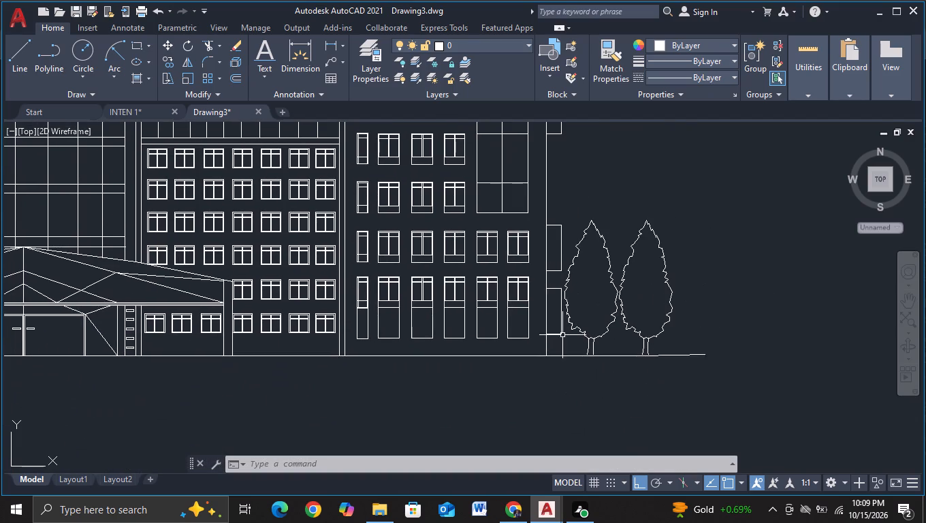
middle_drag(430, 382, 629, 368)
scroll(629, 368, down, 1)
middle_drag(365, 394, 516, 399)
middle_drag(342, 402, 412, 408)
middle_drag(189, 210, 156, 330)
middle_drag(191, 232, 157, 295)
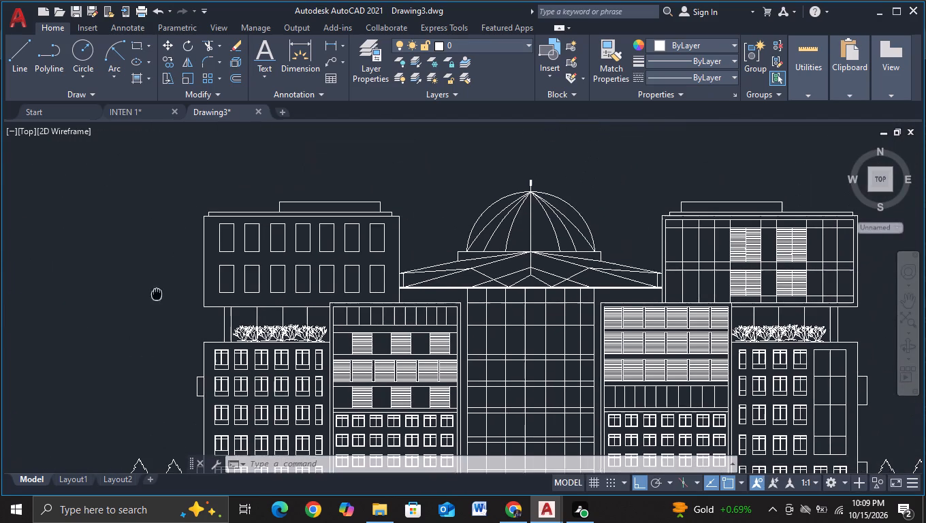
middle_drag(157, 295, 156, 295)
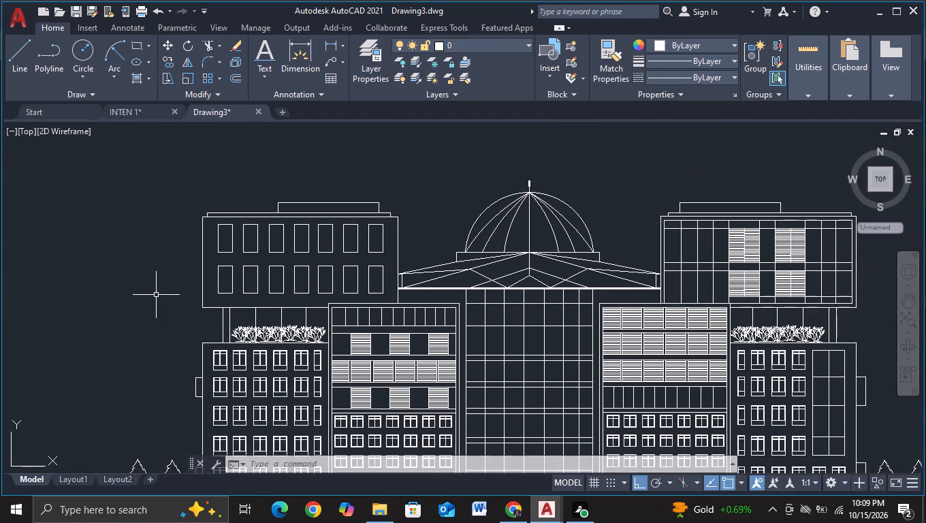
middle_drag(156, 295, 67, 269)
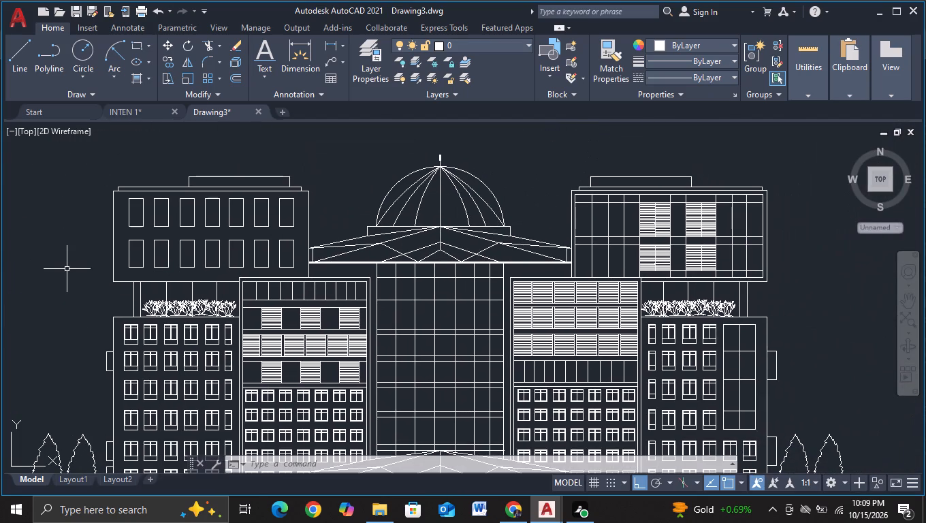
middle_drag(46, 299, 60, 229)
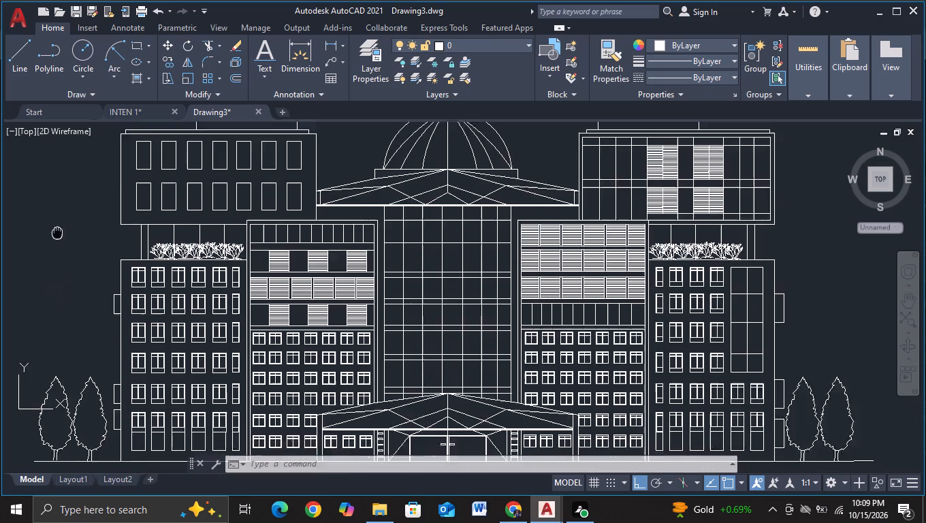
middle_drag(60, 229, 62, 227)
scroll(63, 229, down, 1)
middle_drag(287, 426, 291, 411)
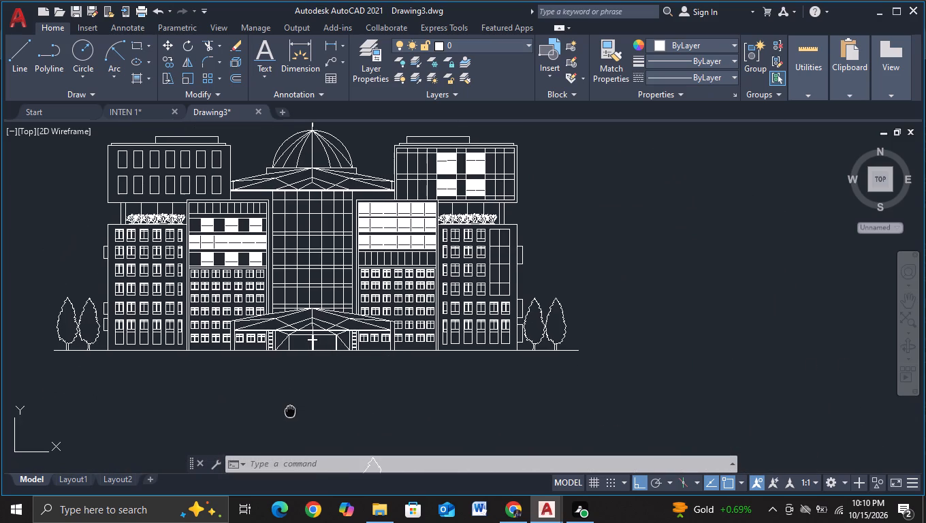
Delete the spare tree standing below the building's ground line.
middle_drag(291, 411, 374, 389)
middle_drag(438, 411, 441, 368)
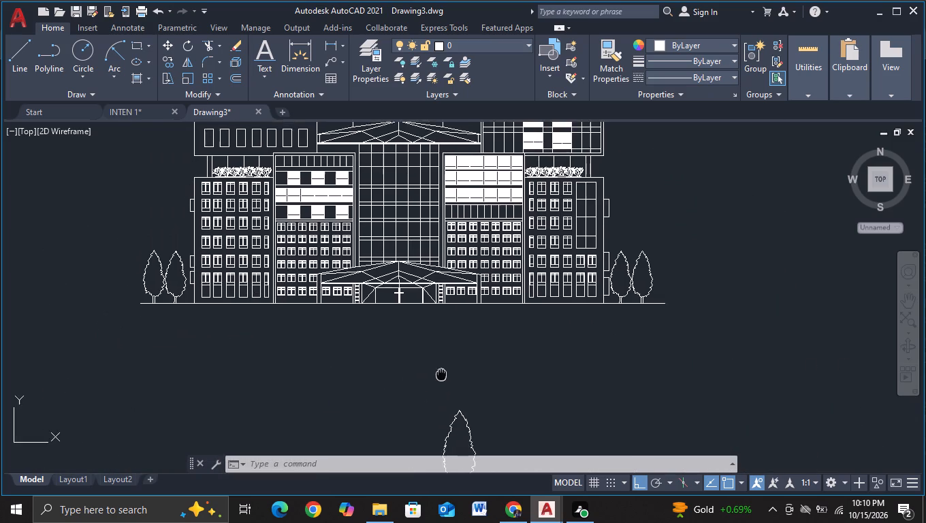
middle_drag(441, 368, 441, 362)
click(414, 359)
middle_drag(409, 427, 421, 348)
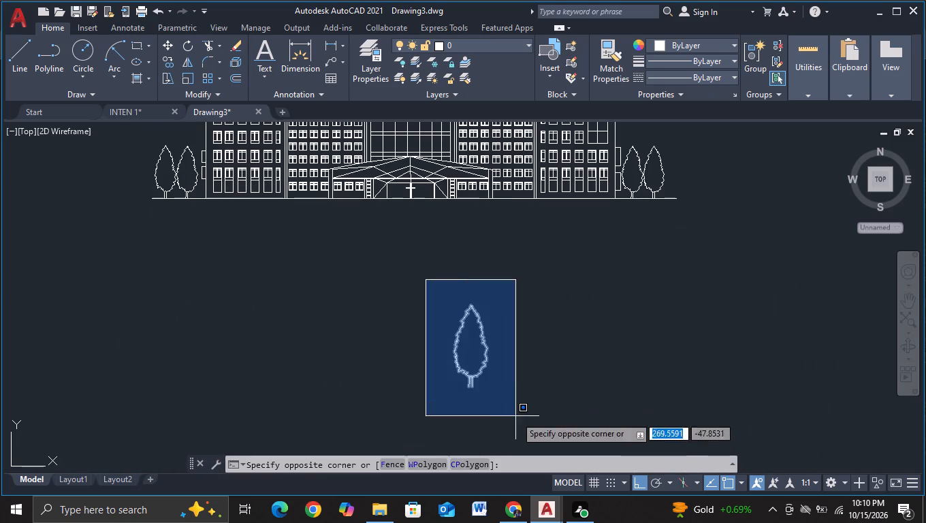
click(515, 416)
key(Delete)
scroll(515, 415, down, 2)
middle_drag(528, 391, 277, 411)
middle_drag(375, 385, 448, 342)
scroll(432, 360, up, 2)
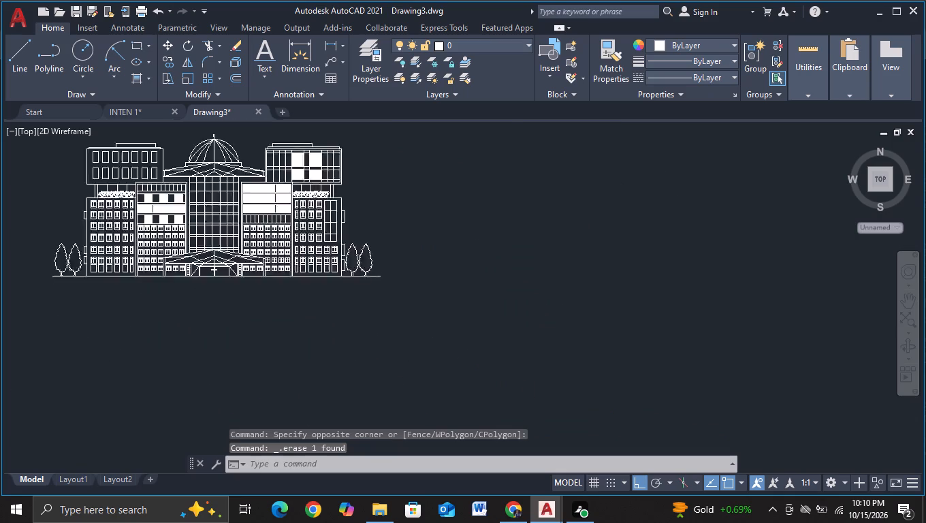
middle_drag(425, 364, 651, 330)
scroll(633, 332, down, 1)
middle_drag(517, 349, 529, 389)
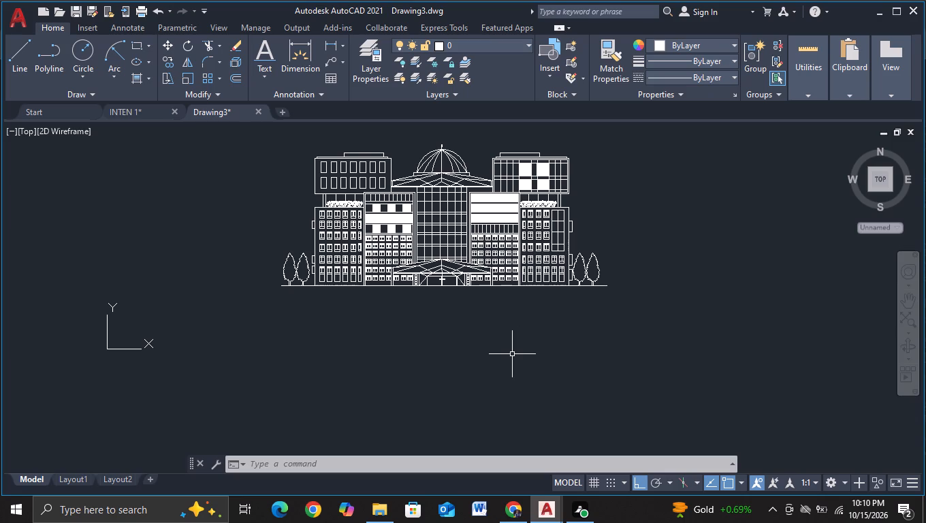
Add the single-line title "FRONT ELEVATION MAIN ACADEMIC COMPLEX" above the building, with three spaces between words.
middle_drag(496, 370, 518, 430)
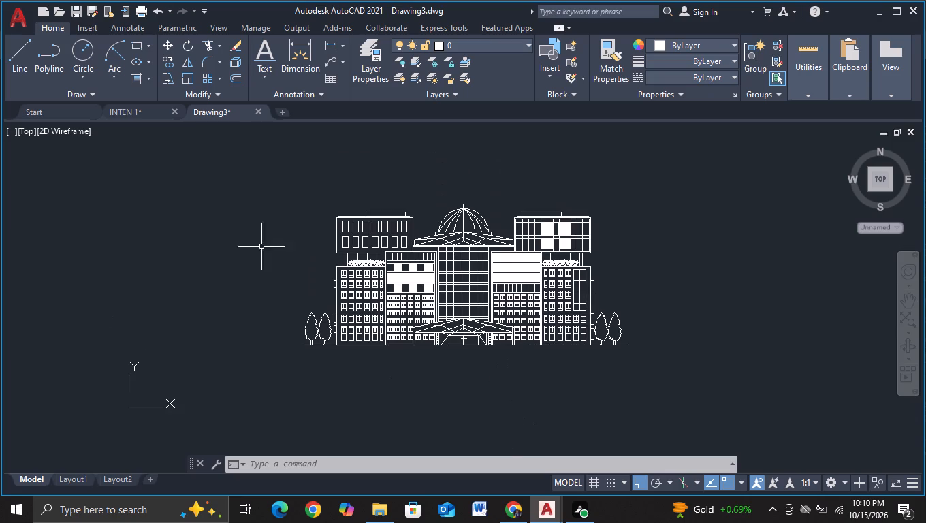
middle_drag(190, 186, 227, 276)
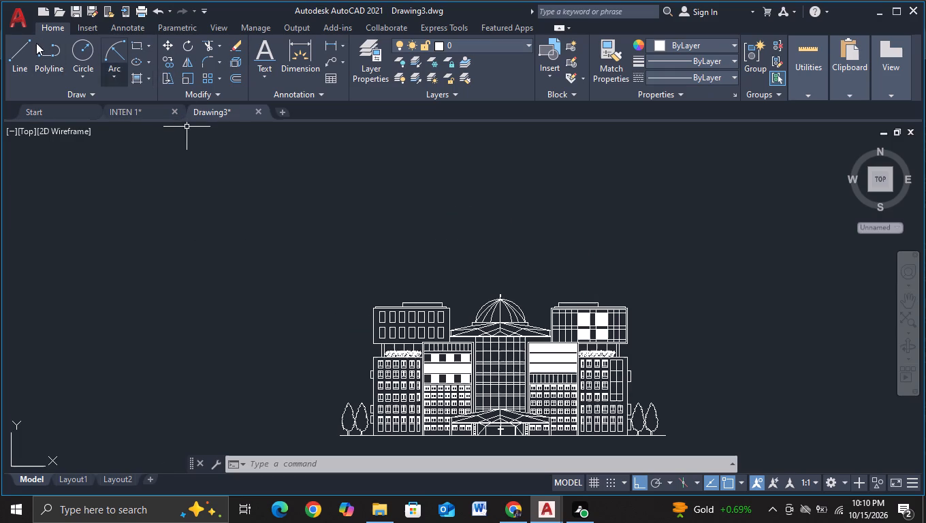
click(263, 75)
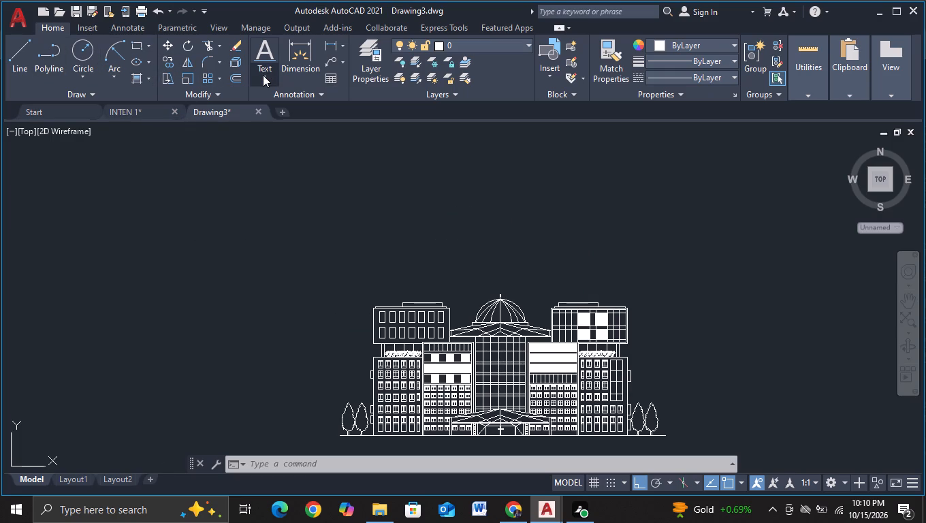
click(275, 121)
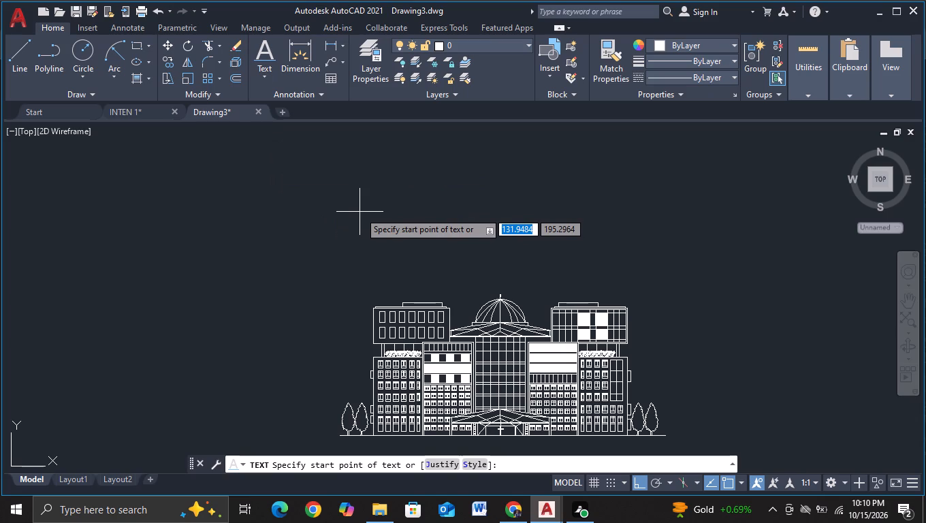
click(366, 211)
click(365, 234)
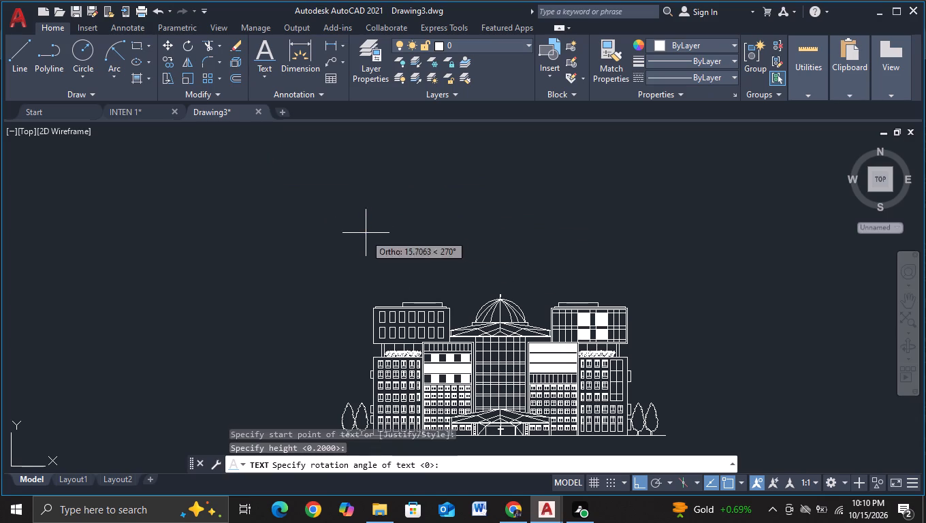
click(373, 225)
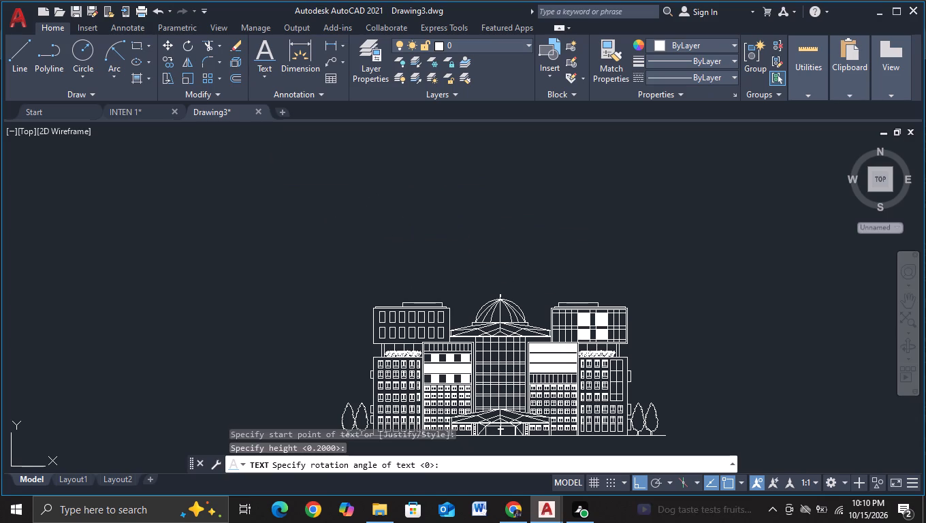
scroll(374, 229, down, 2)
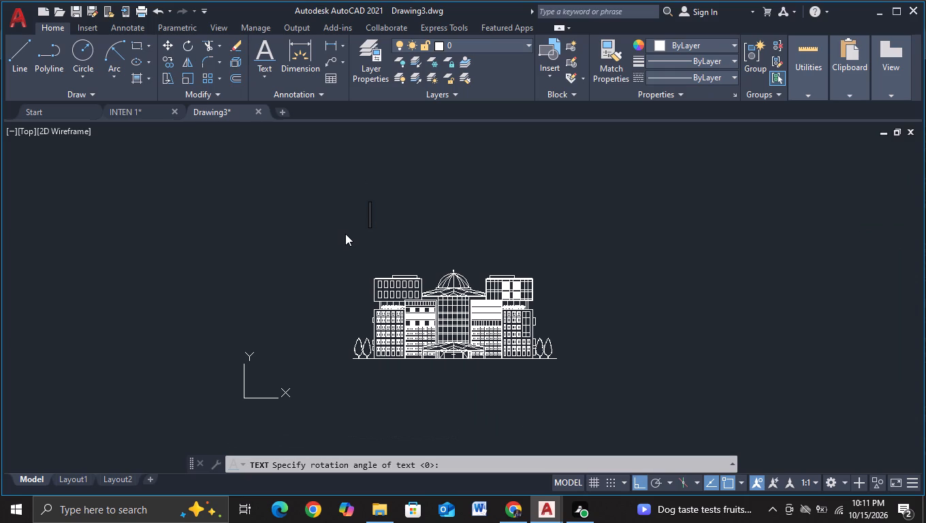
text(FRONT)
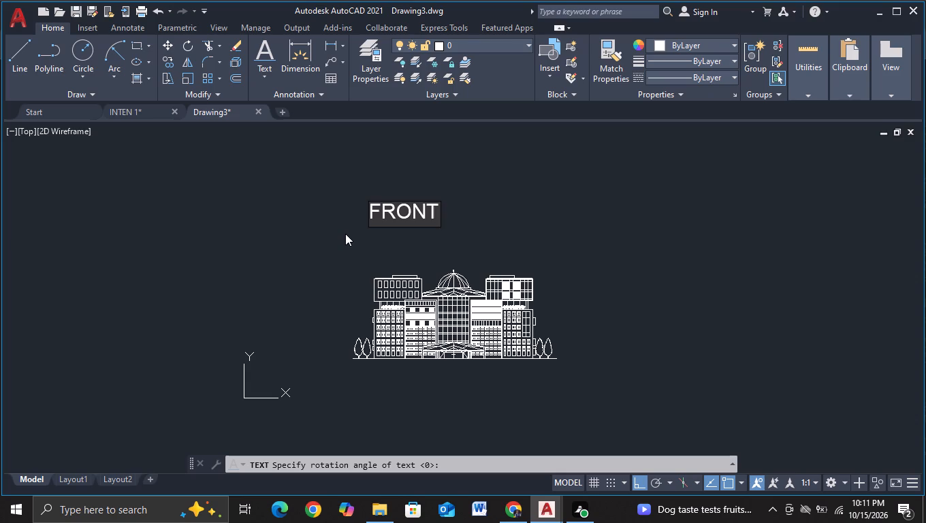
key(space)
key(space)
key(space)
text(ELW)
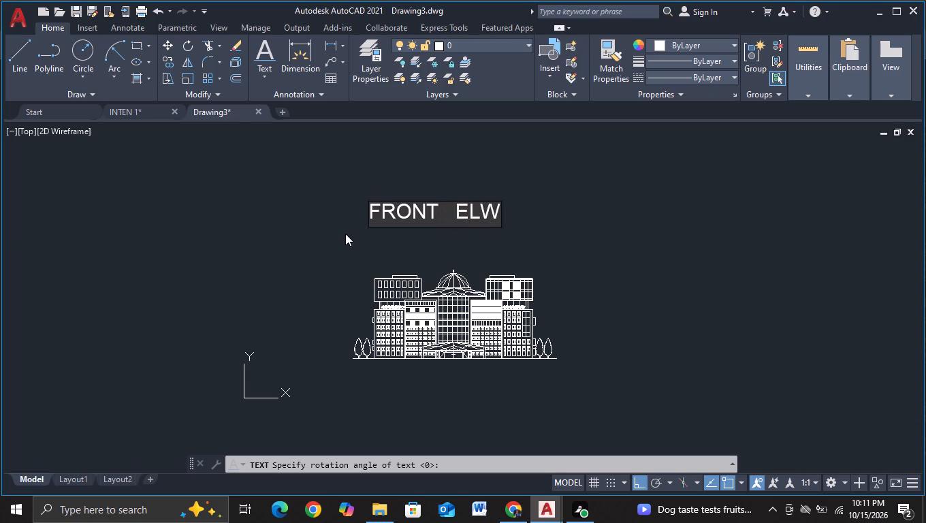
key(BackSpace)
key(e)
text(VATION)
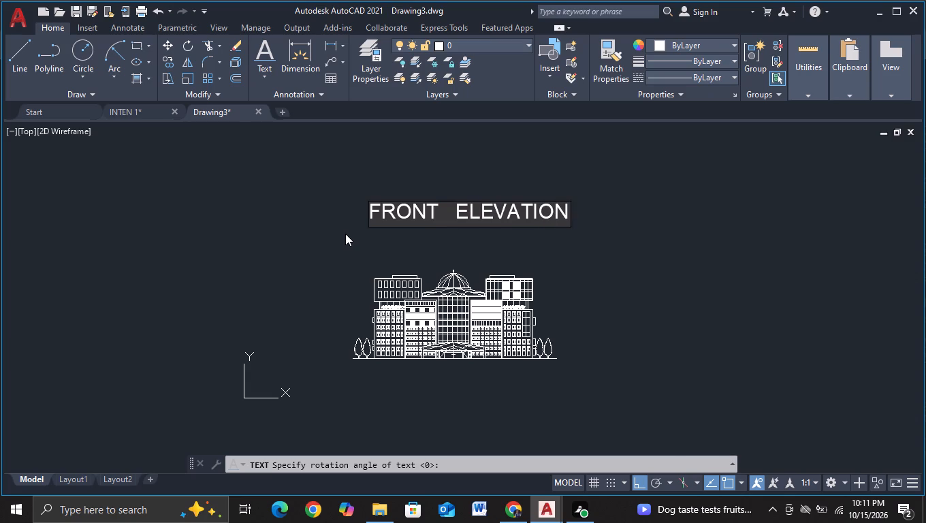
key(space)
key(space)
key(space)
text(MA)
text(IN)
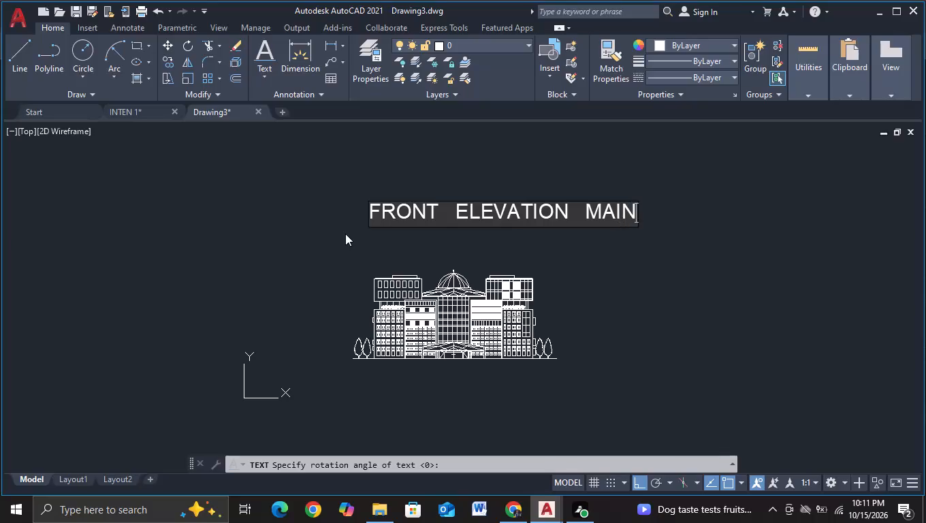
key(space)
key(space)
key(space)
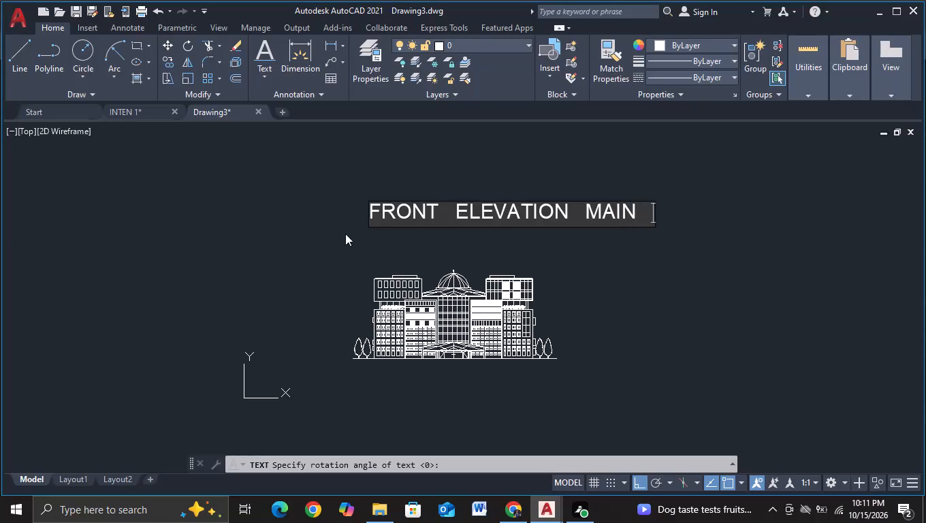
text(ACAD)
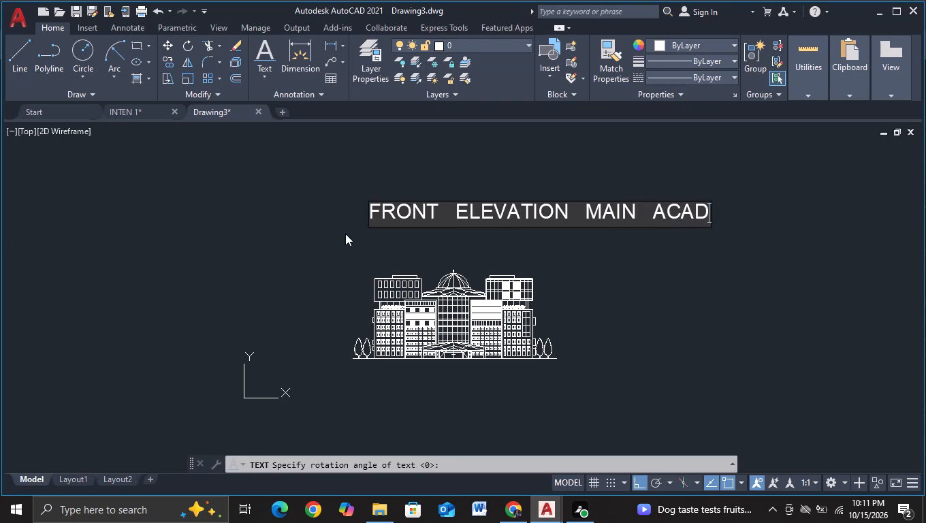
text(EMIC)
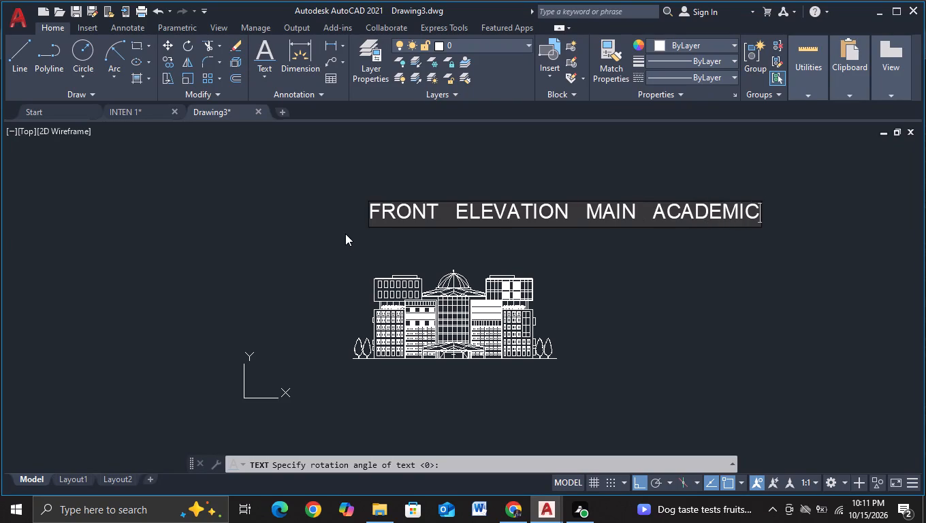
key(space)
key(space)
key(space)
text(COMPL)
text(EX)
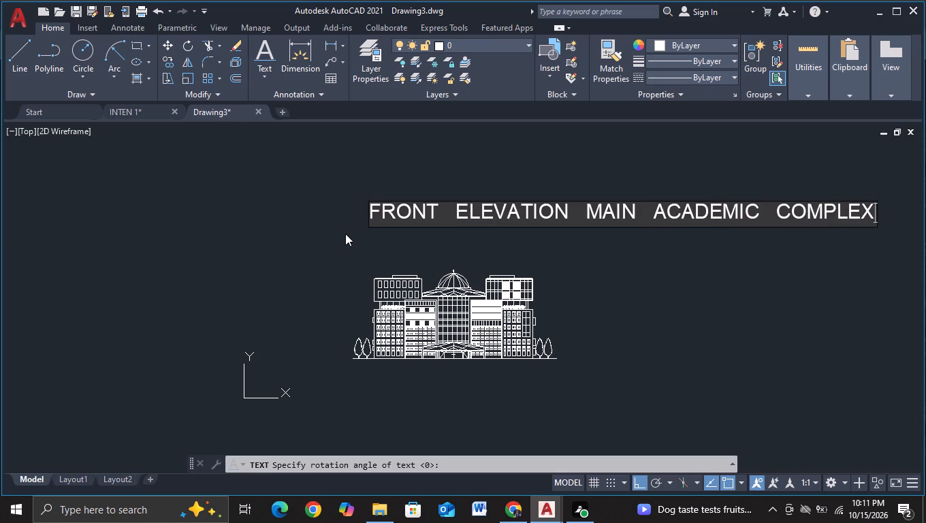
key(Return)
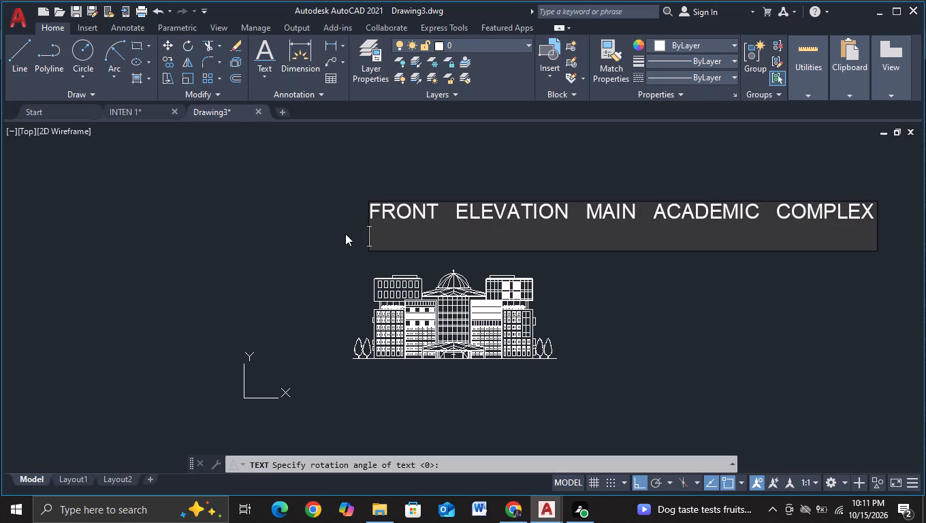
key(BackSpace)
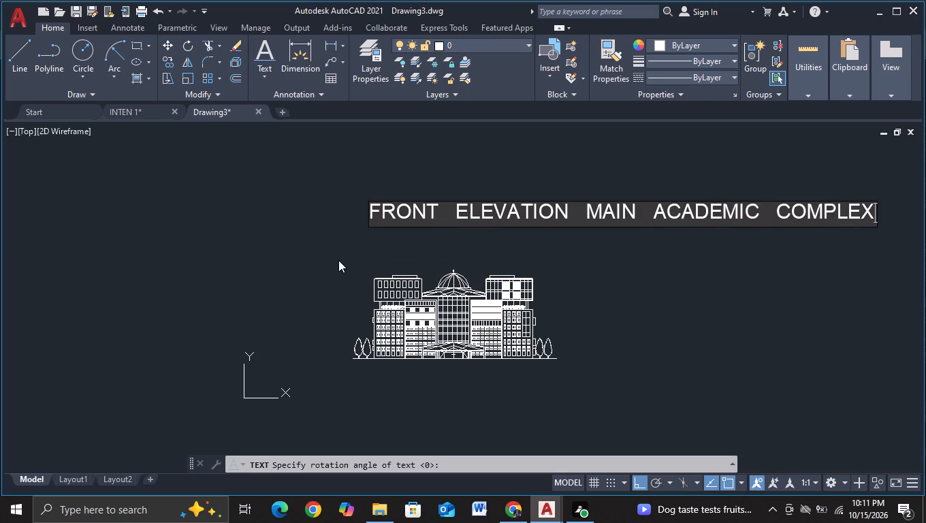
Start a second single-line title below the first, reading "MEGA SCALE INSTITUTIONAL CAMPUS" with three spaces between words.
click(343, 247)
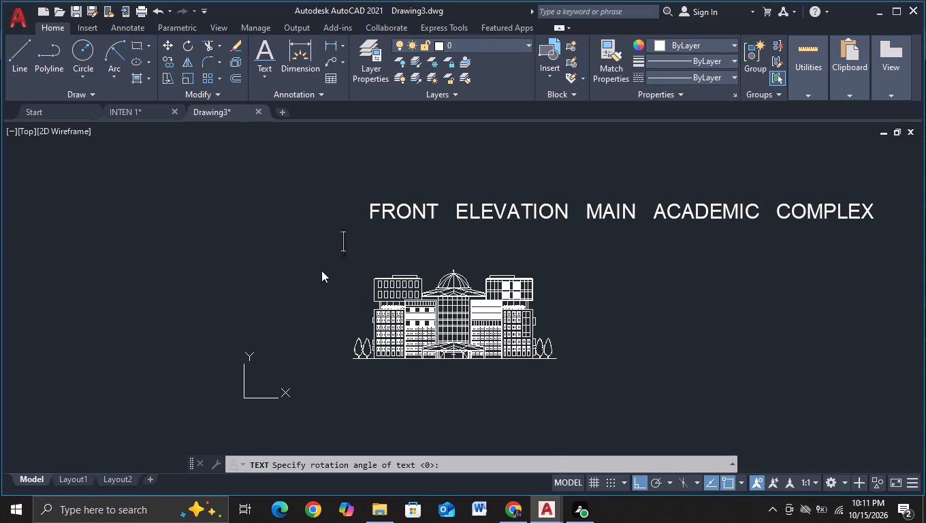
key(m)
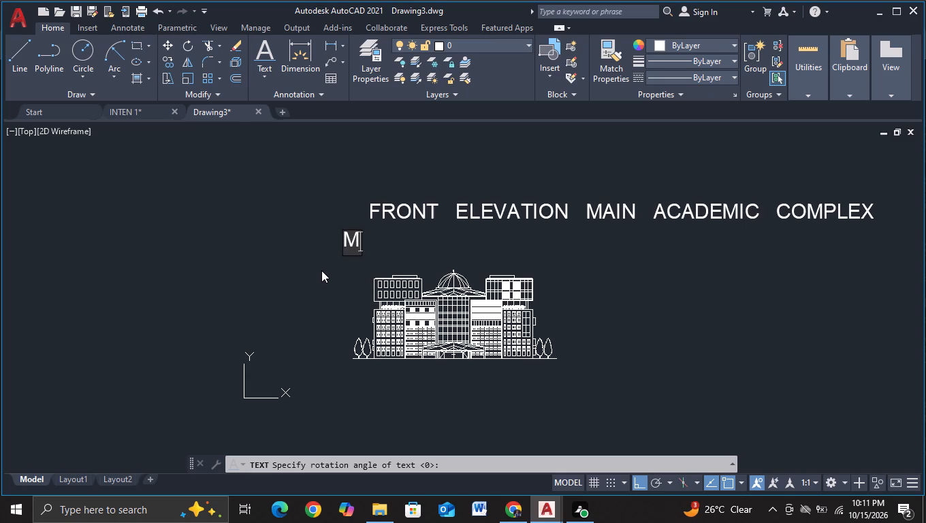
key(e)
key(g)
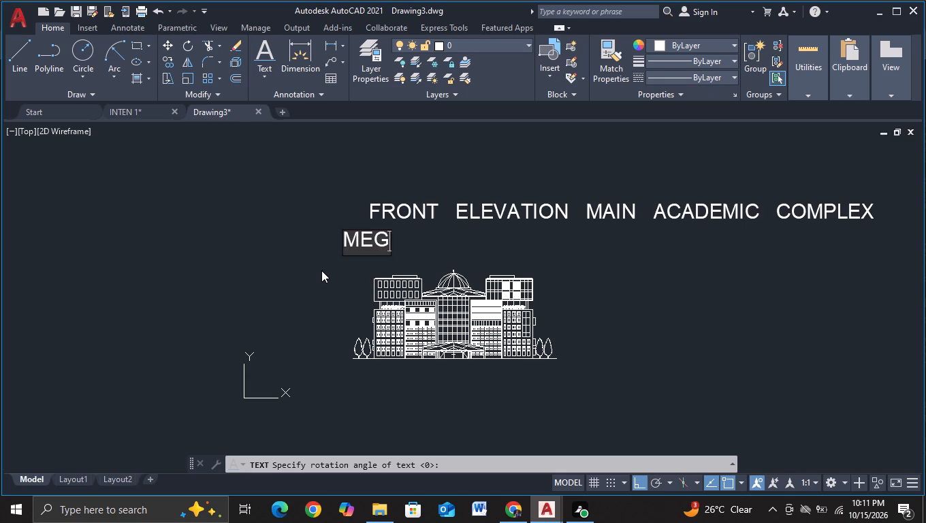
text(A)
key(space)
key(space)
key(space)
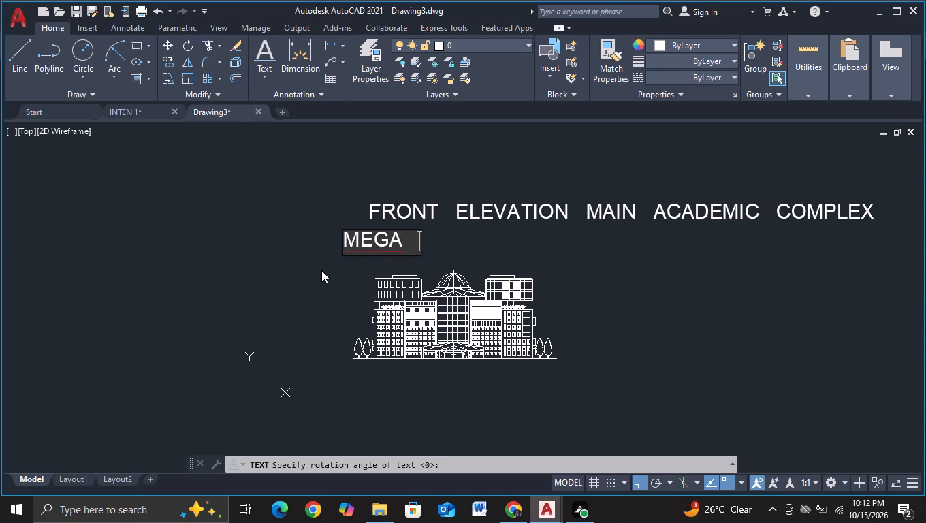
text(SCA)
text(LE)
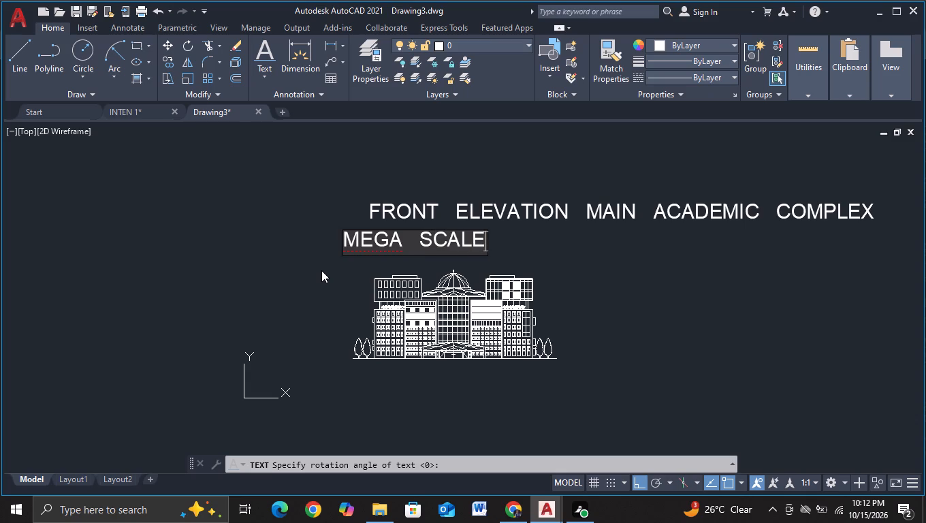
key(space)
key(space)
key(space)
text(IN)
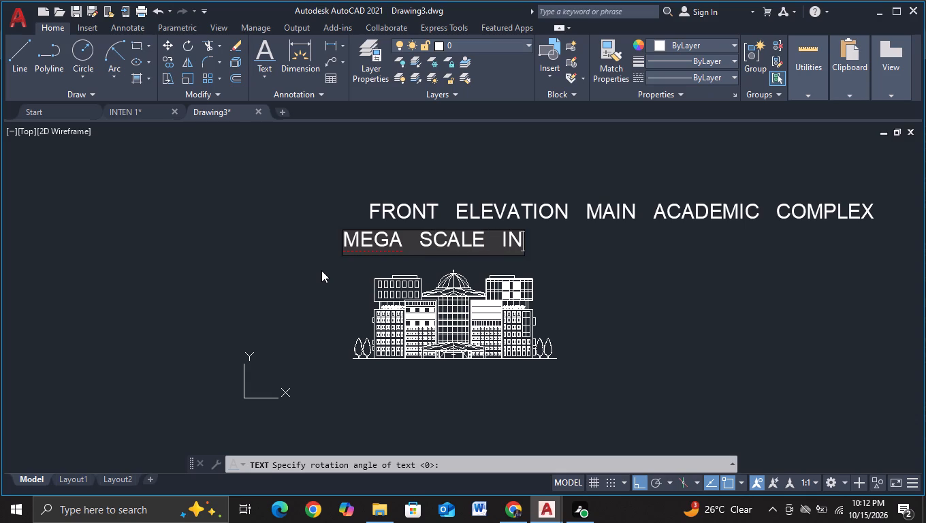
text(SR)
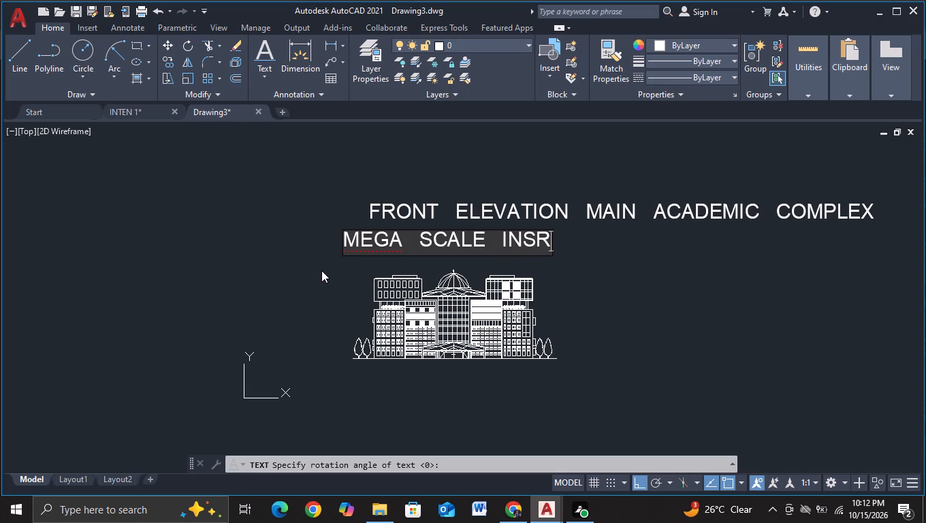
key(BackSpace)
text(TIT)
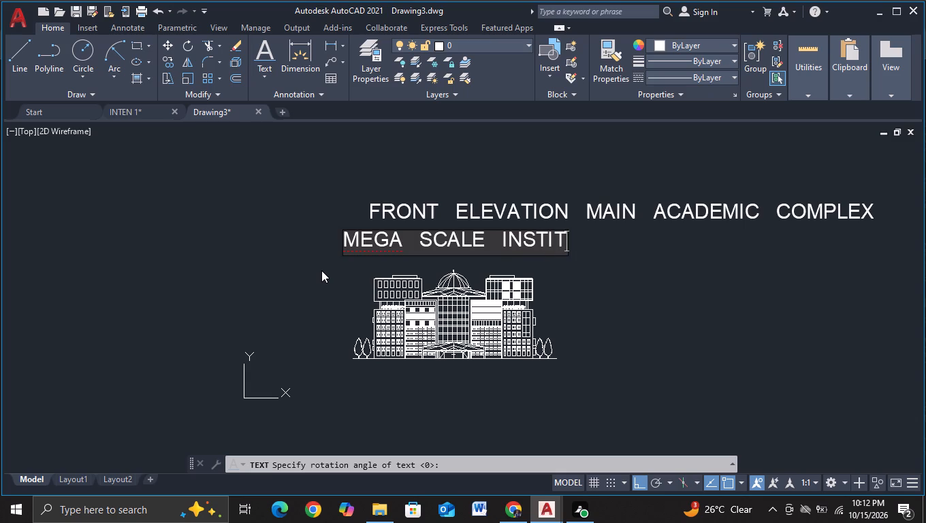
text(TIONAL)
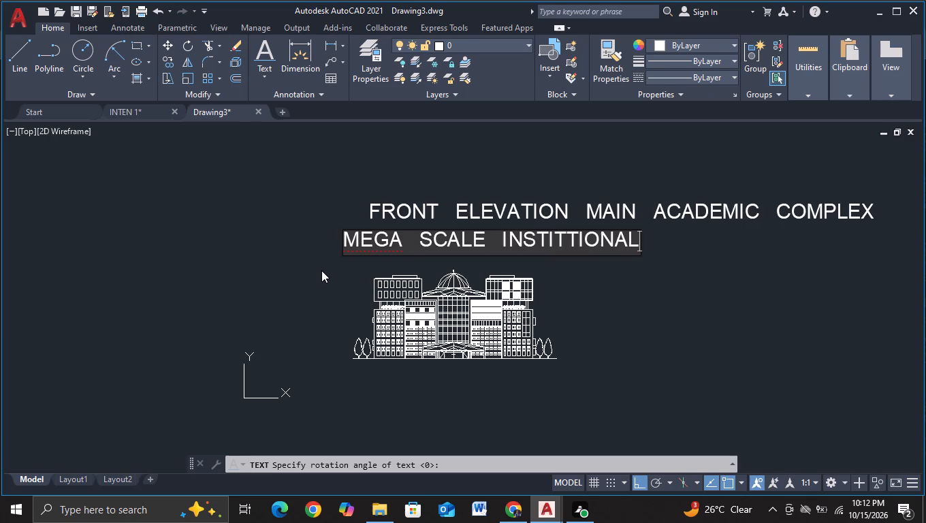
key(space)
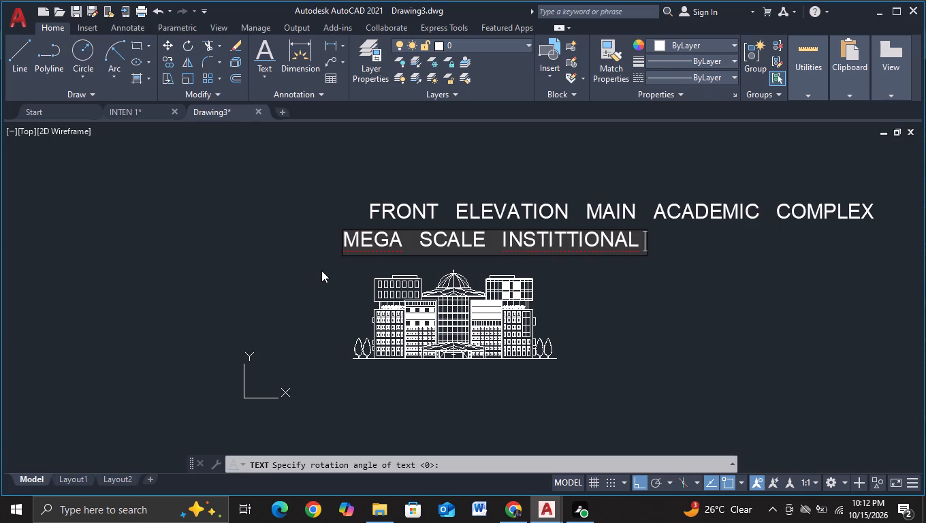
click(569, 235)
key(u)
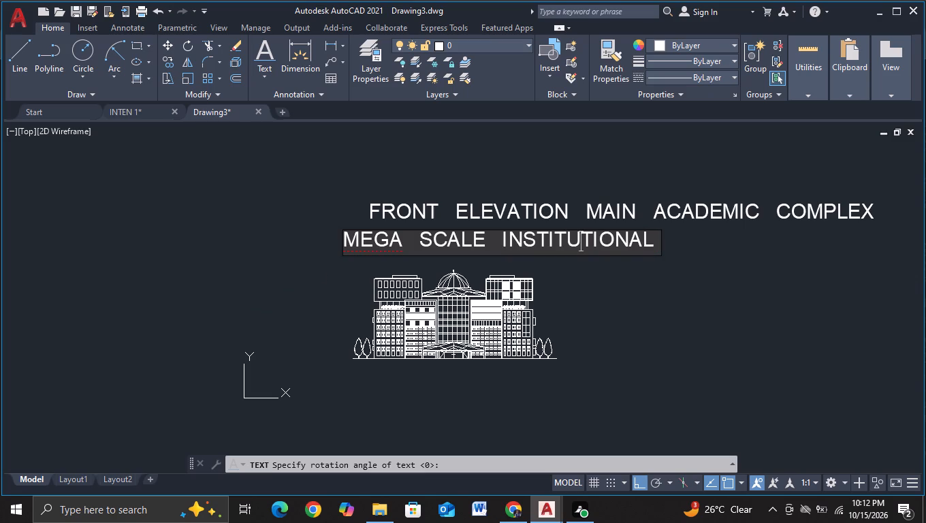
click(656, 238)
key(space)
key(space)
key(space)
text(CAMPUS)
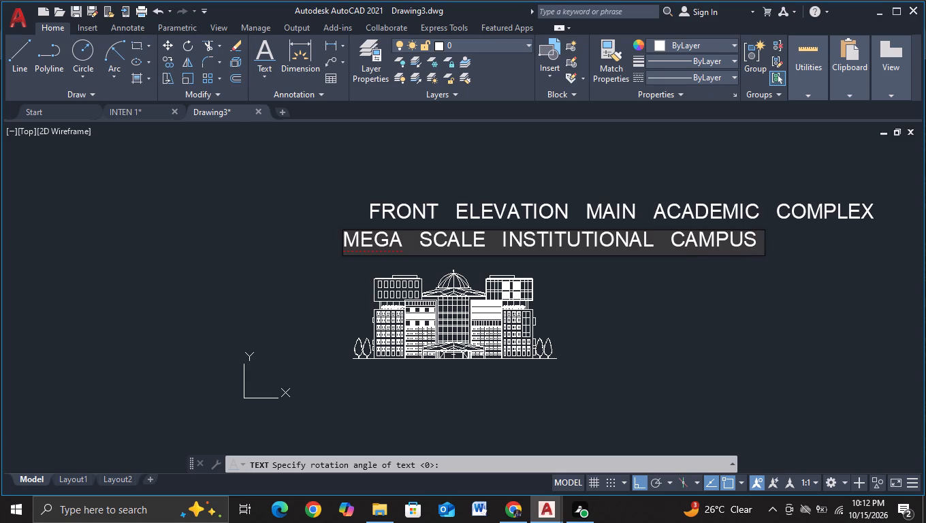
Extend the second title line with "COMPREHENSIVE ELEVATION", keeping three spaces between words, and finish the text command.
key(space)
key(space)
key(space)
text(COM)
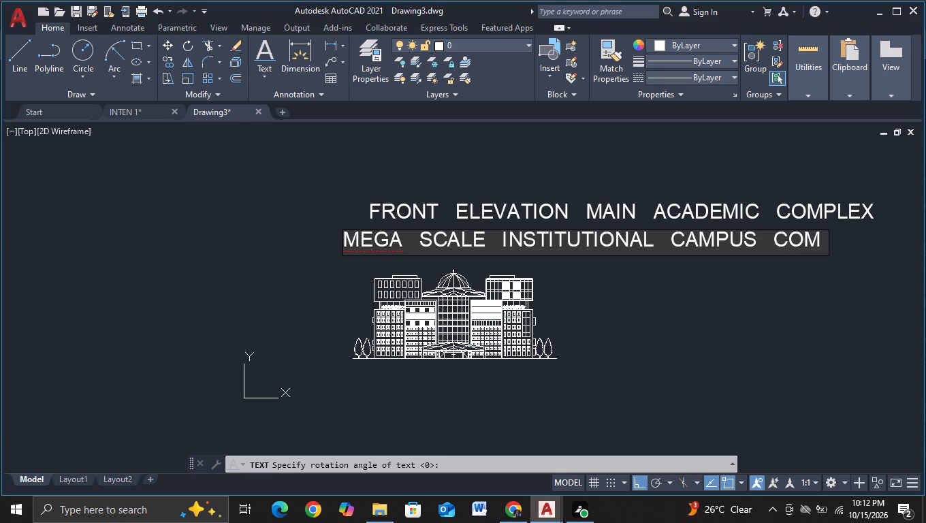
text(PE)
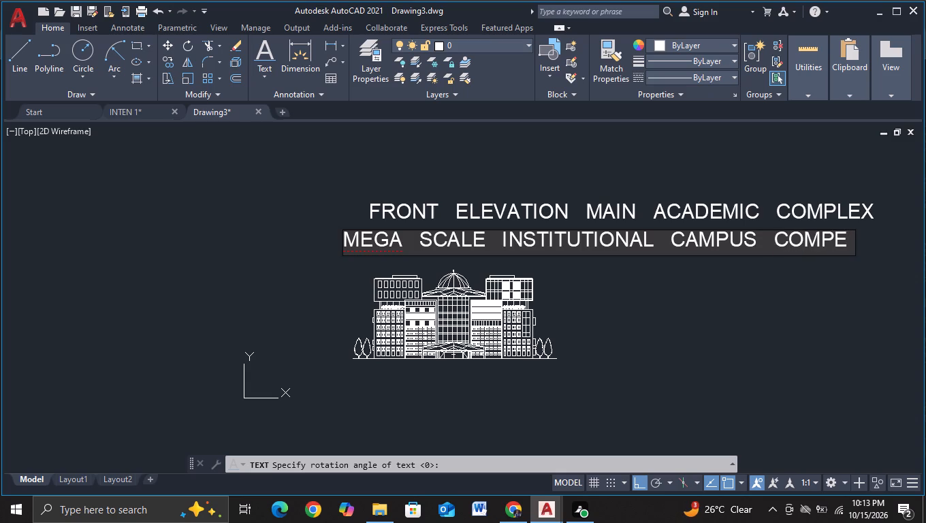
text(HE)
key(n)
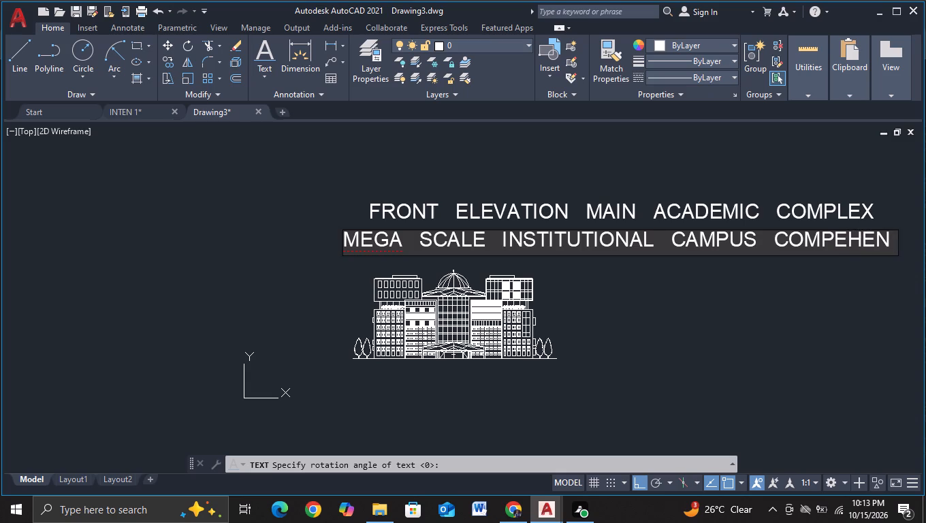
text(SIVE)
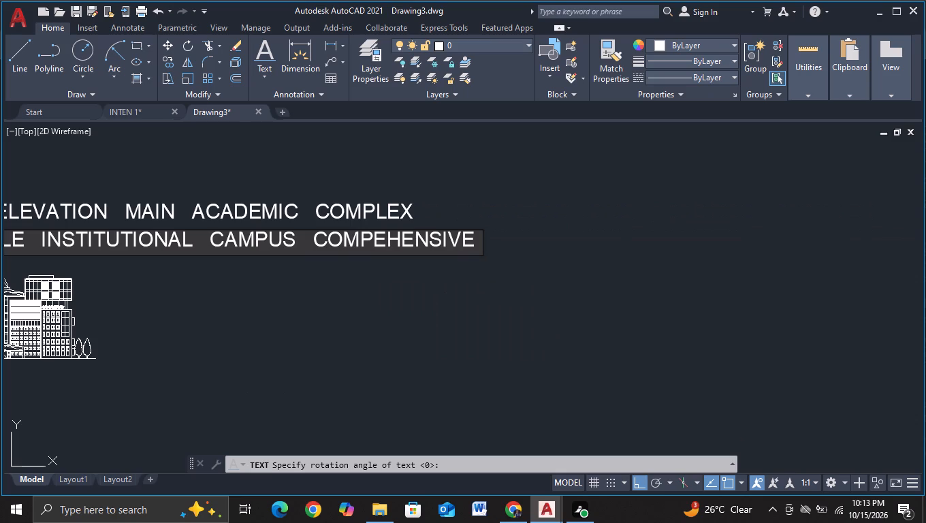
key(space)
text(E)
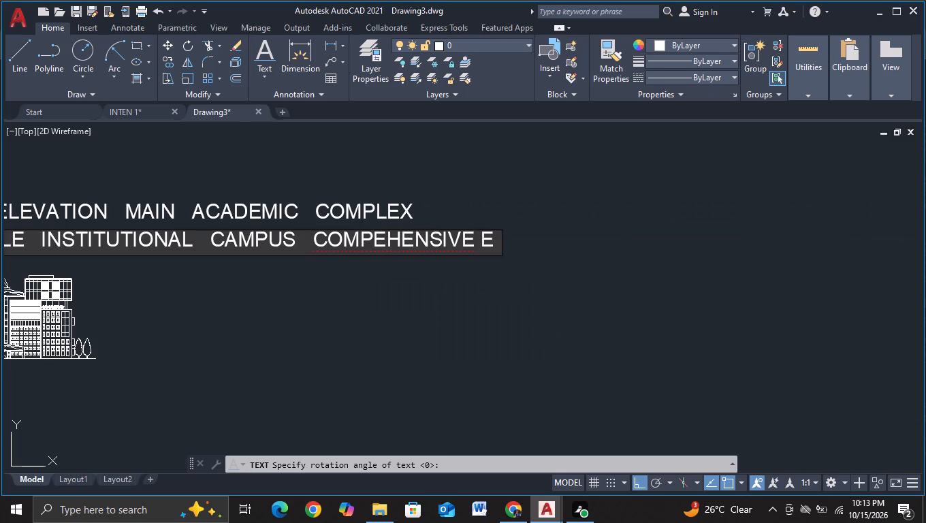
text(LEVATION)
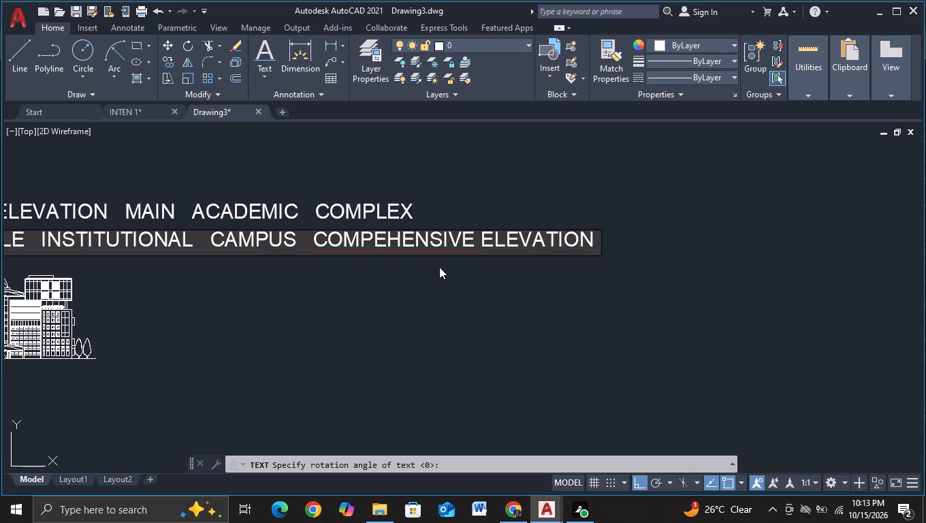
click(370, 242)
key(r)
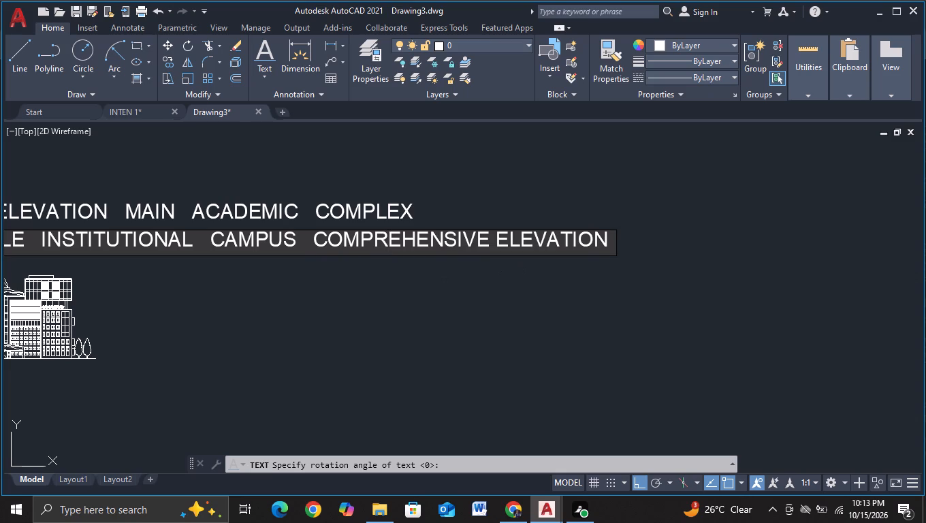
click(490, 240)
key(space)
key(space)
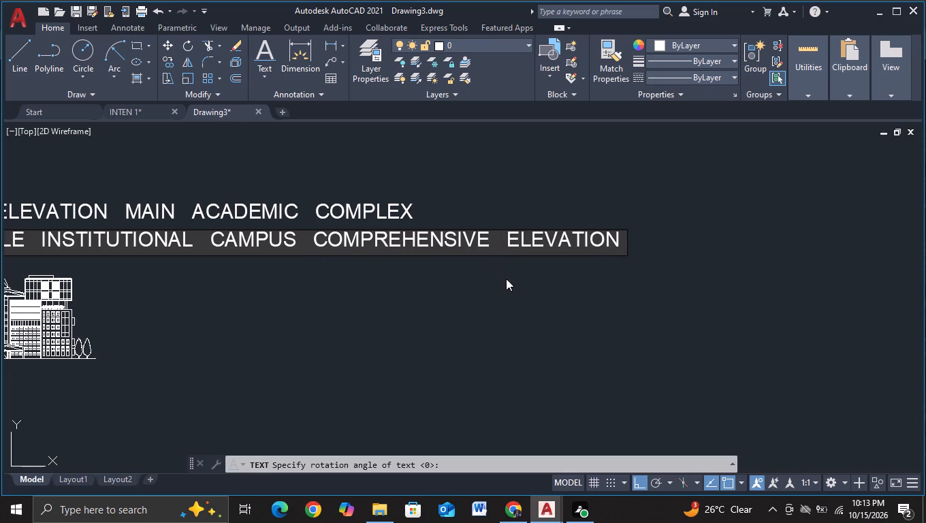
click(551, 324)
scroll(548, 336, down, 2)
middle_drag(523, 355, 616, 325)
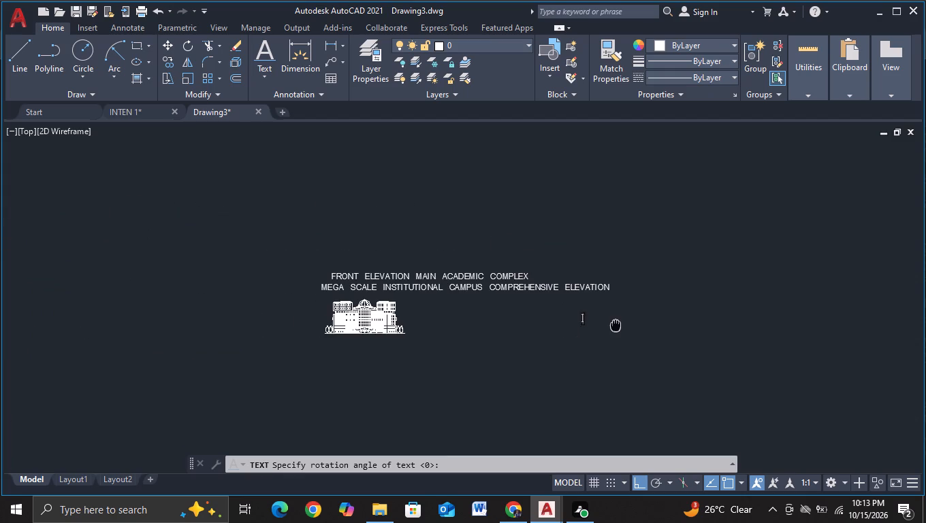
middle_drag(616, 325, 617, 325)
scroll(595, 323, up, 2)
middle_drag(550, 326, 675, 334)
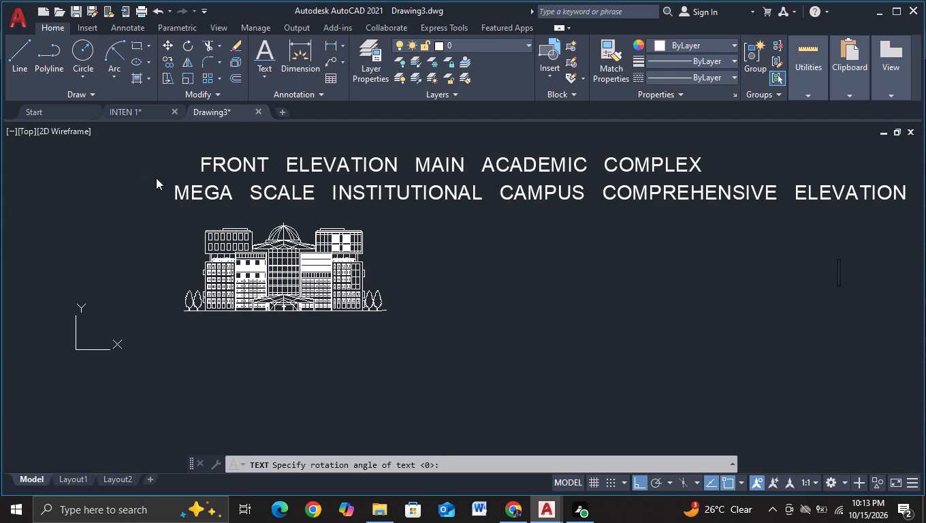
click(196, 189)
key(Escape)
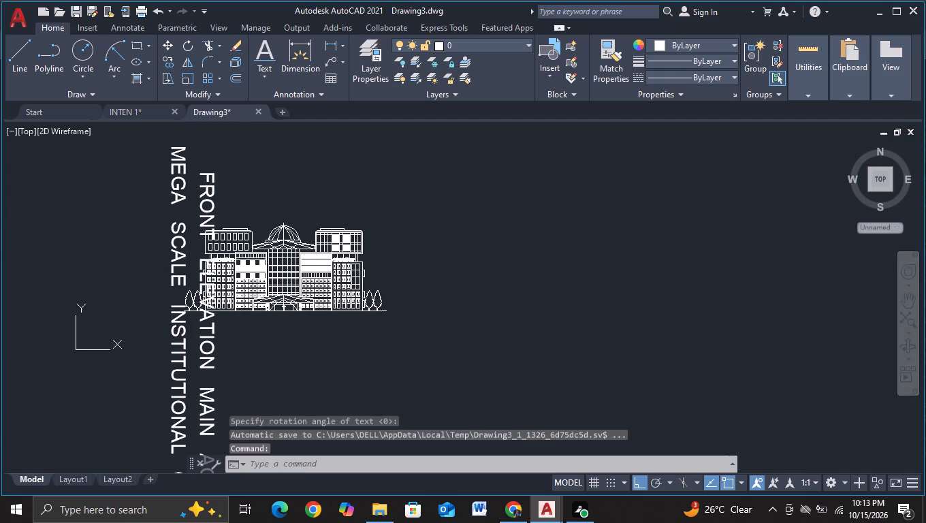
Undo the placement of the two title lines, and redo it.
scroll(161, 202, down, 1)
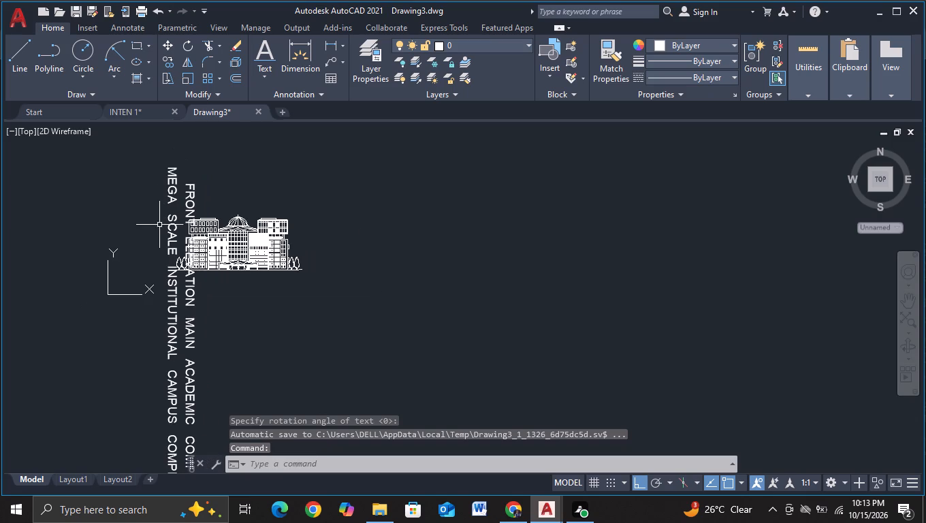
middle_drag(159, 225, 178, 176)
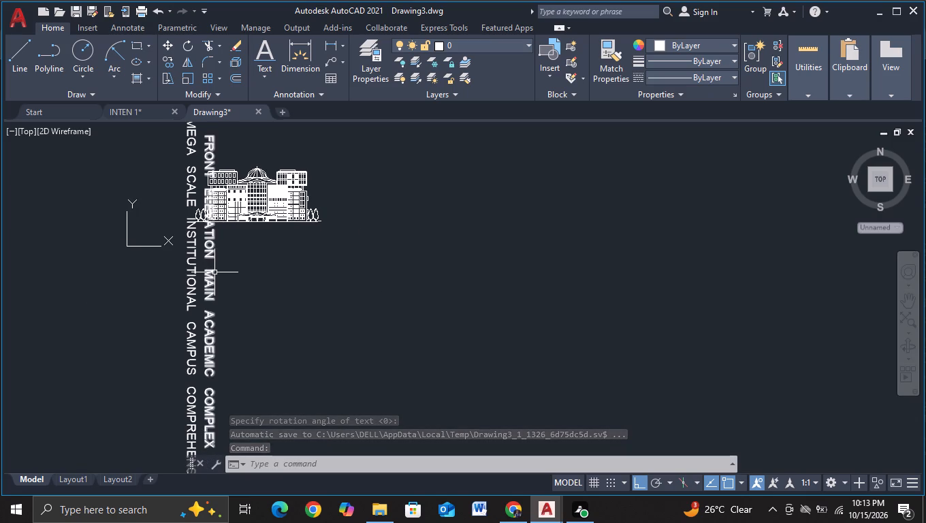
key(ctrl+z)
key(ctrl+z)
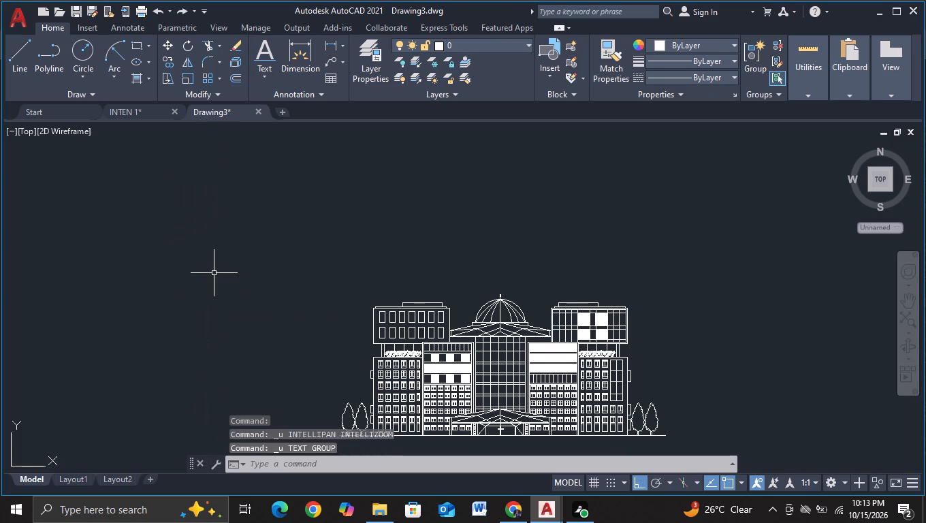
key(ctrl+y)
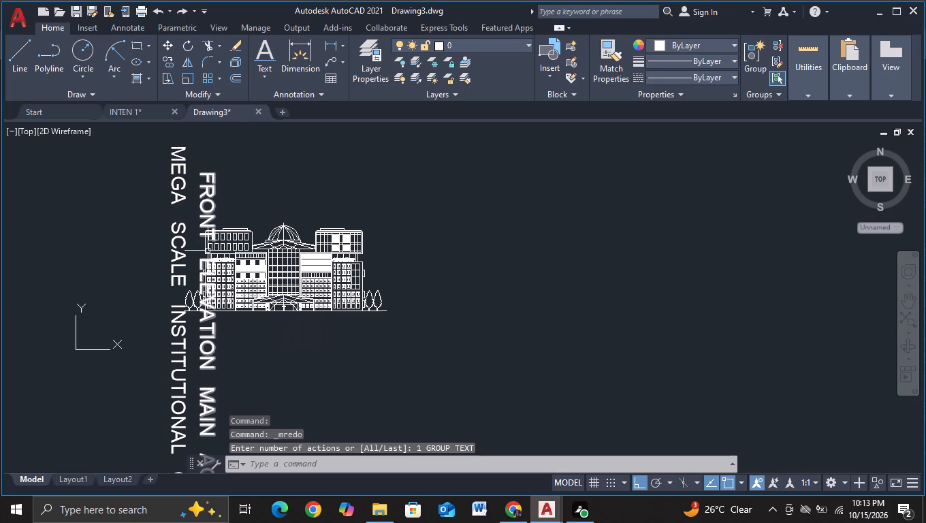
Move the vertical "FRONT ELEVATION MAIN ACADEMIC COMPLEX" title off the building into the empty area below and to the right of it.
click(209, 355)
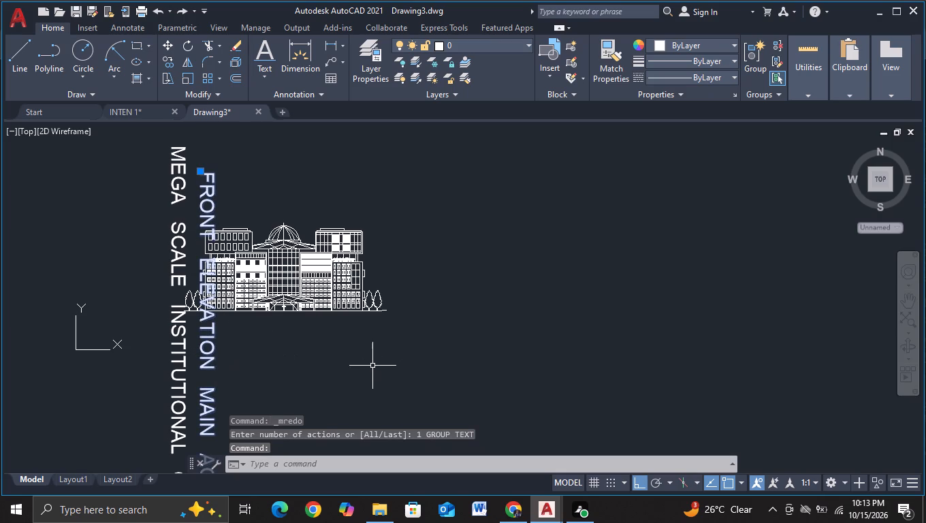
key(m)
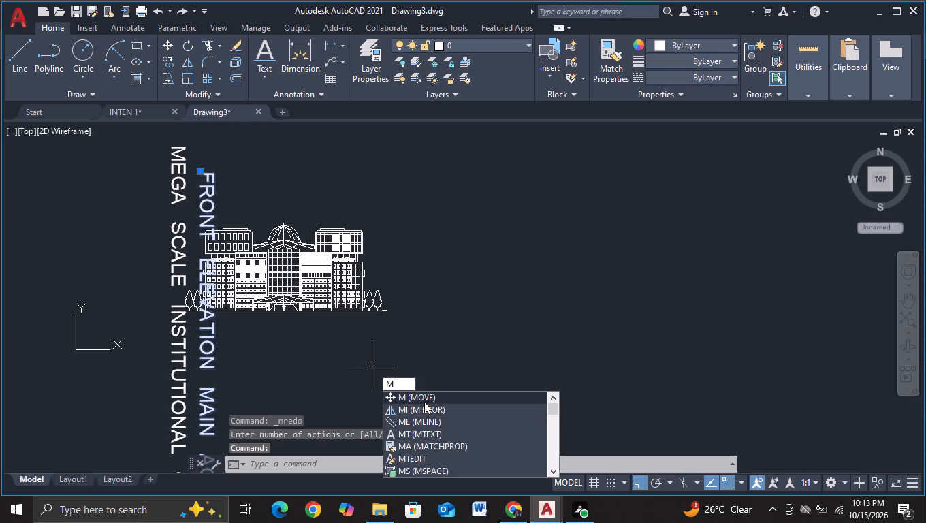
click(425, 400)
click(211, 393)
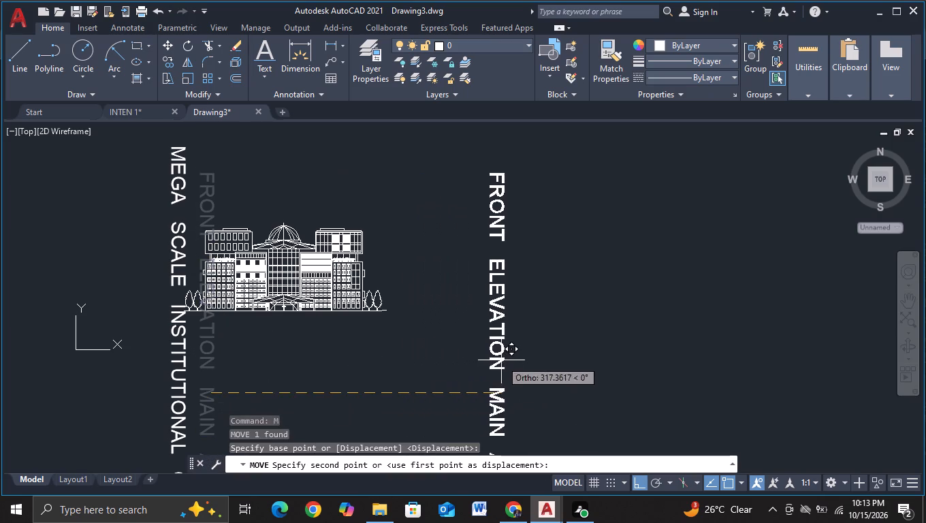
click(502, 360)
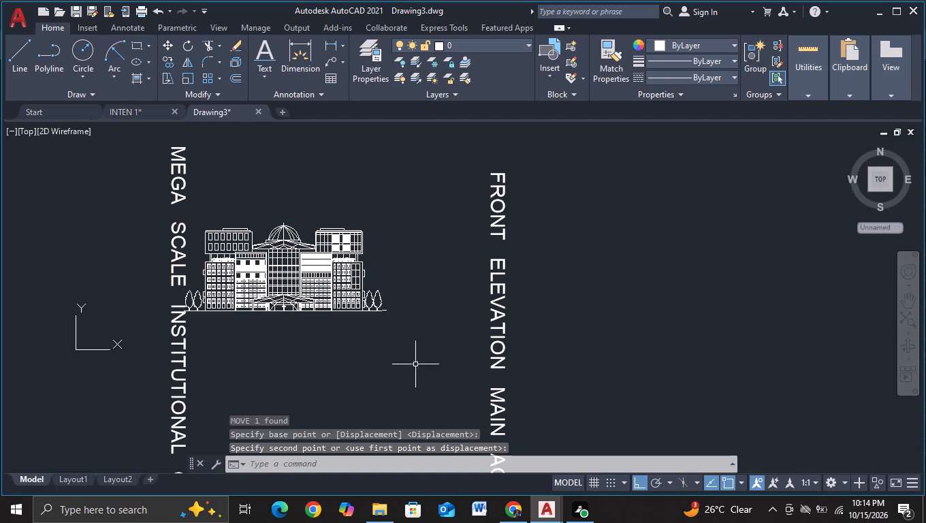
click(499, 362)
scroll(499, 362, down, 2)
middle_drag(499, 362, 499, 328)
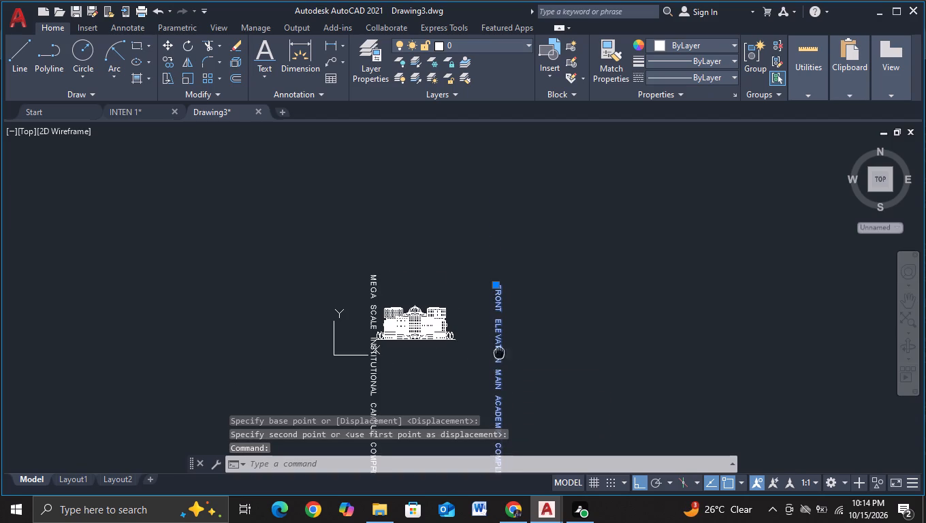
middle_drag(499, 328, 498, 161)
key(m)
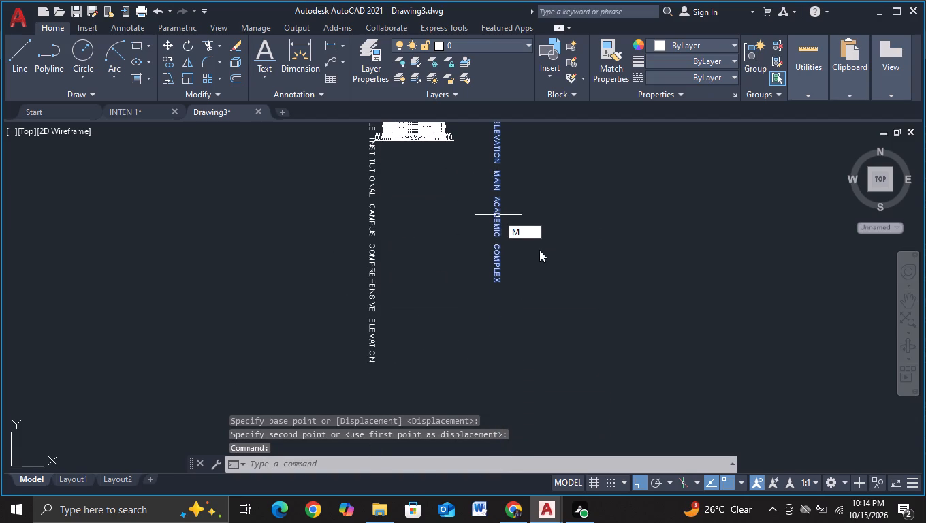
click(552, 247)
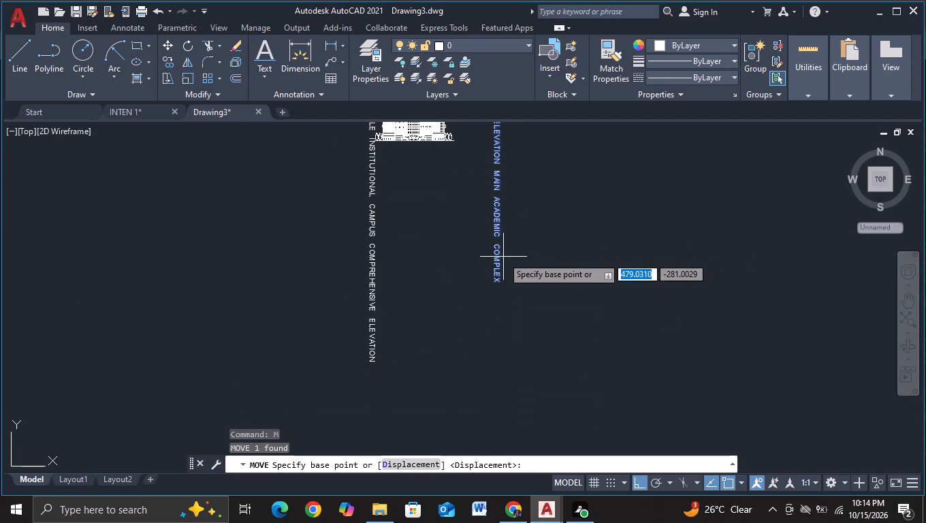
click(500, 257)
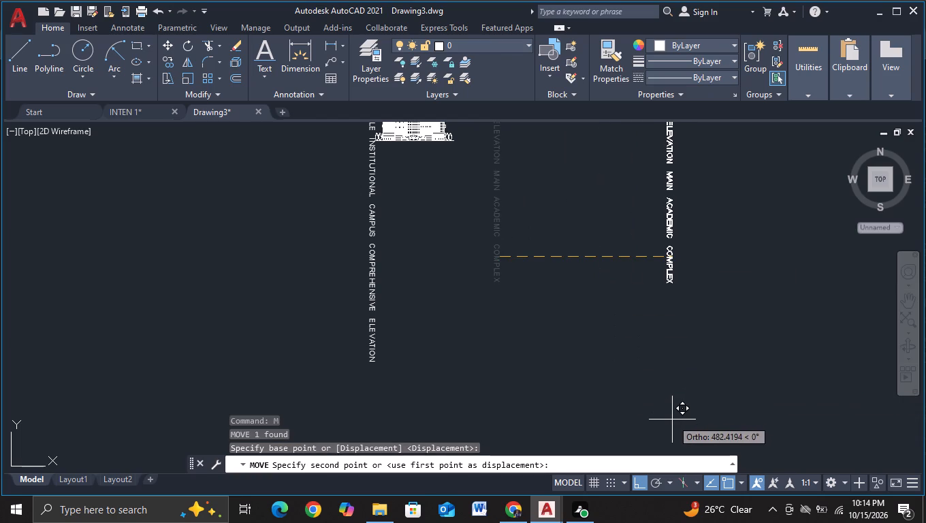
key(F8)
click(680, 398)
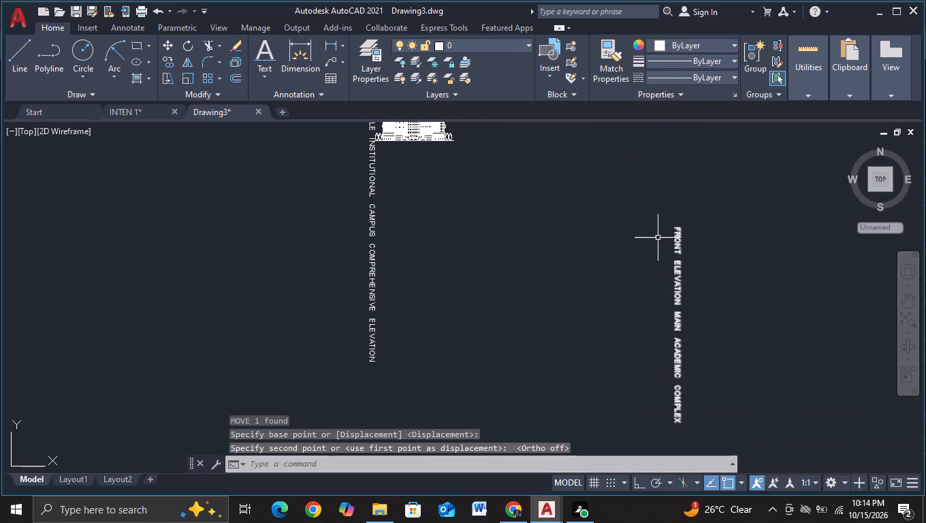
Rotate the "FRONT ELEVATION MAIN ACADEMIC COMPLEX" title 90° about its middle so it reads horizontally.
click(677, 289)
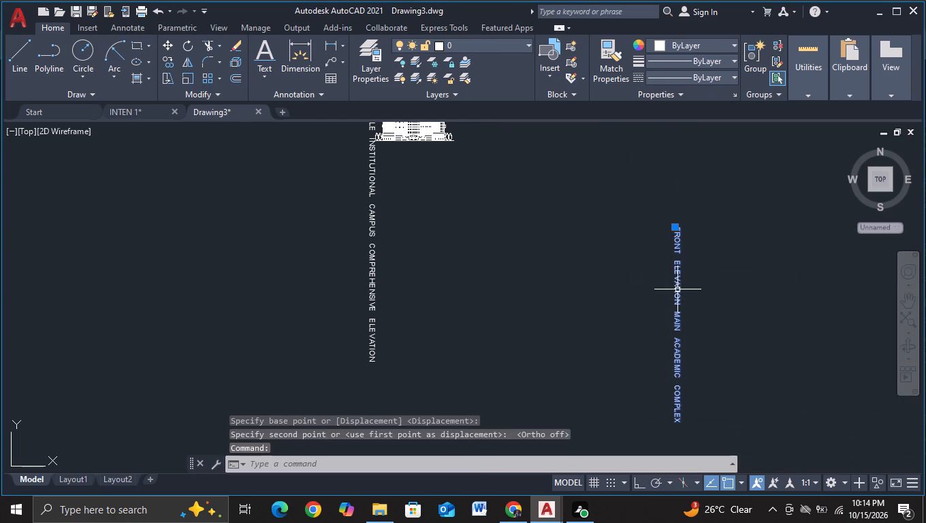
key(r)
click(724, 334)
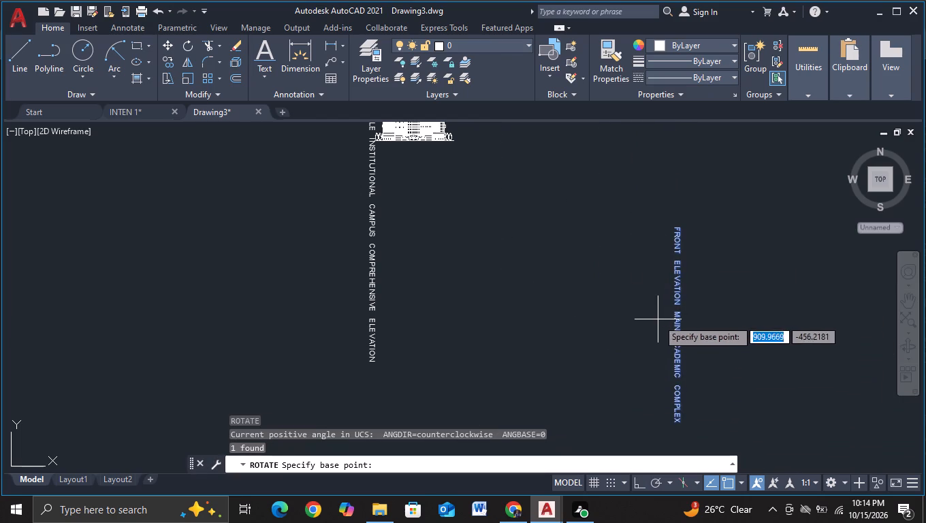
click(676, 318)
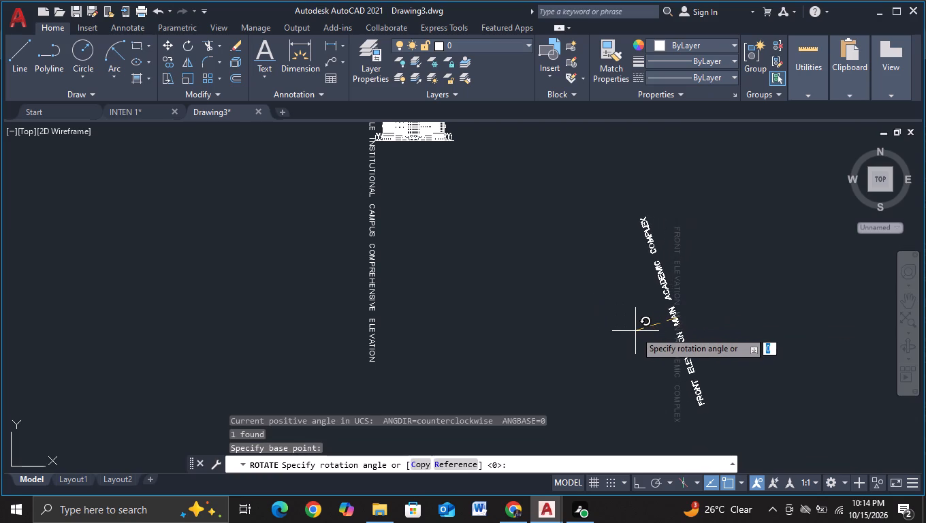
key(F8)
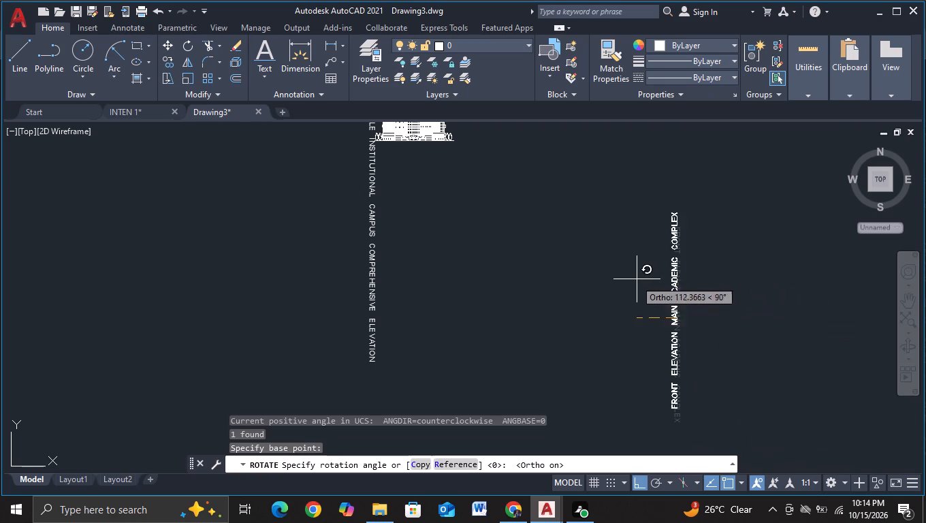
click(671, 281)
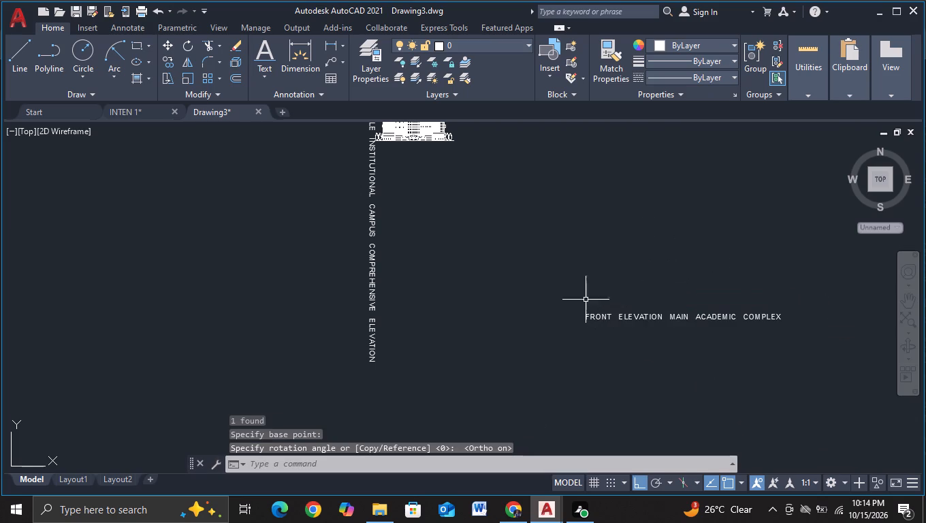
Move the vertical "MEGA SCALE INSTITUTIONAL CAMPUS COMPREHENSIVE ELEVATION" title straight down, clear of the building.
click(371, 287)
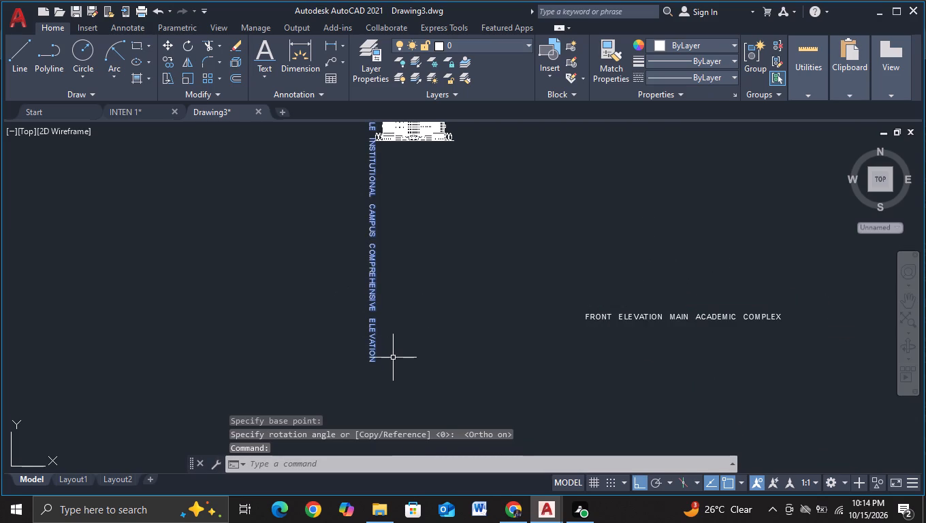
scroll(393, 358, down, 2)
middle_drag(397, 368, 413, 300)
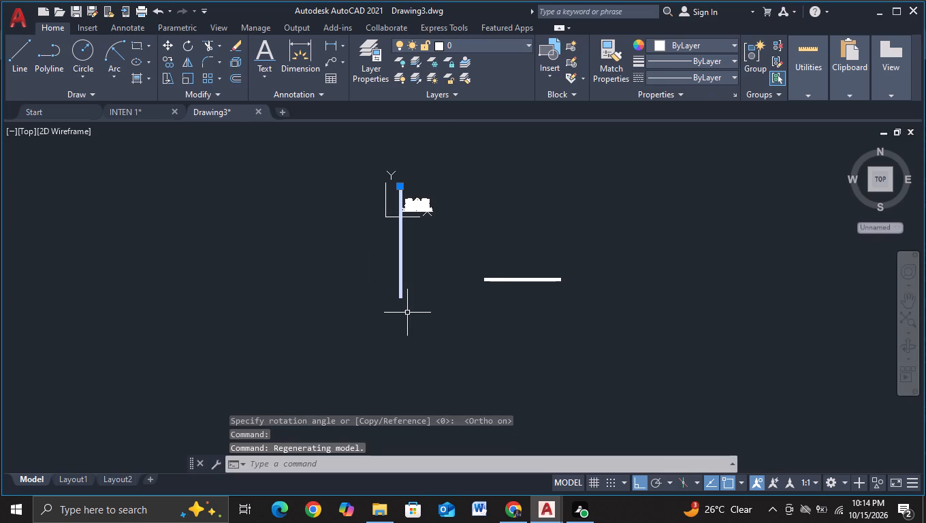
key(m)
click(445, 343)
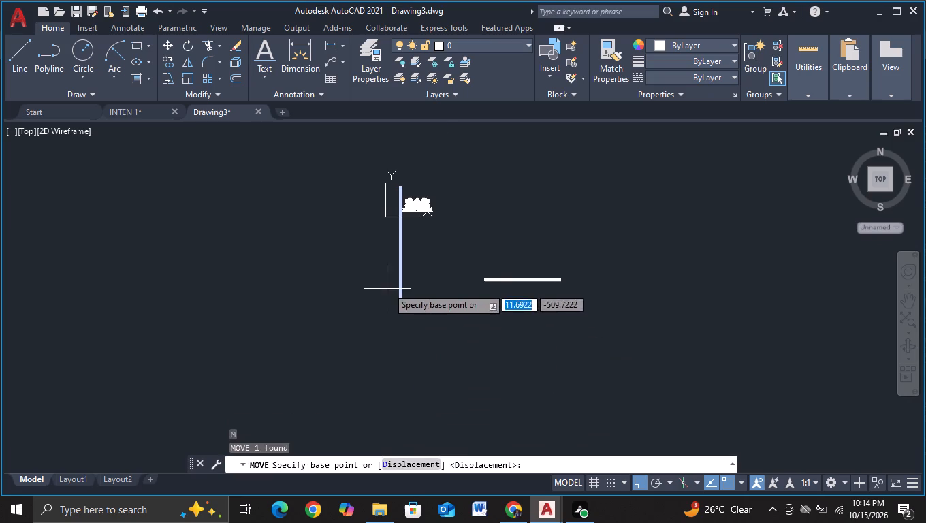
click(401, 281)
click(434, 363)
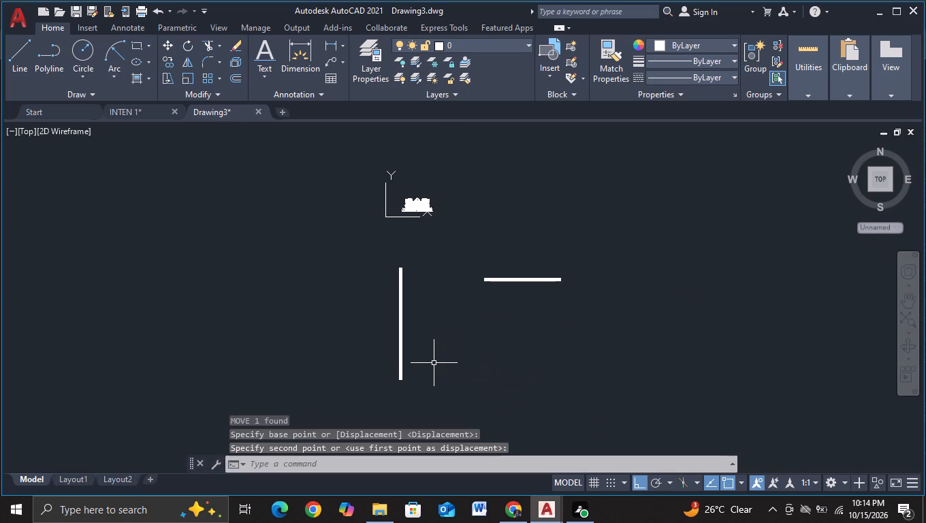
Rotate the "MEGA SCALE INSTITUTIONAL CAMPUS COMPREHENSIVE ELEVATION" title 90° so it reads horizontally.
click(401, 352)
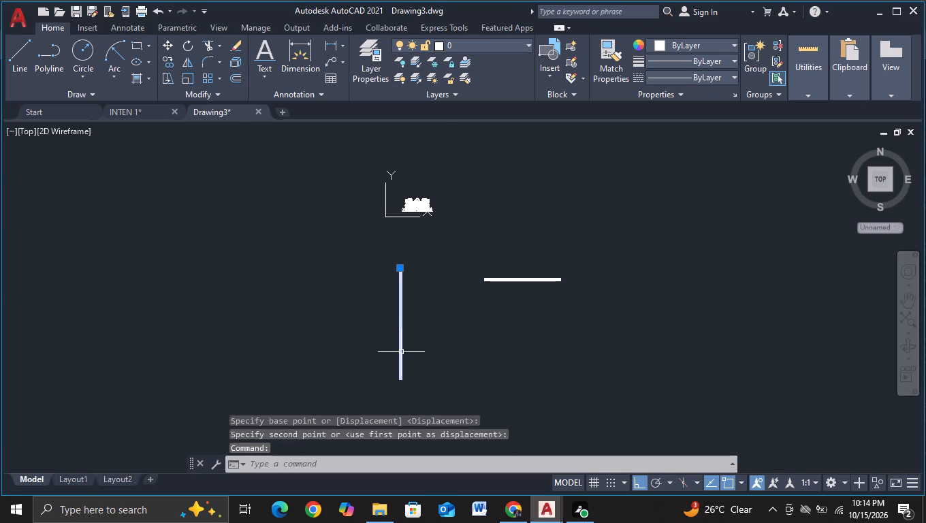
key(r)
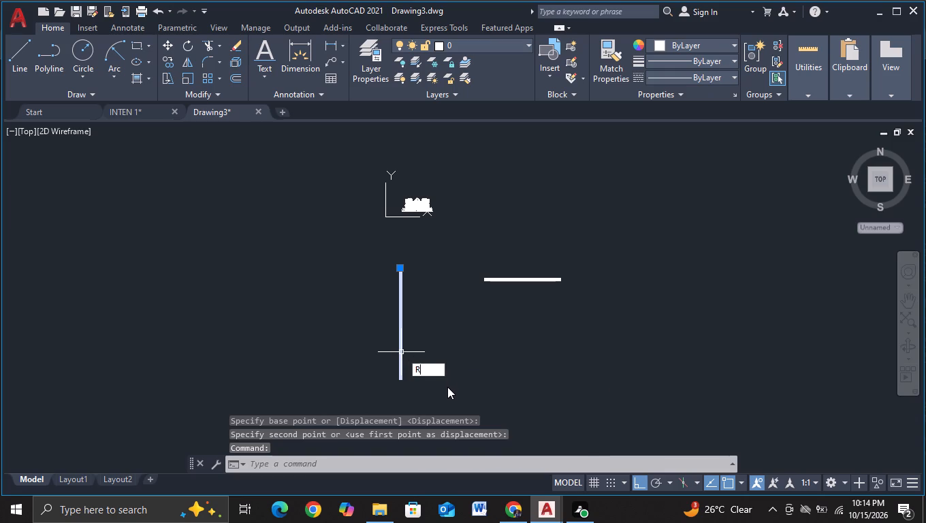
click(446, 392)
click(400, 367)
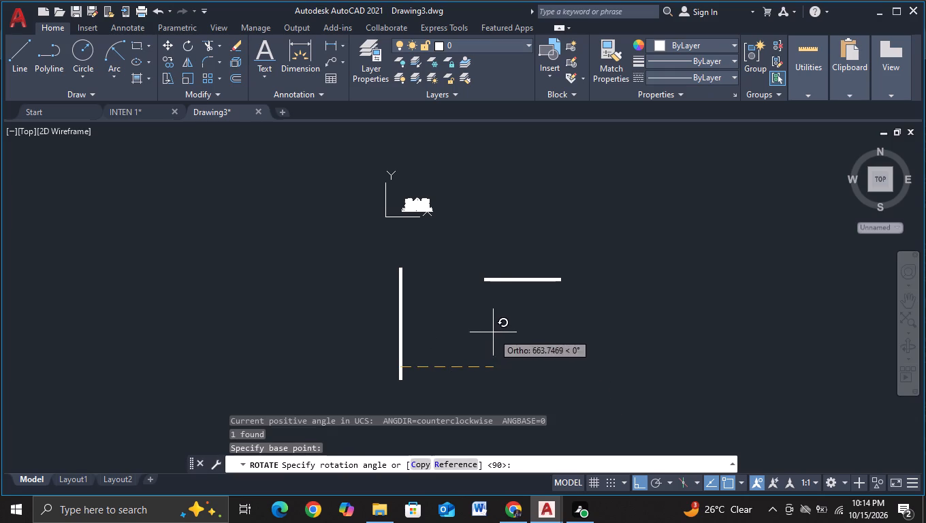
click(431, 296)
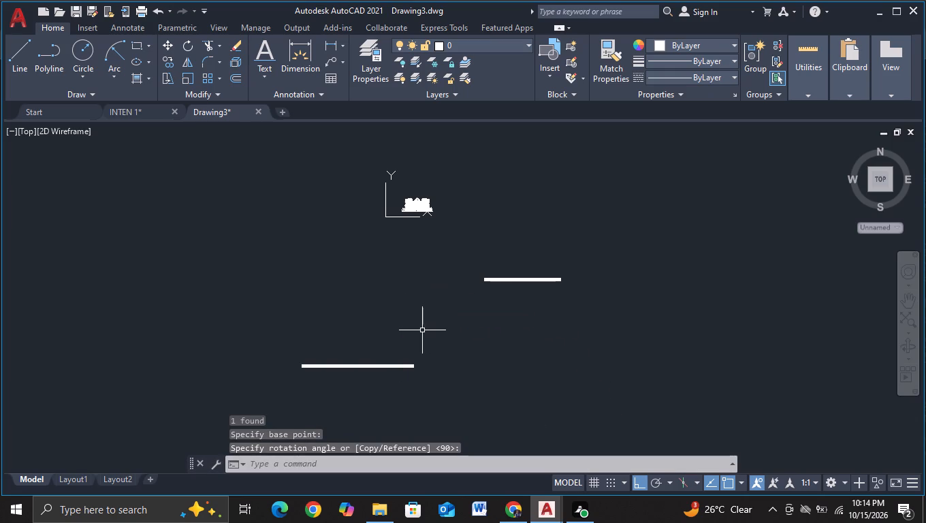
key(Escape)
Move the "FRONT ELEVATION MAIN ACADEMIC COMPLEX" title to just below the building's ground line, roughly centred under the elevation.
scroll(424, 343, up, 1)
middle_drag(470, 330, 472, 330)
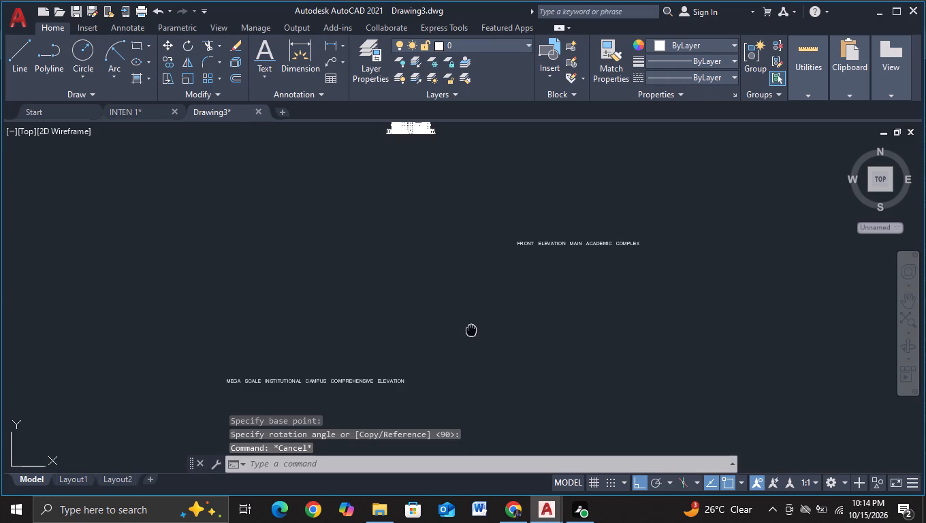
middle_drag(472, 330, 405, 380)
click(449, 279)
click(584, 320)
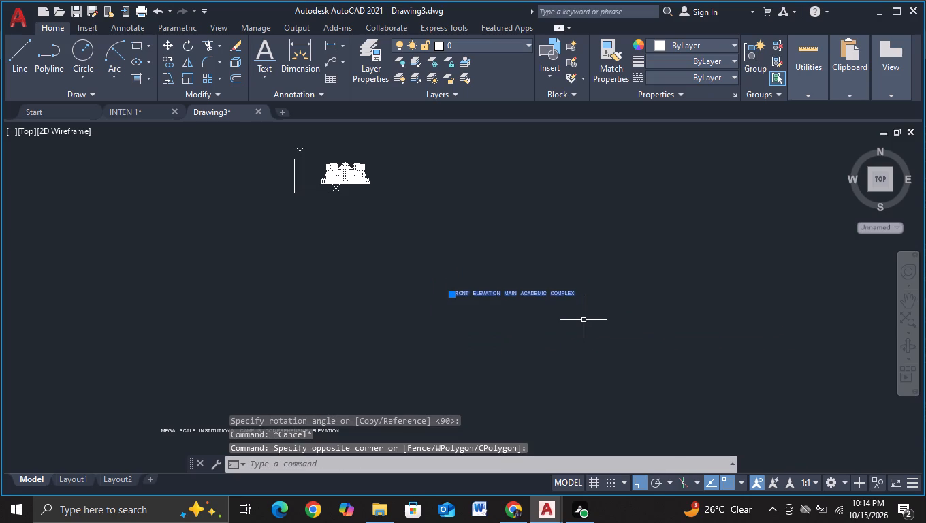
key(m)
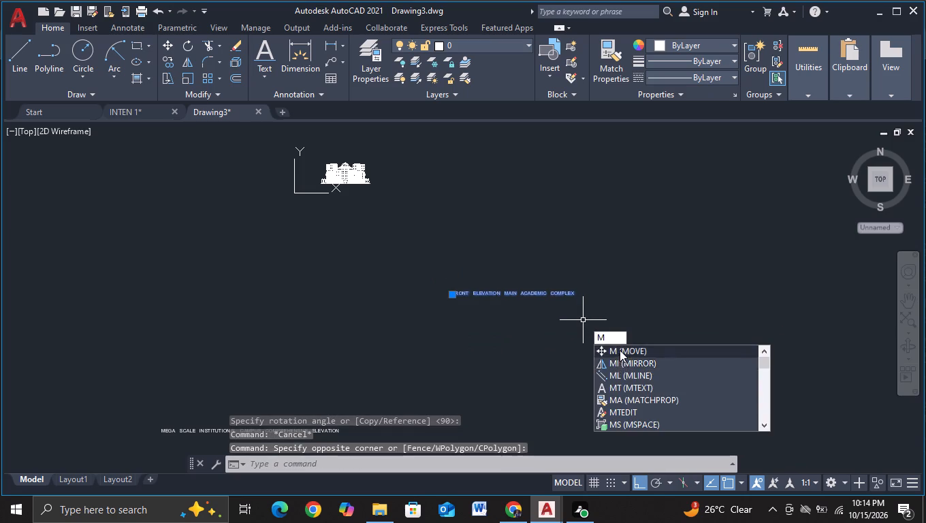
click(620, 350)
click(532, 295)
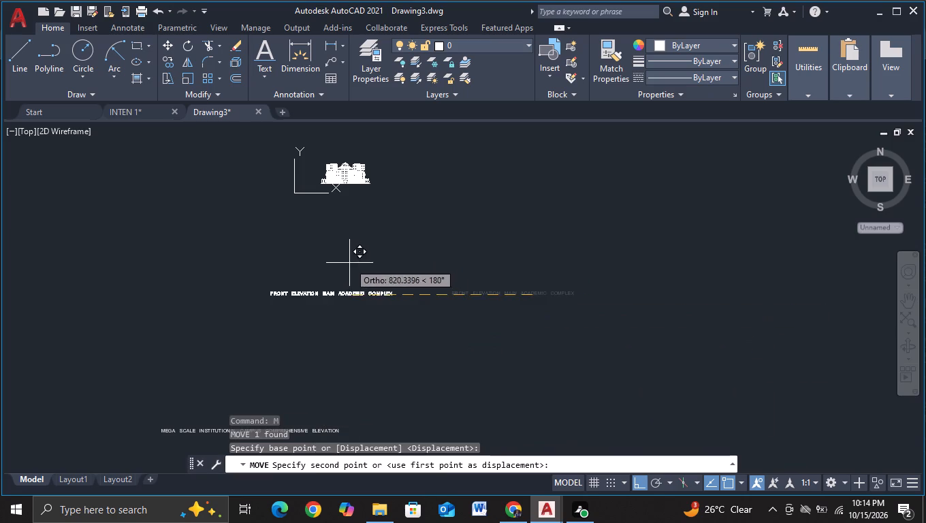
scroll(353, 259, up, 2)
middle_drag(358, 231, 422, 459)
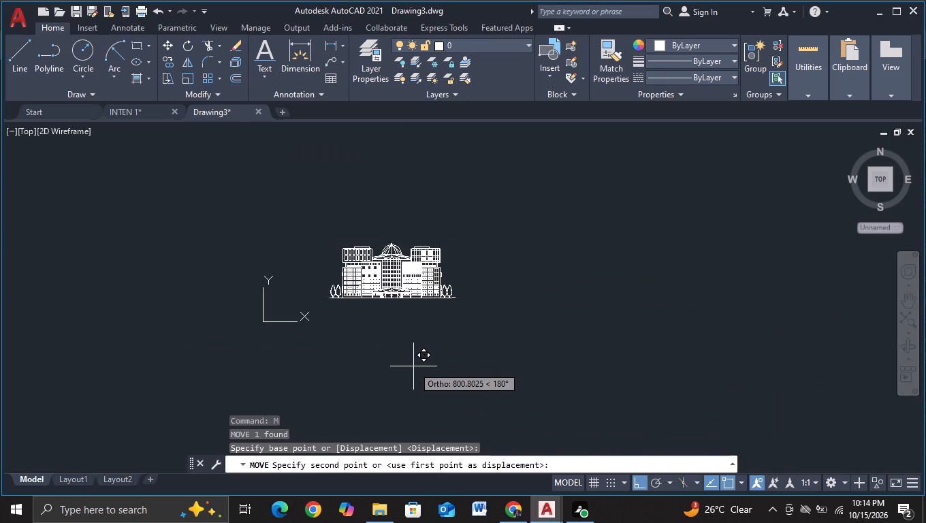
key(F8)
scroll(451, 331, up, 2)
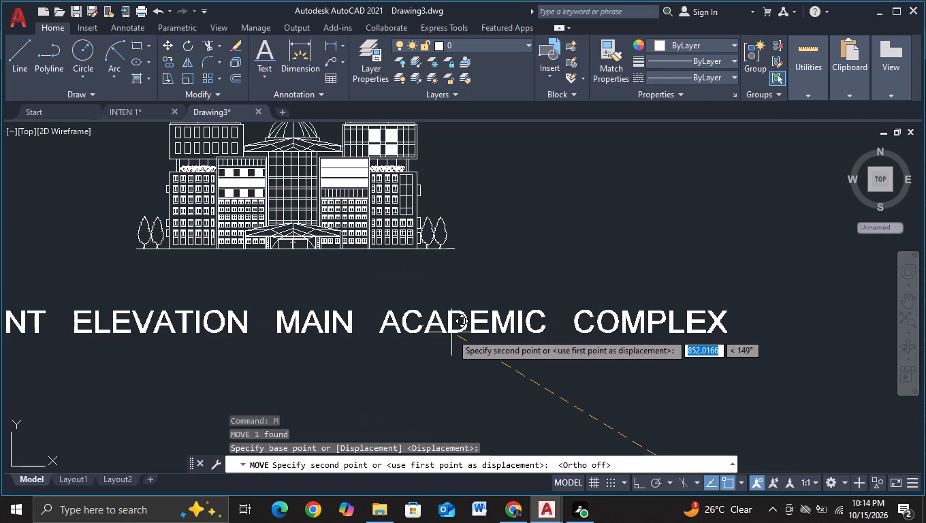
scroll(441, 308, down, 1)
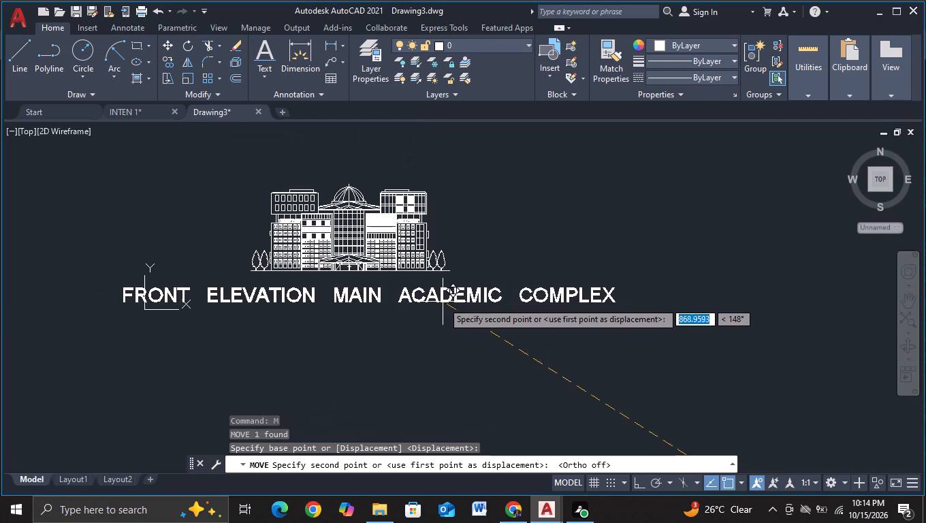
click(442, 301)
Scale the "FRONT ELEVATION MAIN ACADEMIC COMPLEX" title down by a factor of about 0.4 to match the width of the ground line.
click(362, 298)
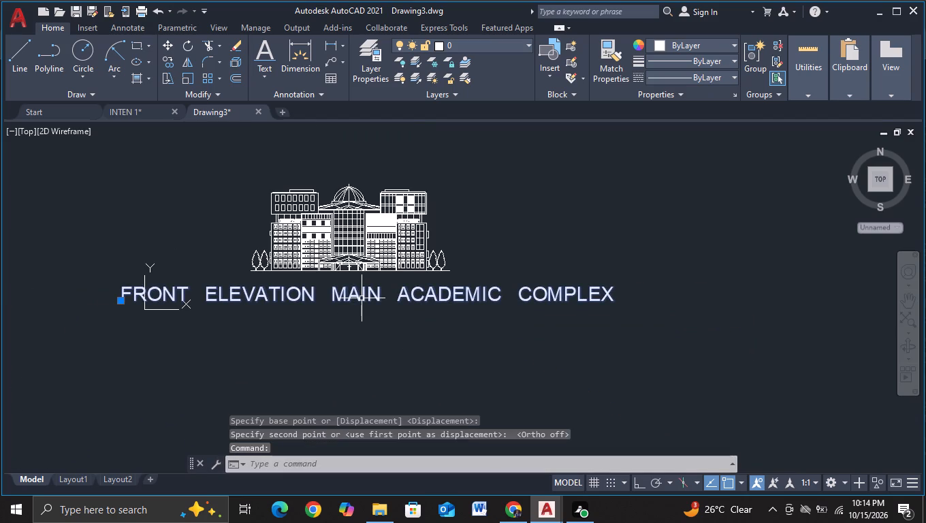
key(s)
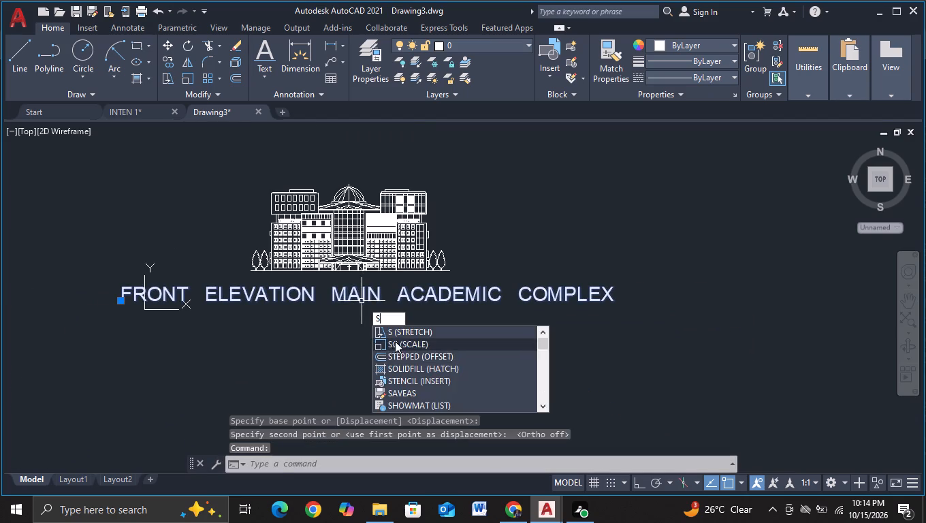
click(395, 341)
click(339, 299)
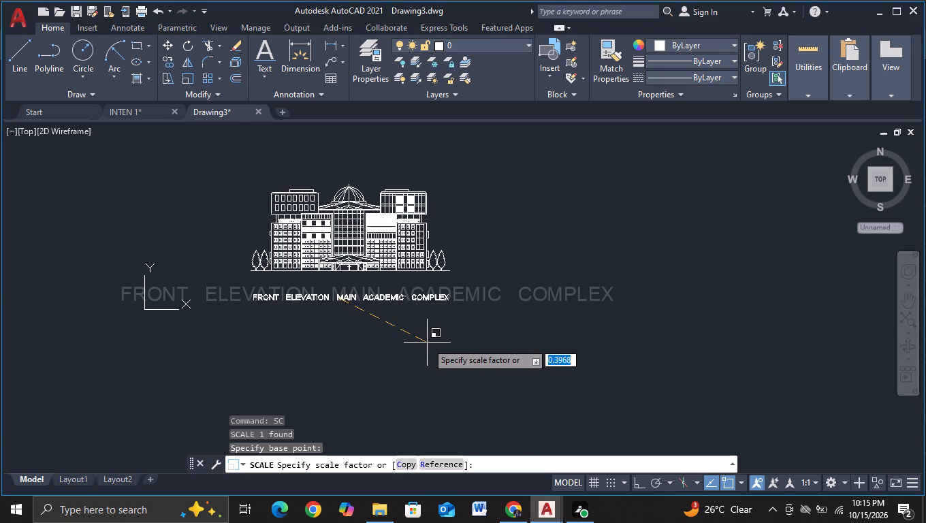
click(428, 343)
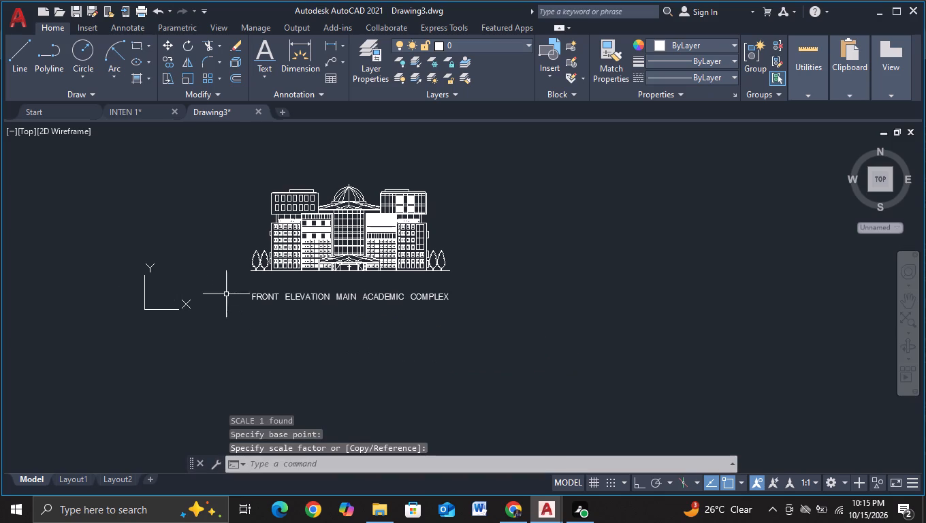
Move the "FRONT ELEVATION MAIN ACADEMIC COMPLEX" title straight up by about 10.6 units, closer to the ground line.
click(330, 299)
key(m)
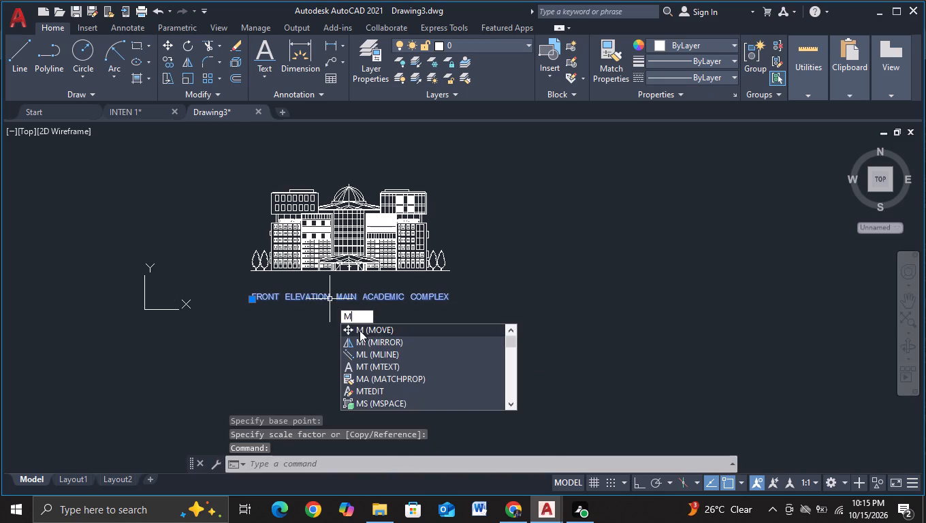
click(363, 330)
click(339, 298)
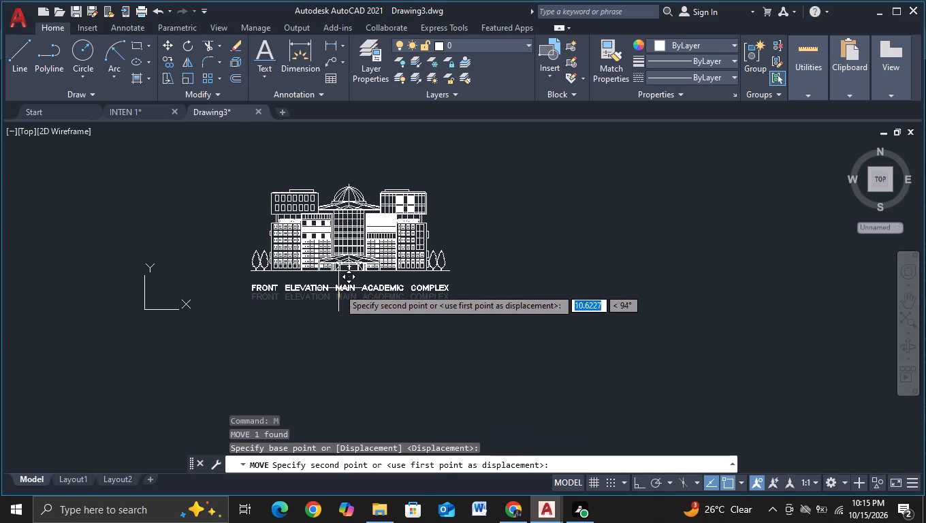
click(338, 287)
Move the "MEGA SCALE INSTITUTIONAL CAMPUS COMPREHENSIVE ELEVATION" title from far below the building to just above its dome.
scroll(372, 323, down, 1)
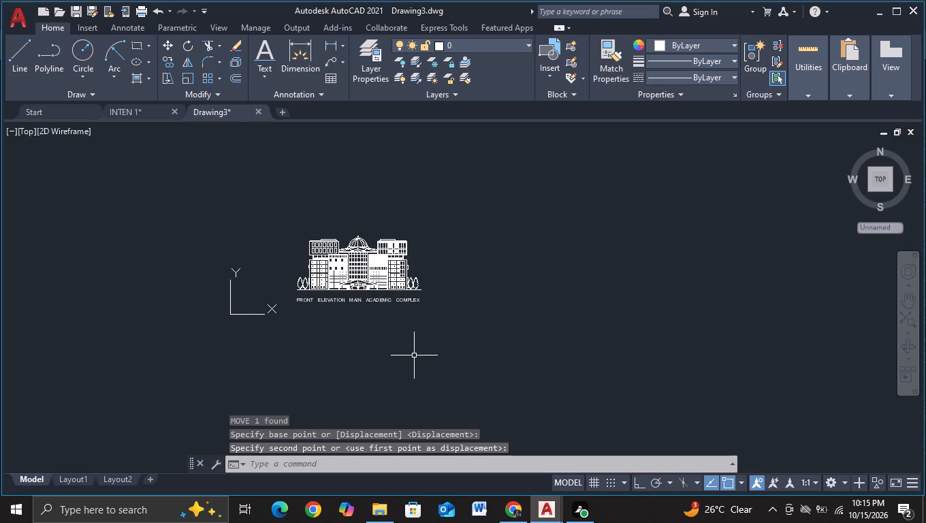
middle_drag(415, 355, 415, 221)
scroll(424, 307, down, 1)
middle_drag(448, 344, 457, 245)
middle_drag(468, 334, 460, 276)
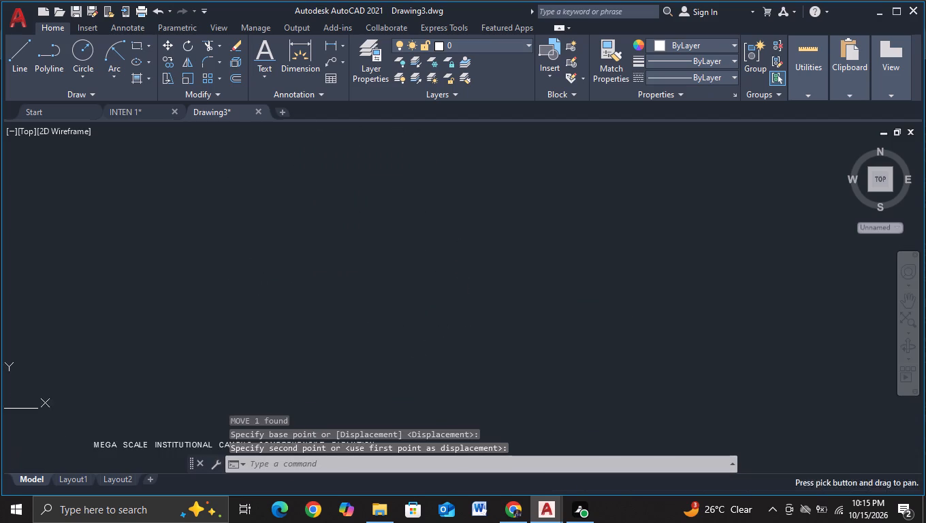
scroll(461, 270, down, 1)
middle_drag(461, 338, 480, 313)
click(398, 358)
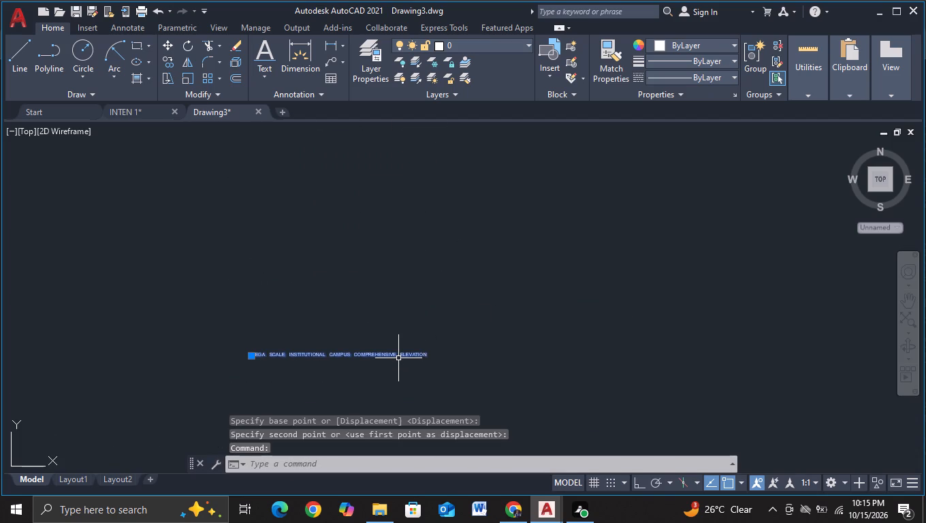
key(m)
click(440, 387)
drag(383, 355, 384, 344)
middle_drag(390, 252, 533, 495)
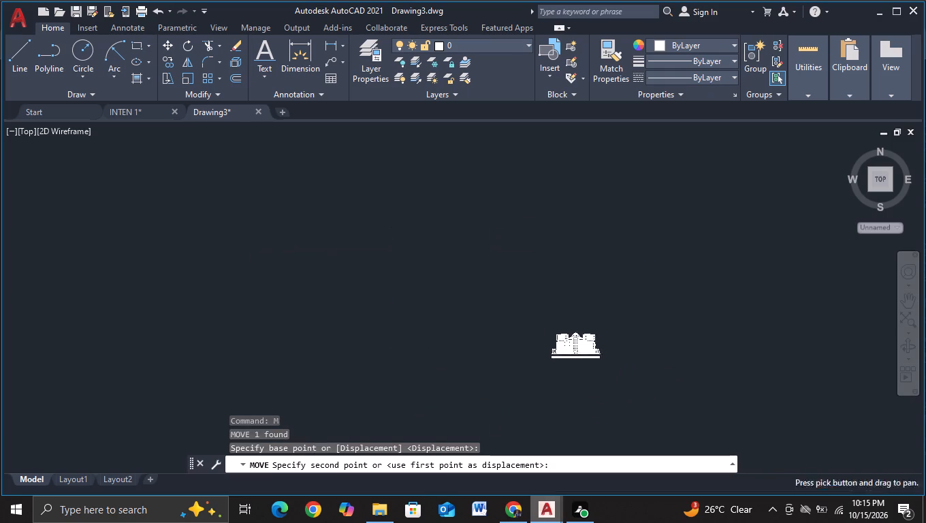
middle_drag(604, 321, 409, 349)
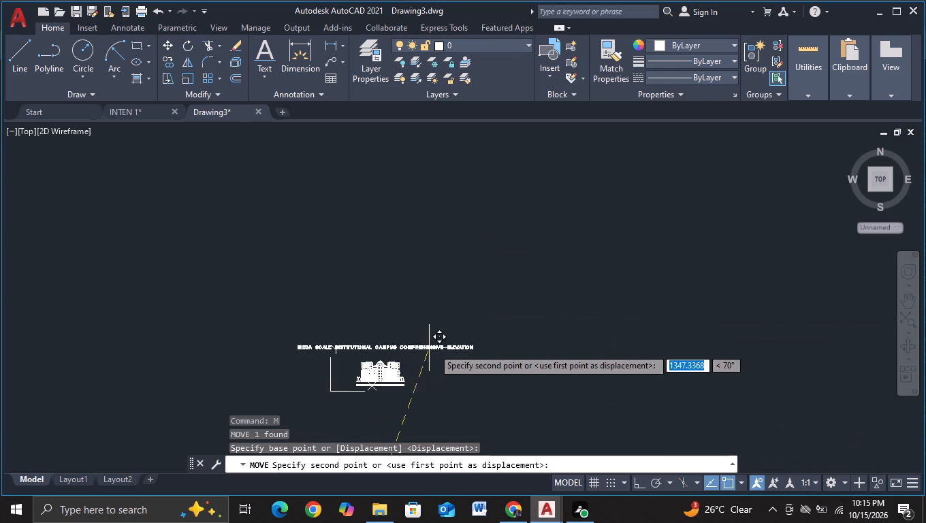
scroll(434, 348, up, 1)
middle_drag(417, 359, 420, 315)
scroll(381, 308, up, 1)
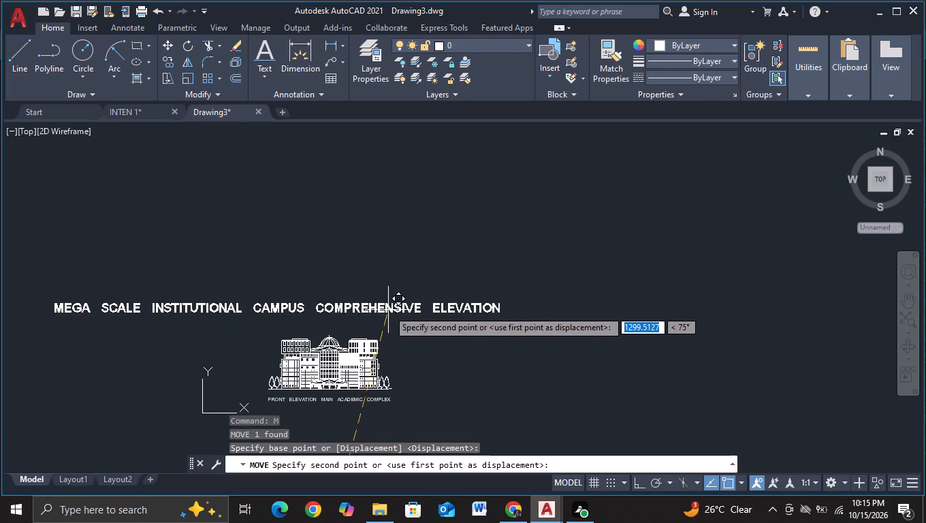
click(418, 315)
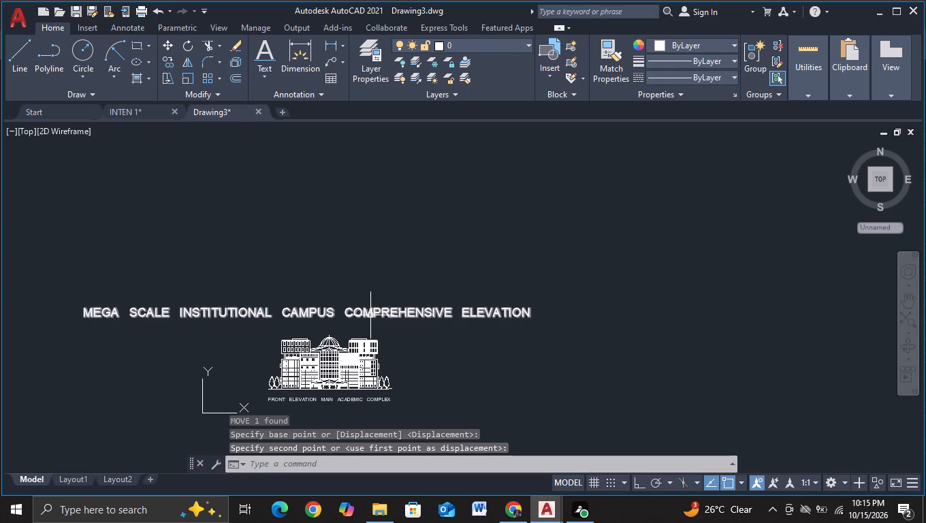
Scale the "MEGA SCALE INSTITUTIONAL CAMPUS COMPREHENSIVE ELEVATION" title down to roughly the width of the building's ground line.
click(370, 315)
key(s)
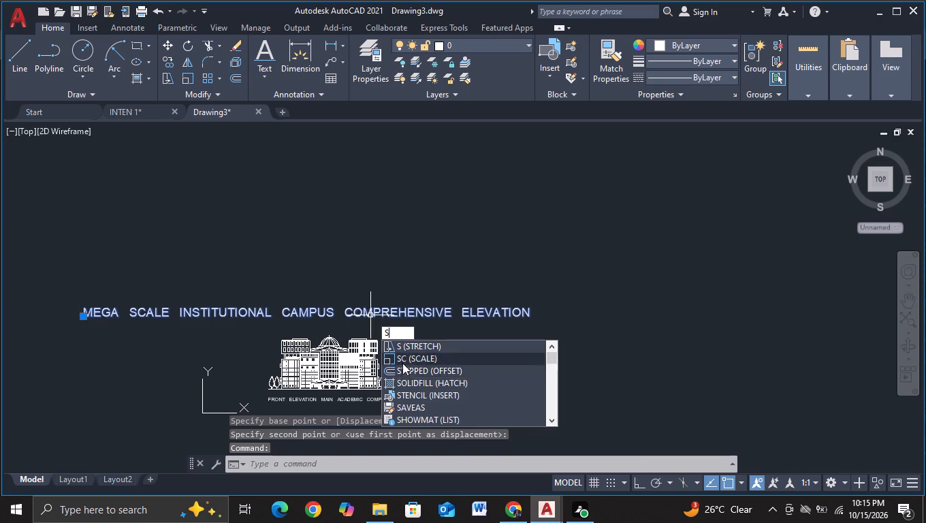
click(404, 353)
click(315, 315)
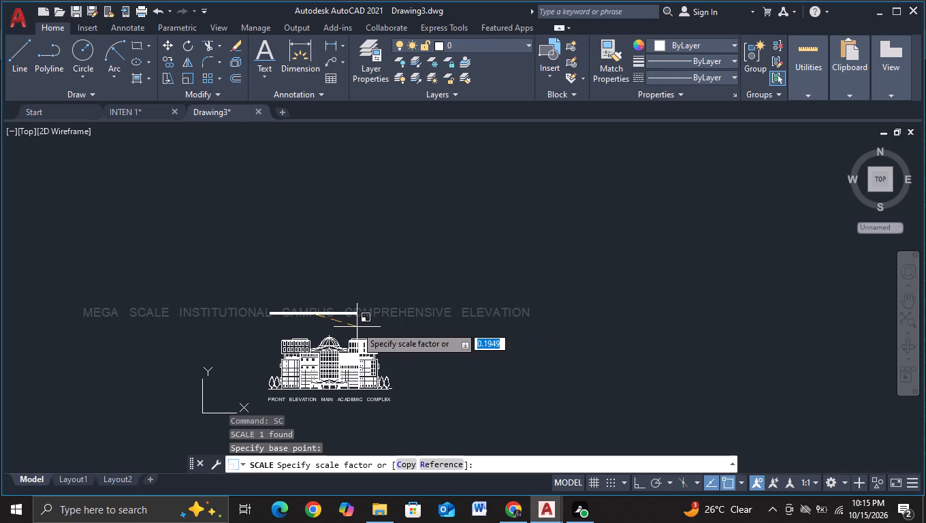
click(376, 329)
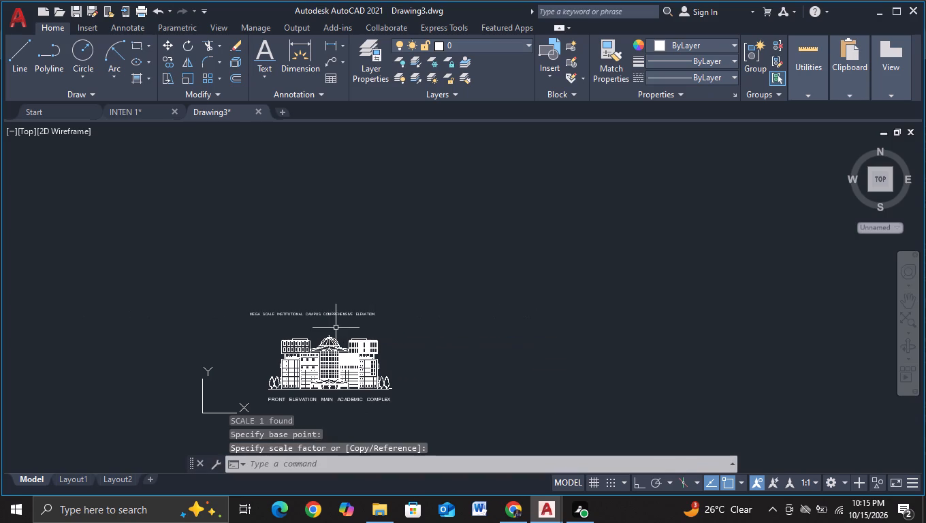
Move the reduced "MEGA SCALE INSTITUTIONAL CAMPUS COMPREHENSIVE ELEVATION" title about 37 units so it sits centred above the dome, aligned with the lower title.
click(326, 315)
key(m)
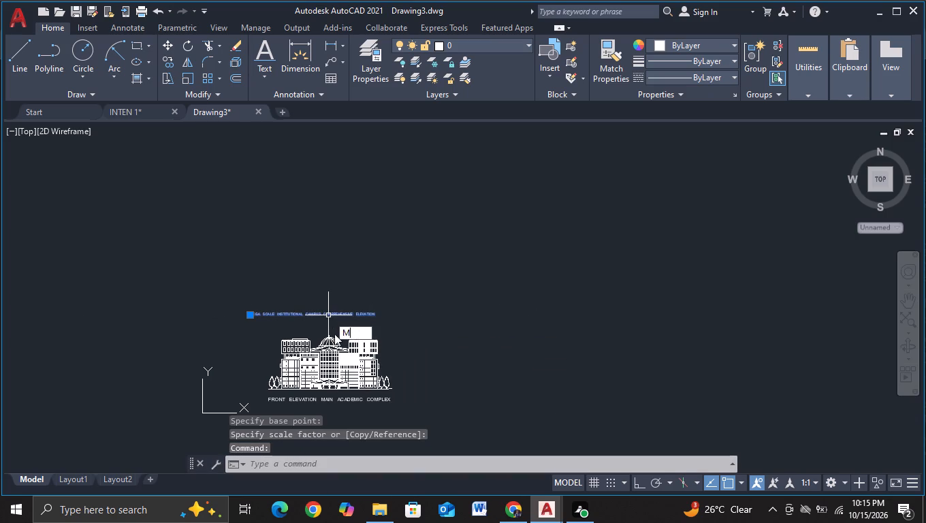
click(372, 343)
drag(308, 319, 319, 319)
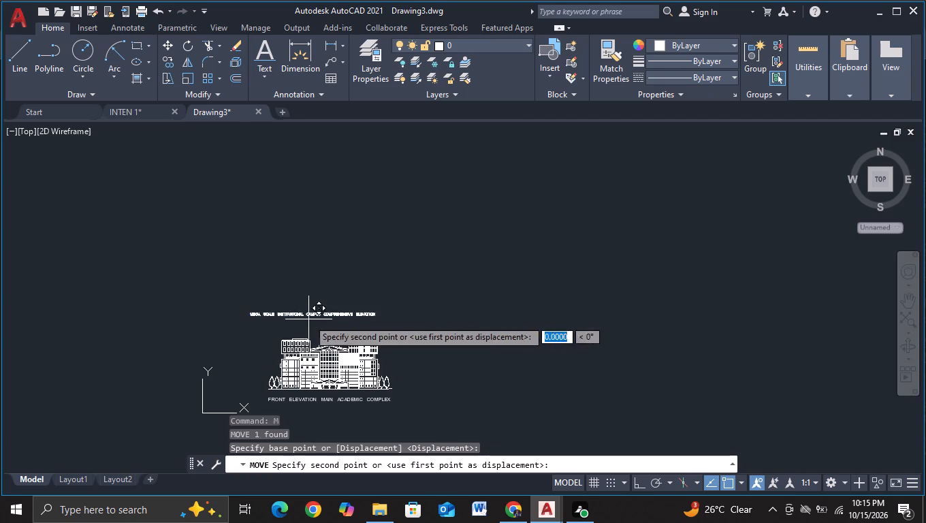
scroll(336, 329, up, 1)
middle_drag(333, 332, 351, 265)
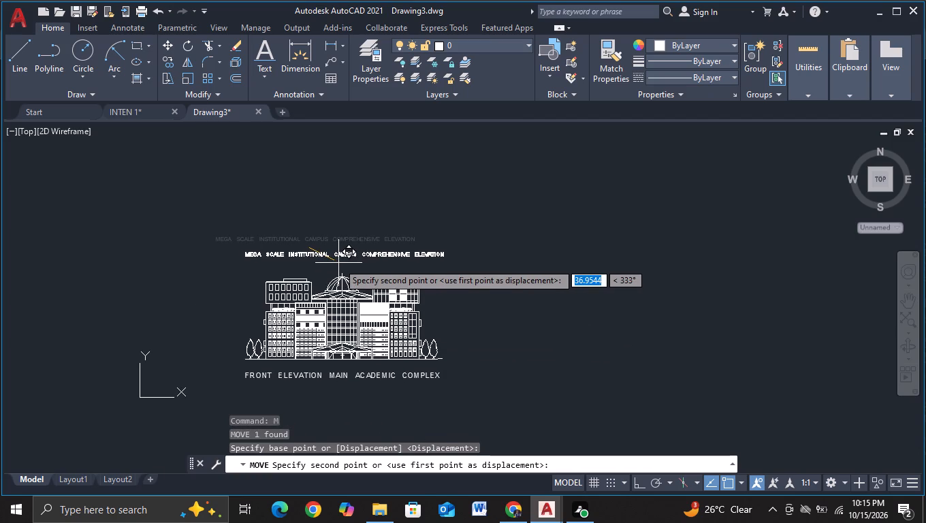
click(338, 263)
Examine the complete elevation, checking the placement and proportions of the titles above and below the building.
middle_drag(483, 327, 506, 294)
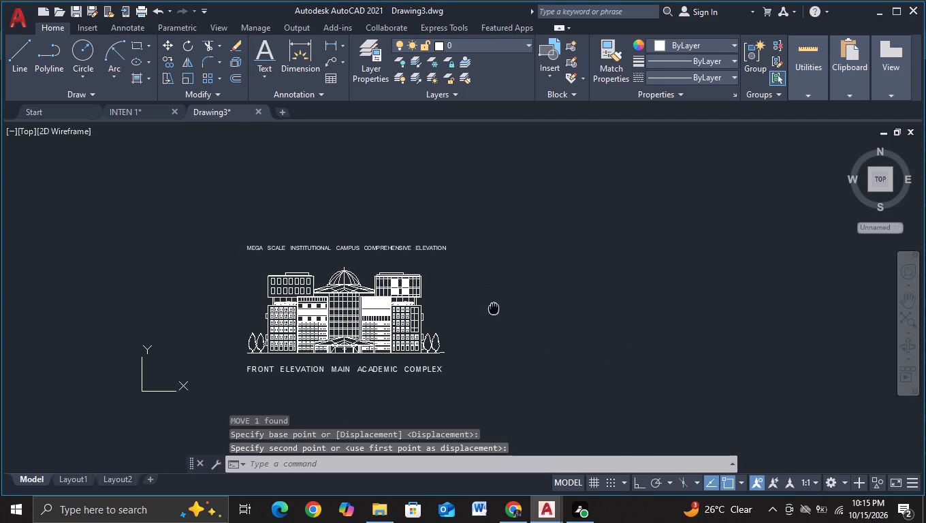
middle_drag(506, 294, 513, 287)
scroll(513, 287, up, 2)
middle_drag(485, 278, 538, 291)
scroll(485, 278, down, 1)
middle_drag(562, 296, 592, 283)
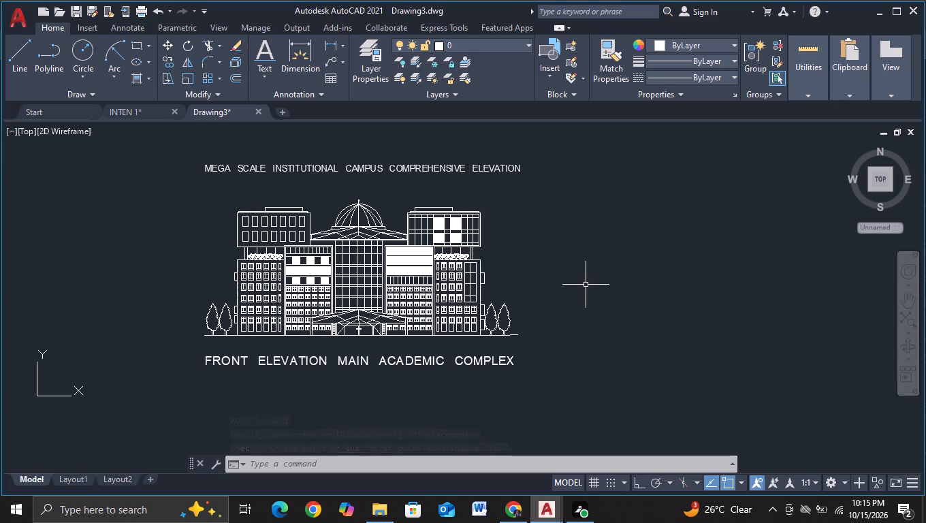
middle_drag(577, 290, 578, 277)
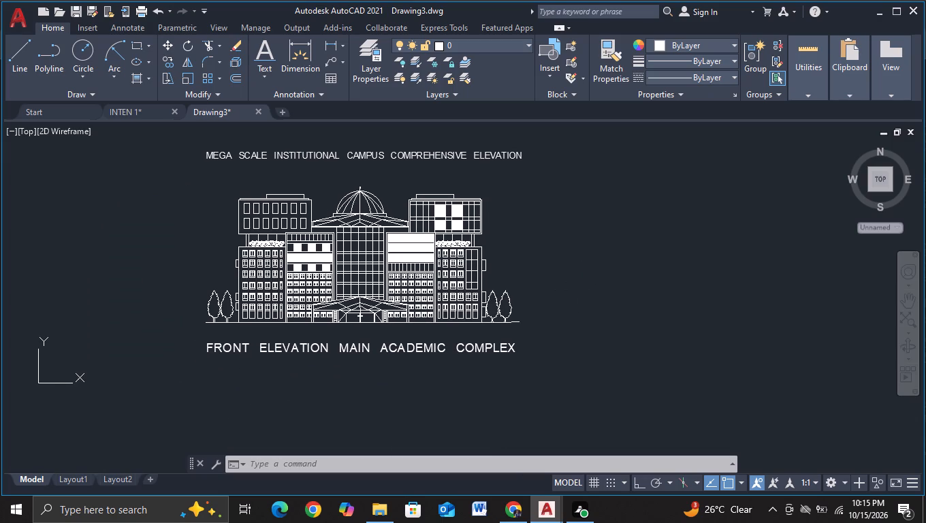
scroll(602, 313, down, 1)
middle_drag(607, 362, 611, 296)
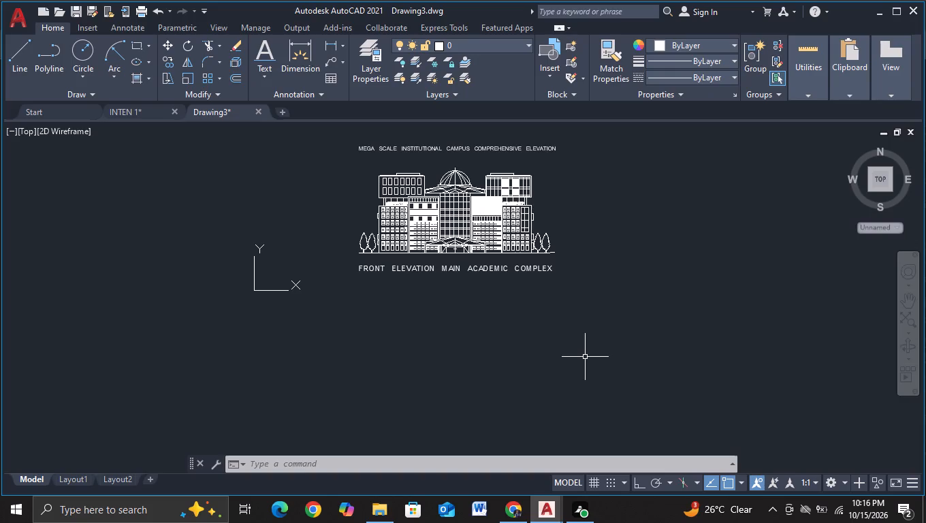
scroll(555, 382, up, 2)
middle_drag(517, 333, 680, 491)
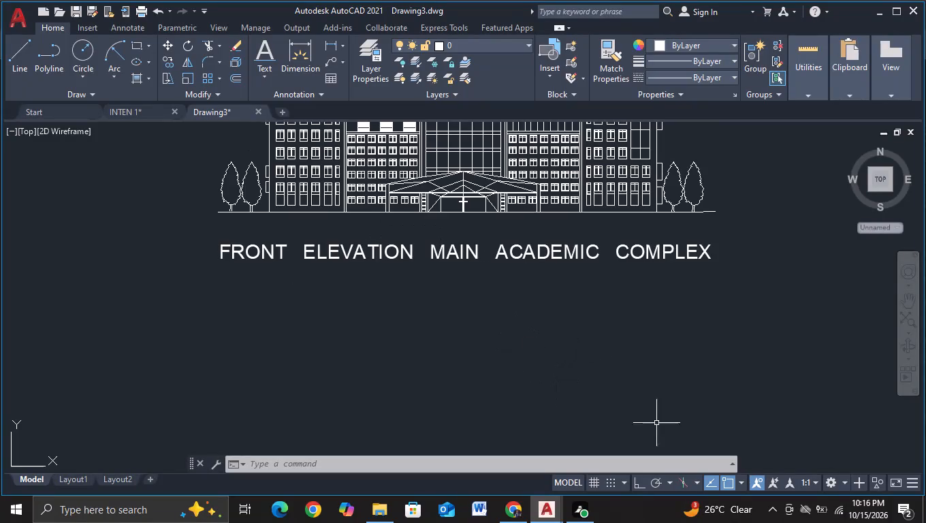
middle_drag(613, 376, 637, 486)
scroll(596, 406, down, 1)
middle_drag(596, 413, 551, 412)
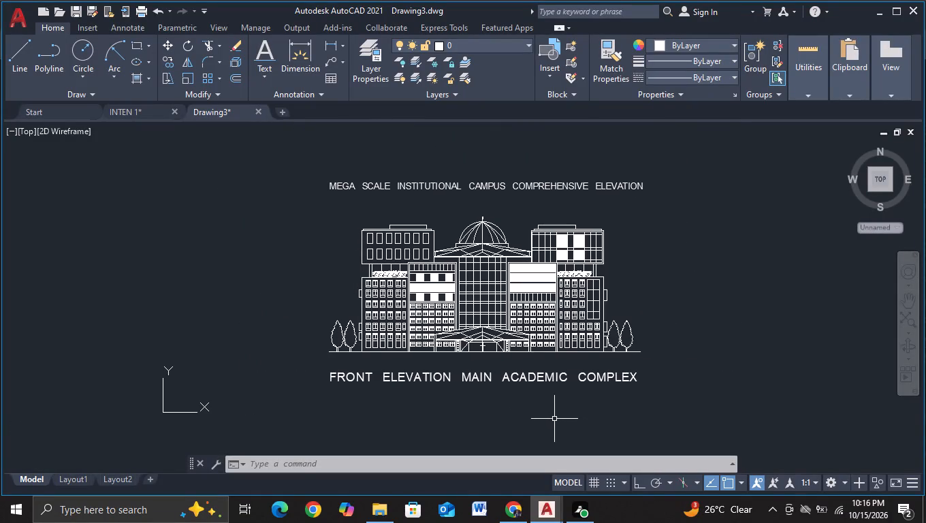
middle_drag(554, 419, 552, 390)
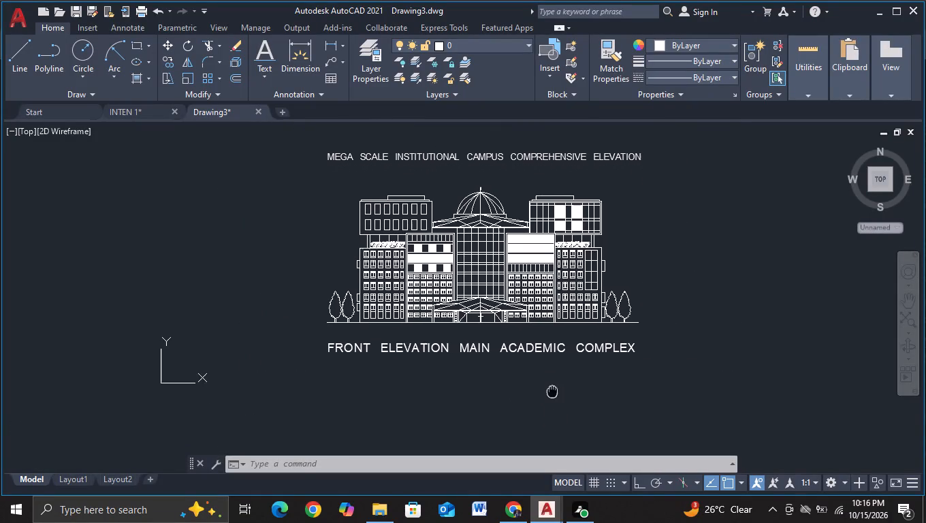
middle_drag(552, 390, 550, 401)
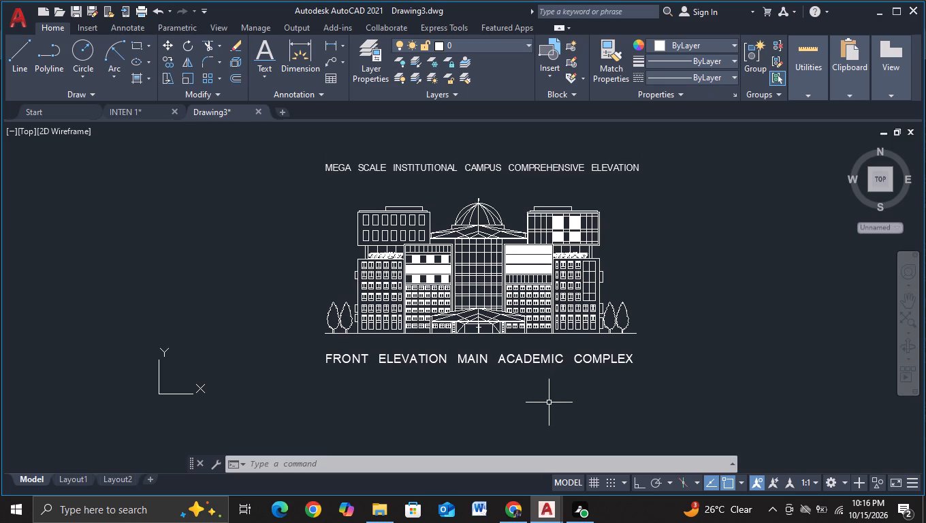
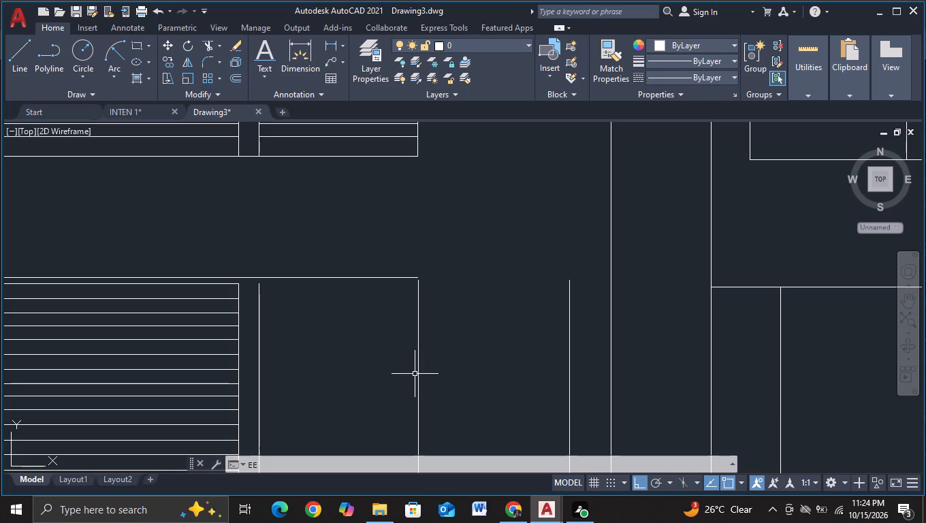
Trim away the stray vertical line between the left wing's ground-floor louvered window and the wing's inner wall edge.
drag(421, 376, 459, 391)
scroll(461, 392, down, 3)
middle_drag(513, 405, 430, 360)
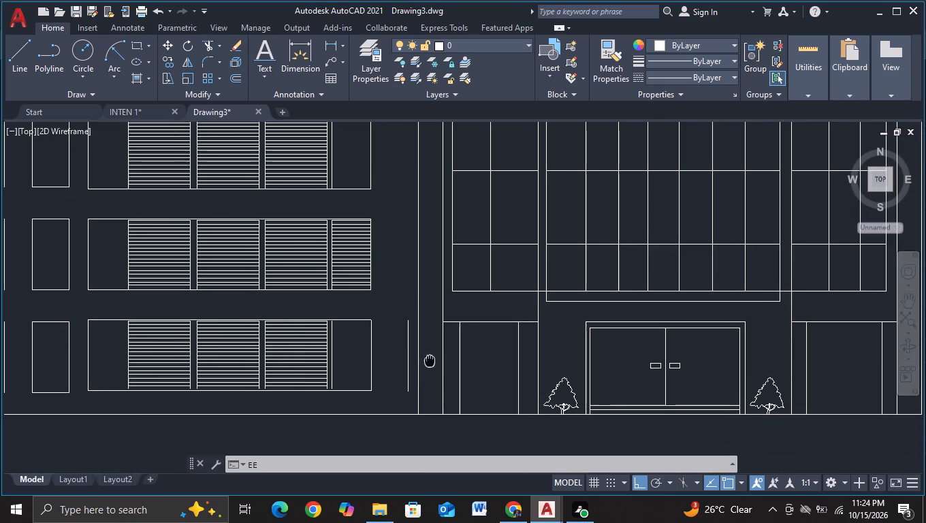
middle_drag(474, 369, 441, 400)
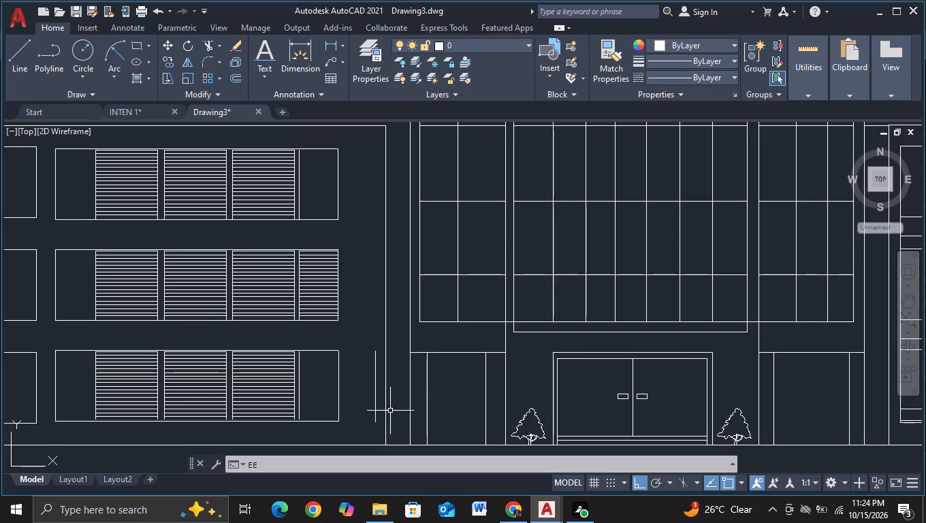
scroll(361, 410, up, 1)
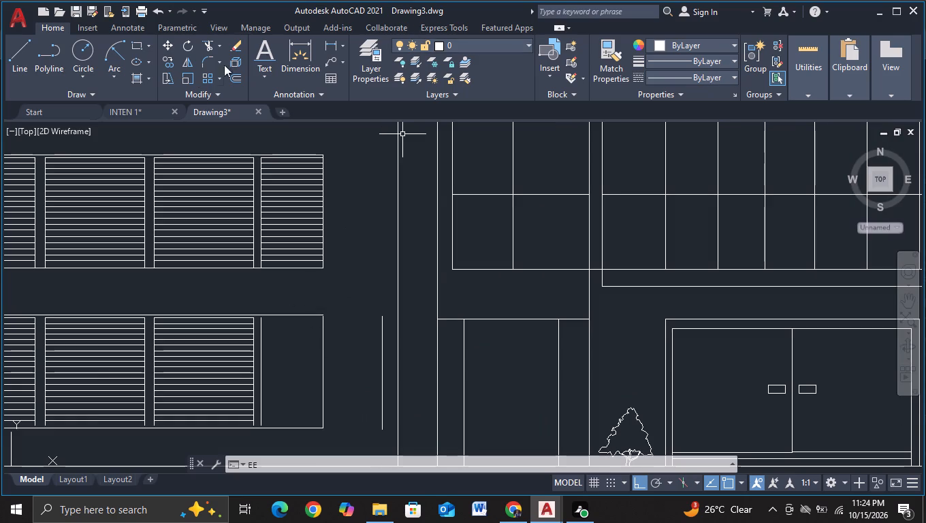
click(208, 41)
click(383, 329)
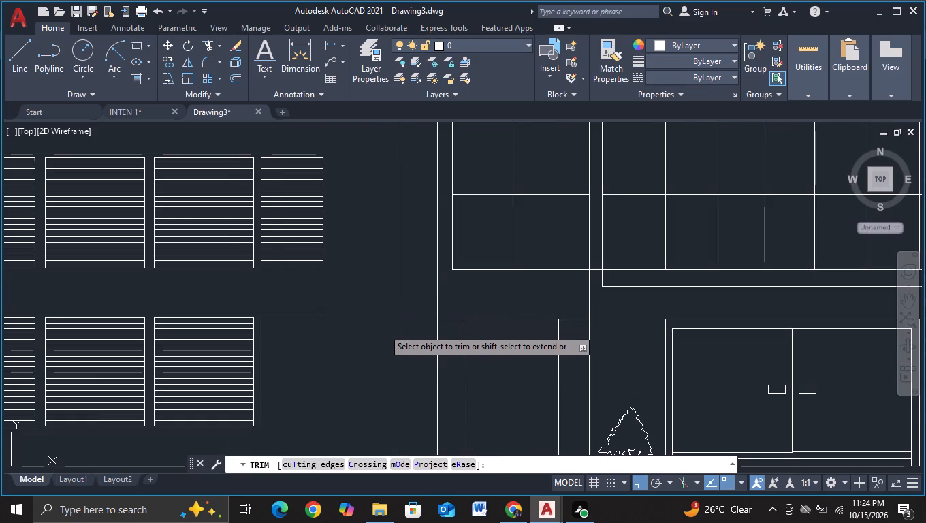
scroll(383, 329, down, 3)
middle_drag(364, 336, 379, 366)
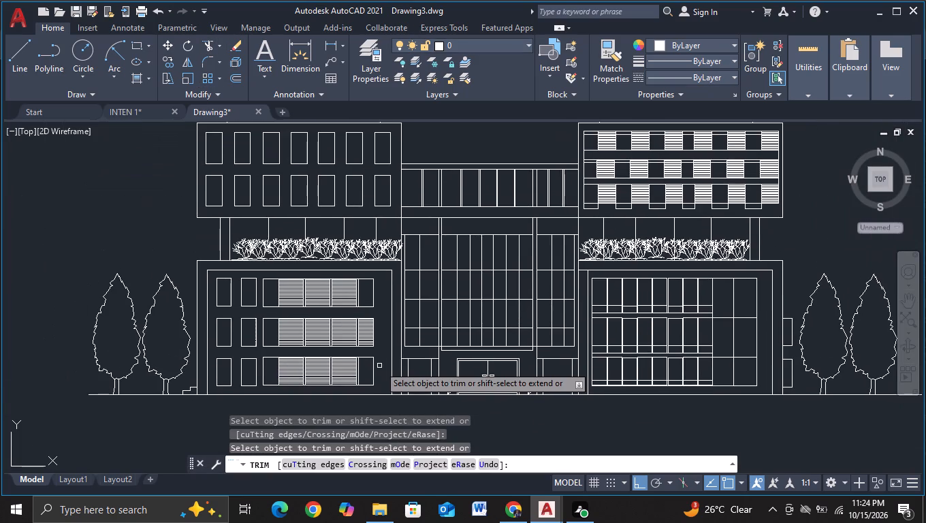
key(Escape)
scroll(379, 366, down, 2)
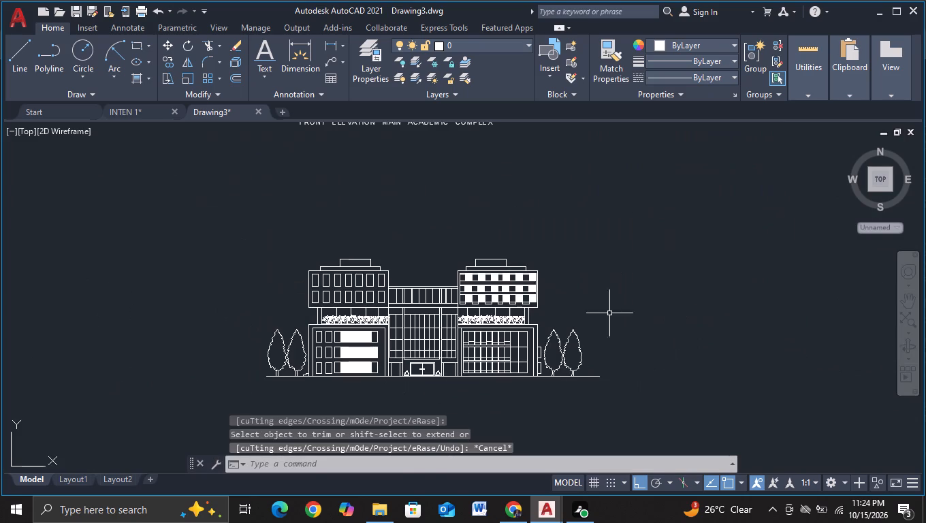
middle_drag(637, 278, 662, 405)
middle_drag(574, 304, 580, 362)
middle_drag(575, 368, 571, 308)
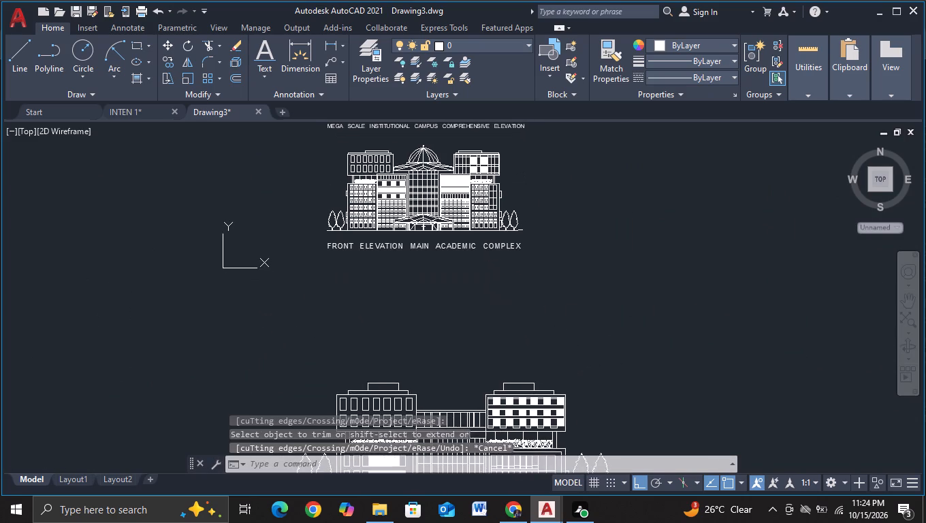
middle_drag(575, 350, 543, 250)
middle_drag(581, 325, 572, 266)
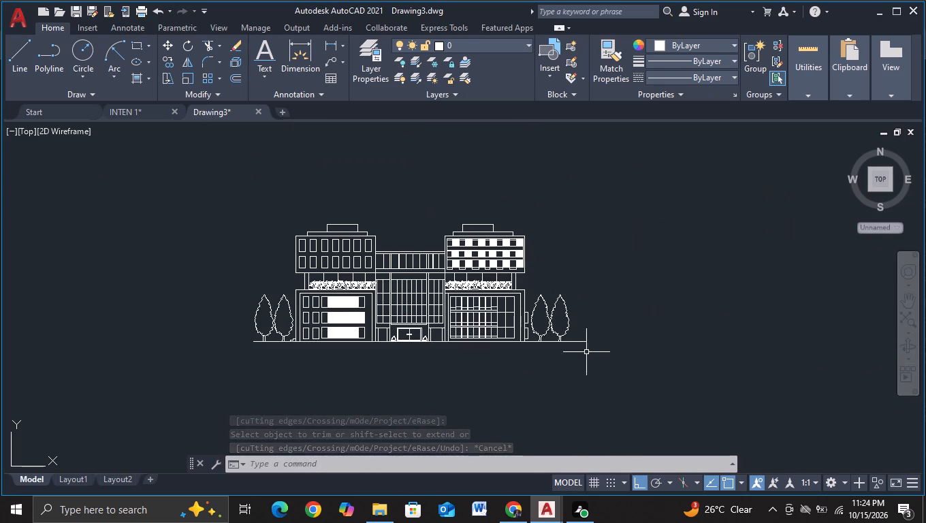
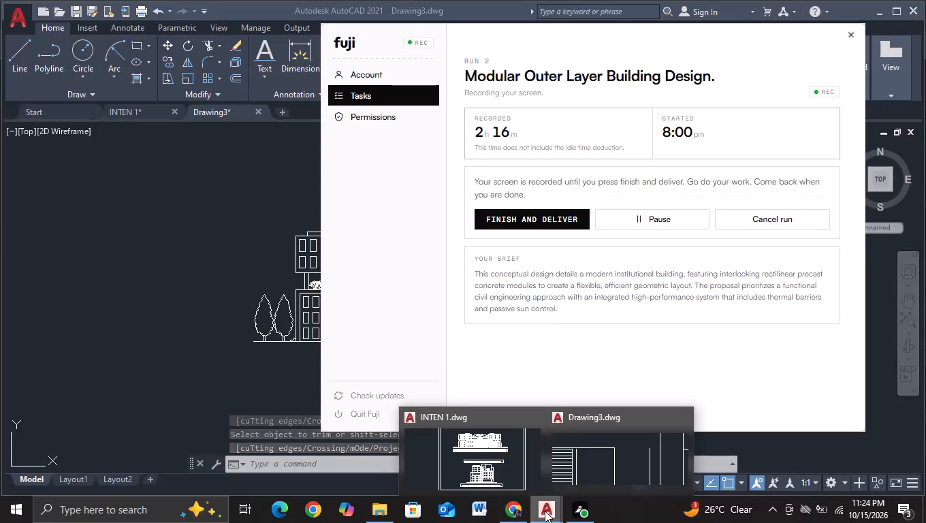
Back in Drawing3, extend the left wing's ground-floor louvered window toward the inner wall edge with a three-sided line outline about 6.35 by 12.22.
click(577, 470)
scroll(480, 426, down, 2)
scroll(492, 425, up, 1)
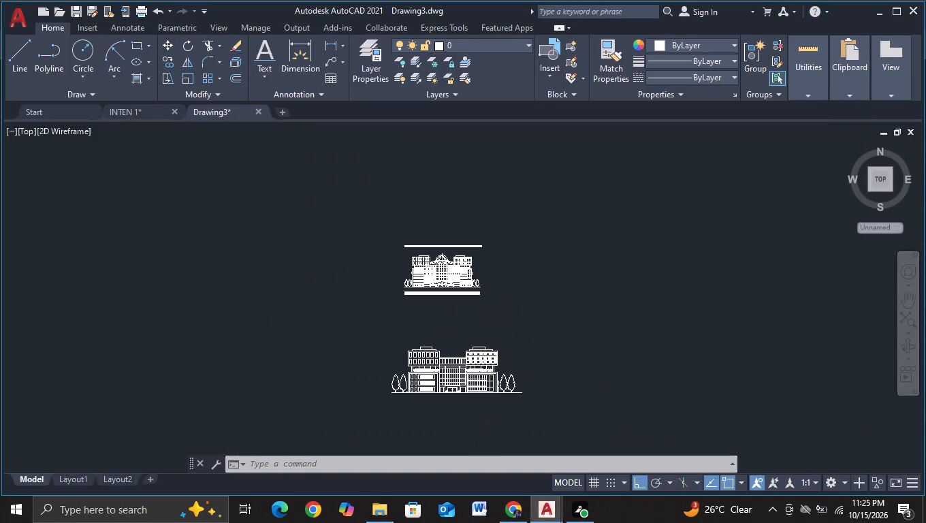
middle_drag(472, 426, 546, 429)
scroll(546, 429, up, 2)
middle_drag(499, 414, 513, 452)
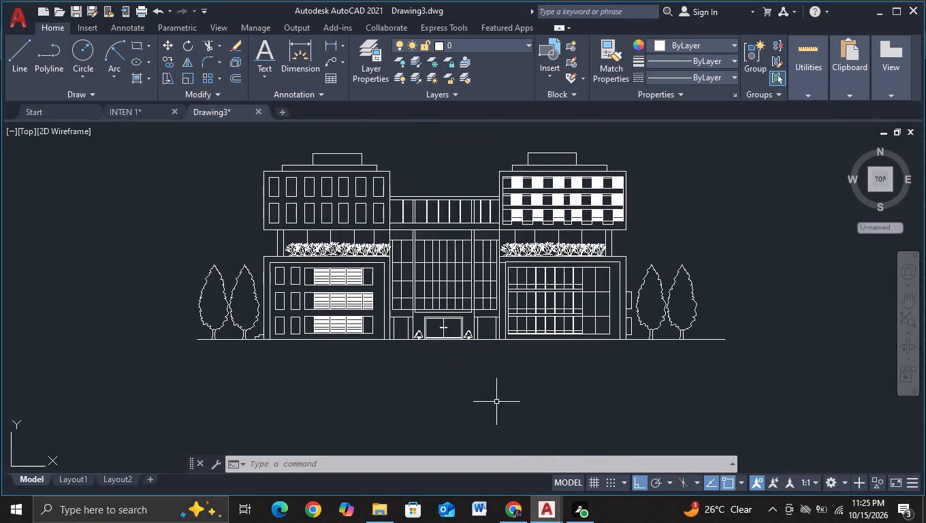
scroll(380, 383, up, 1)
middle_drag(357, 378, 458, 414)
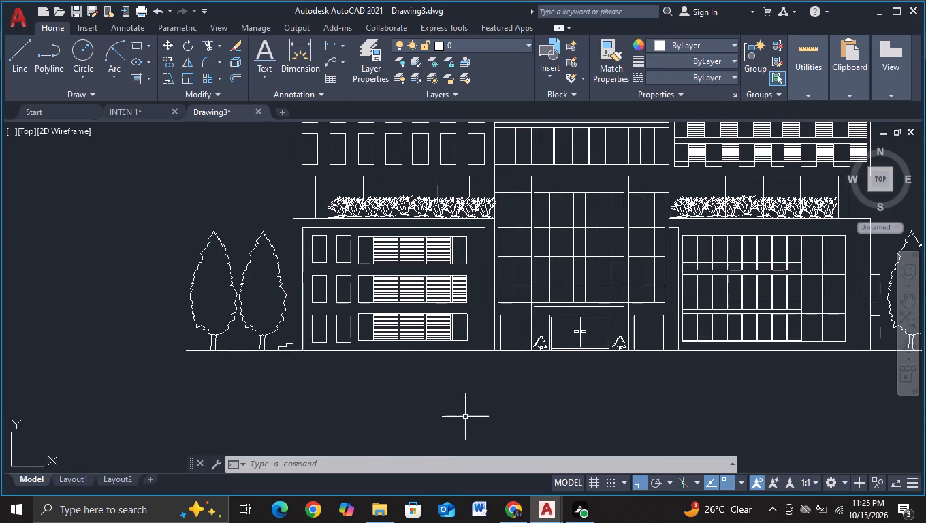
scroll(466, 417, up, 1)
middle_drag(423, 392, 427, 457)
scroll(431, 444, up, 1)
middle_drag(447, 426, 392, 476)
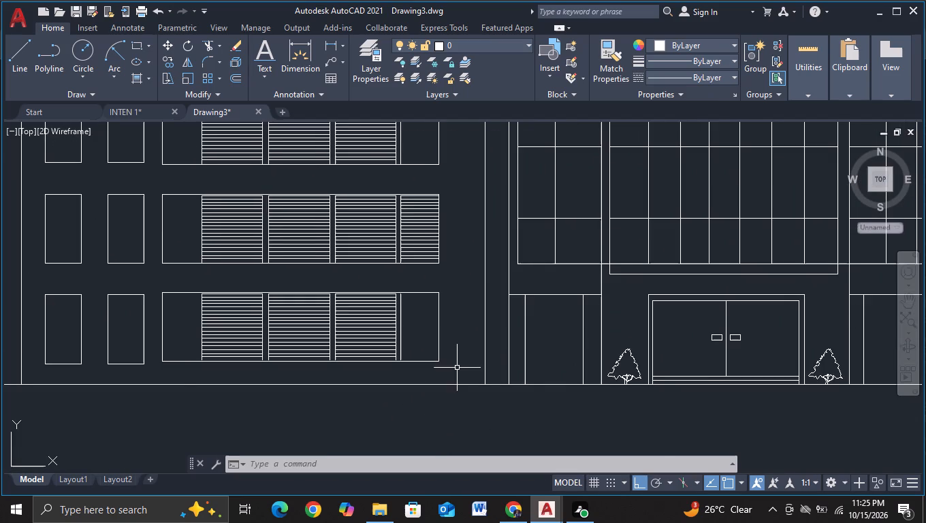
middle_drag(458, 360, 438, 430)
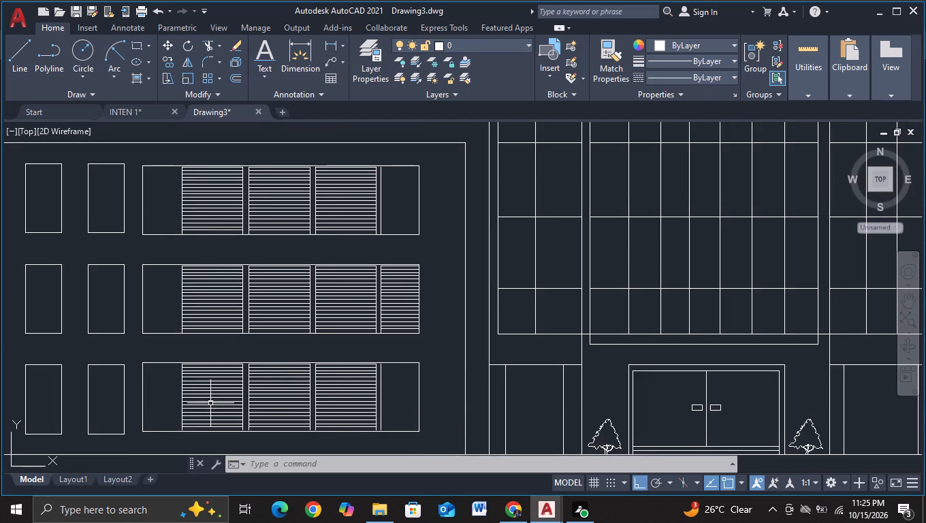
scroll(153, 404, up, 2)
middle_drag(151, 401, 191, 315)
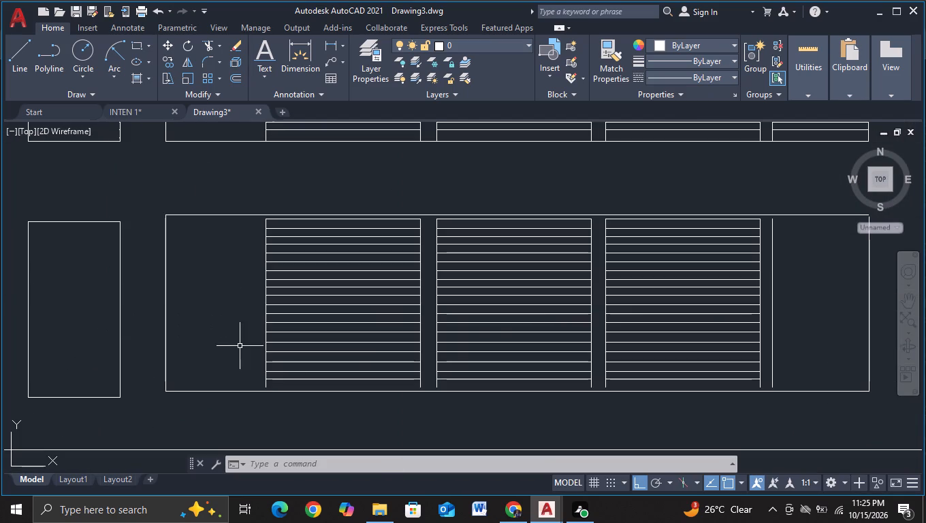
click(10, 58)
scroll(645, 256, down, 2)
middle_drag(733, 266, 304, 322)
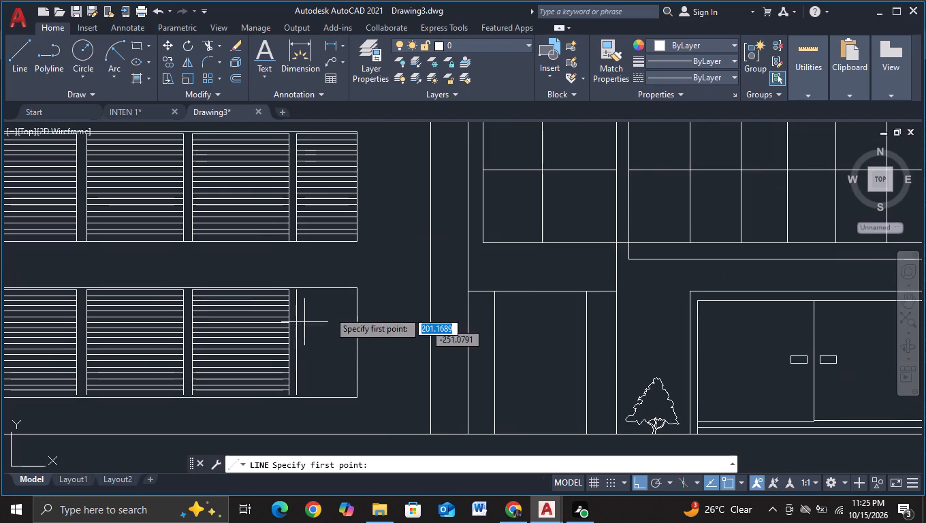
click(357, 287)
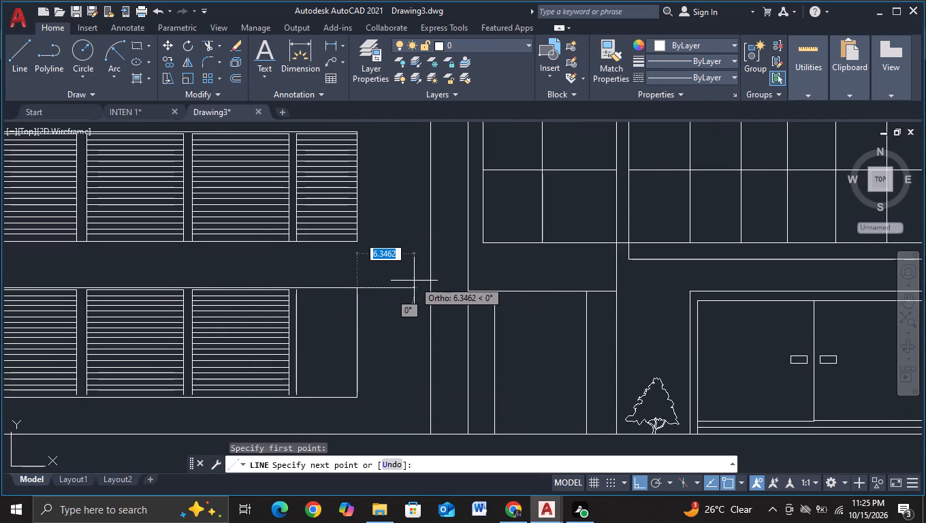
click(414, 281)
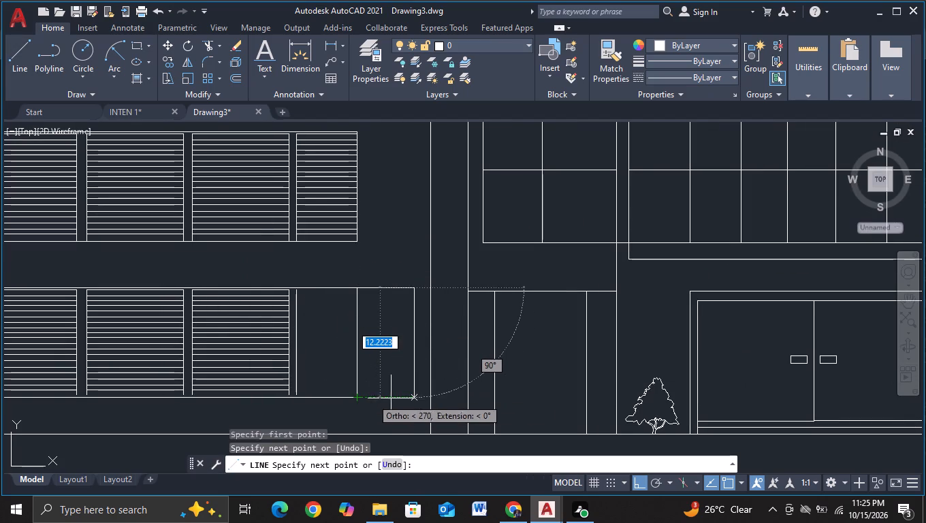
click(415, 398)
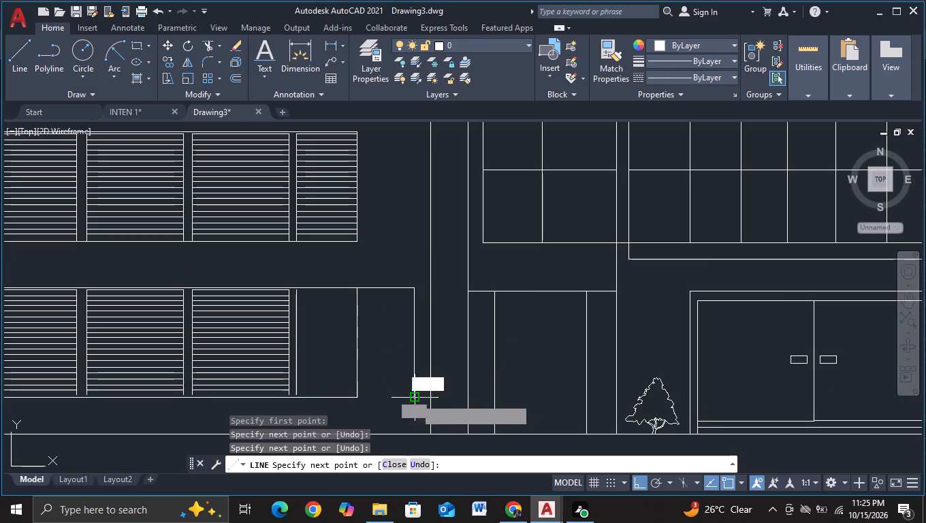
click(349, 400)
key(Escape)
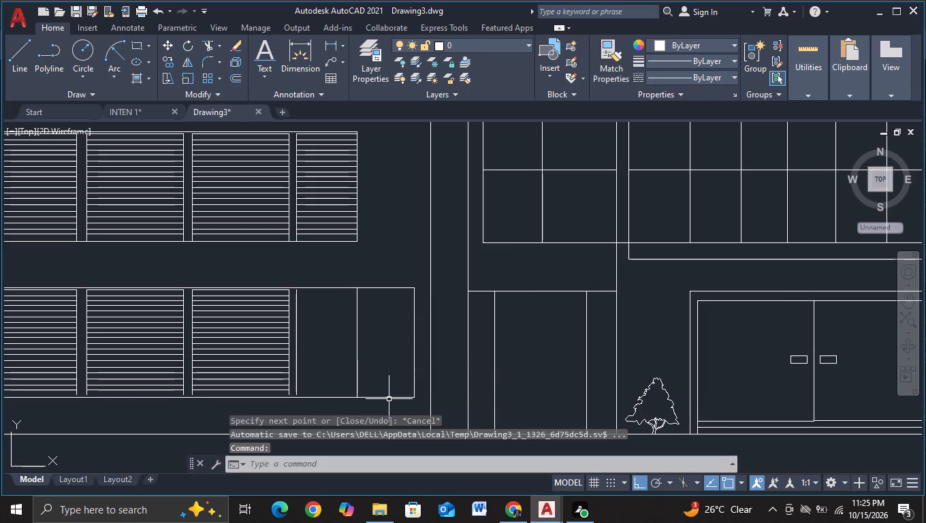
Copy the new end-bay outline straight up to the two louvered windows above, at about 17.4 and 34.6 units.
click(353, 273)
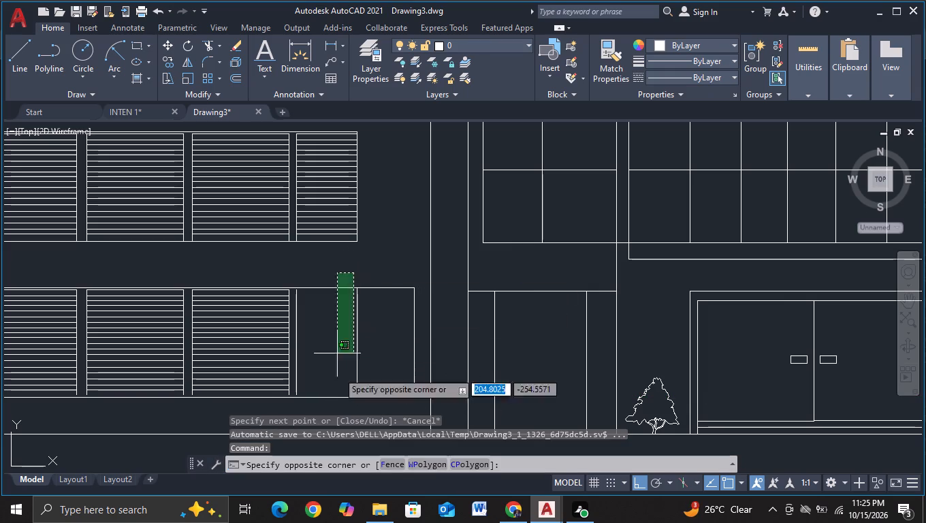
click(430, 407)
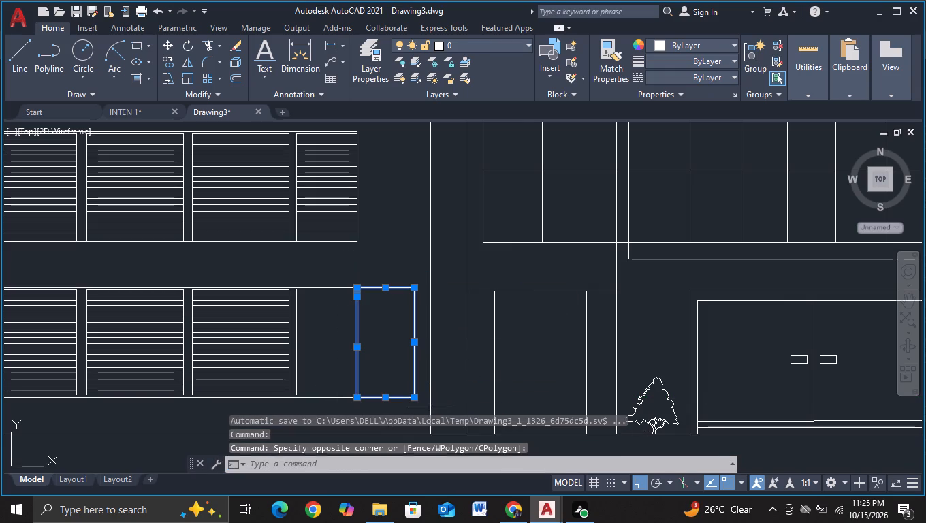
key(c)
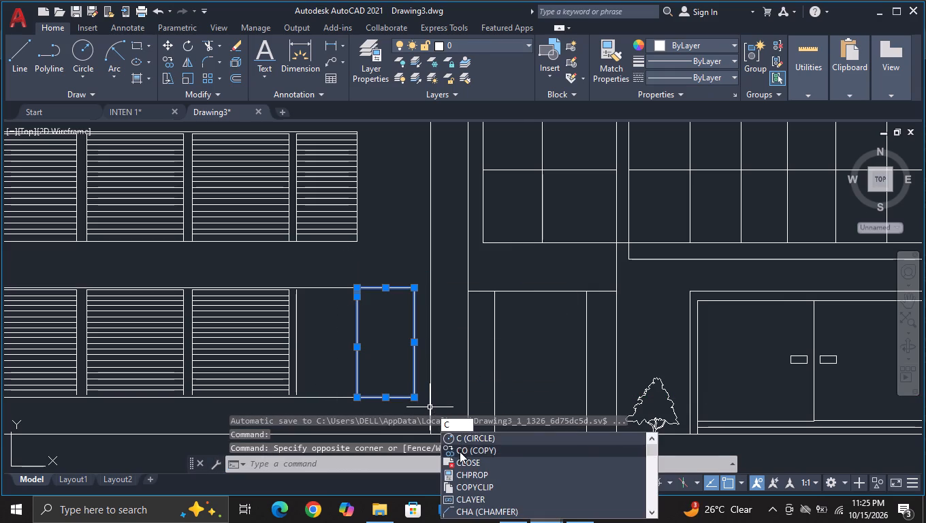
click(460, 451)
click(407, 377)
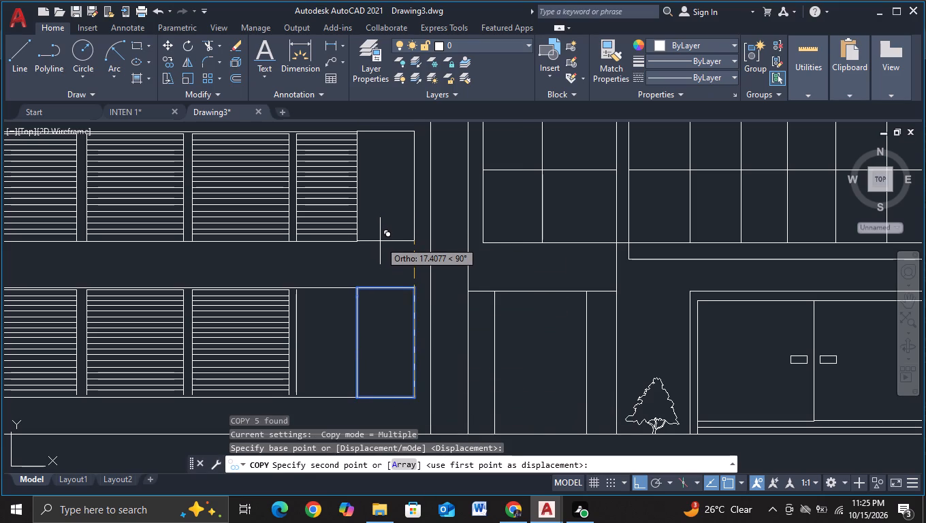
click(380, 241)
middle_drag(381, 252, 397, 438)
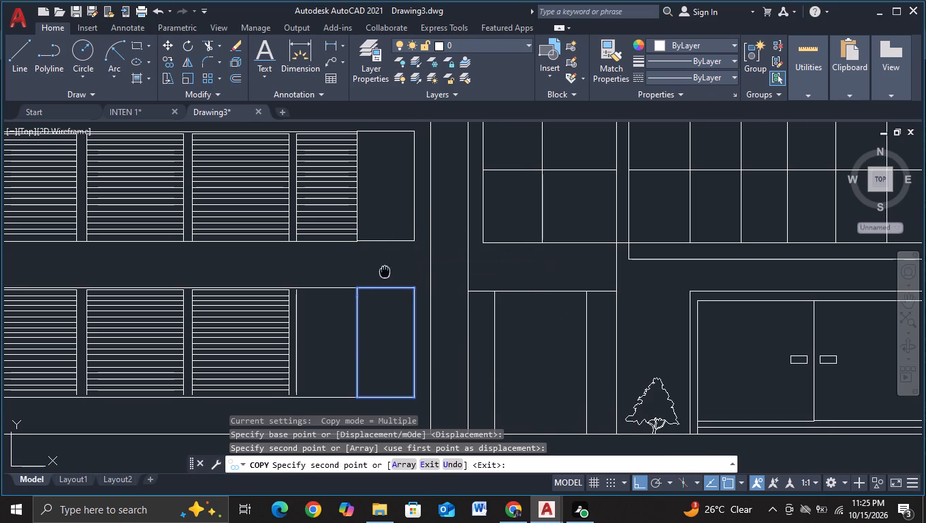
middle_drag(397, 438, 398, 451)
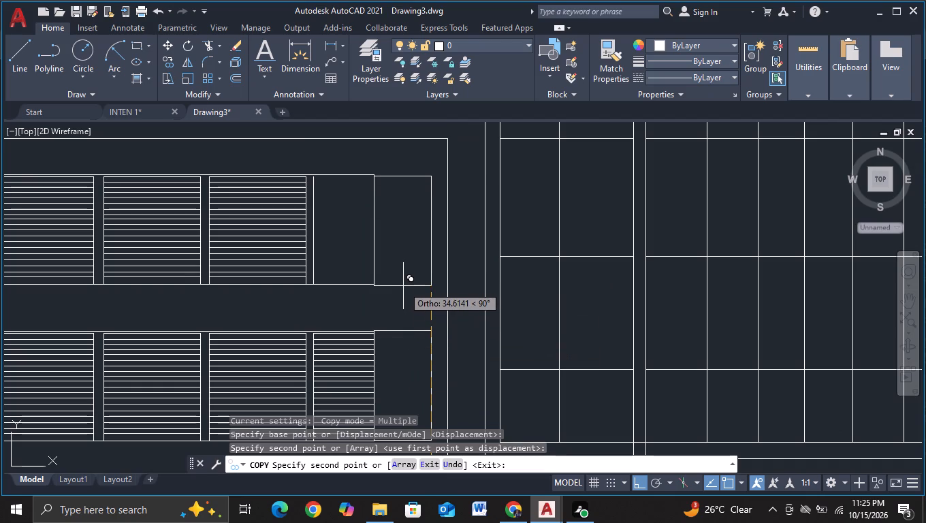
click(403, 285)
key(Escape)
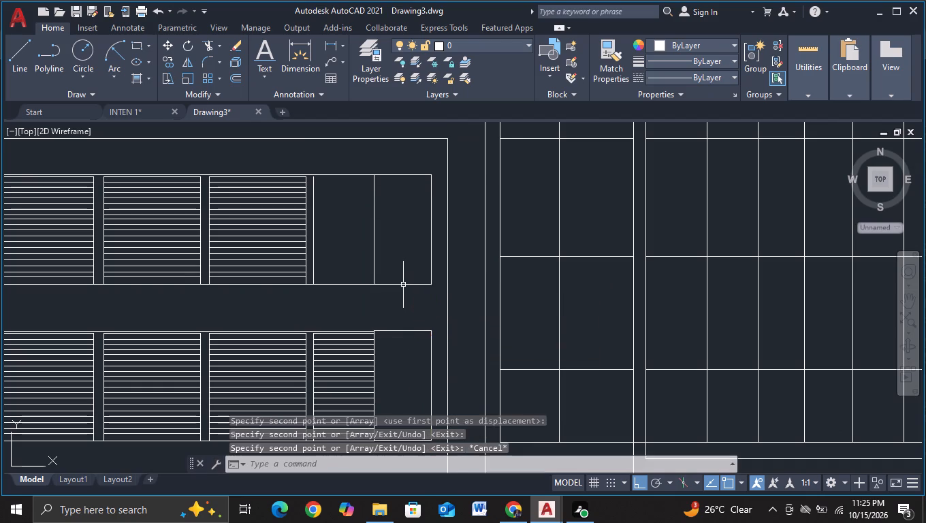
Examine the whole lower elevation, comparing the extended louvered windows with the rest of the facade.
scroll(403, 285, down, 3)
middle_drag(601, 388, 420, 387)
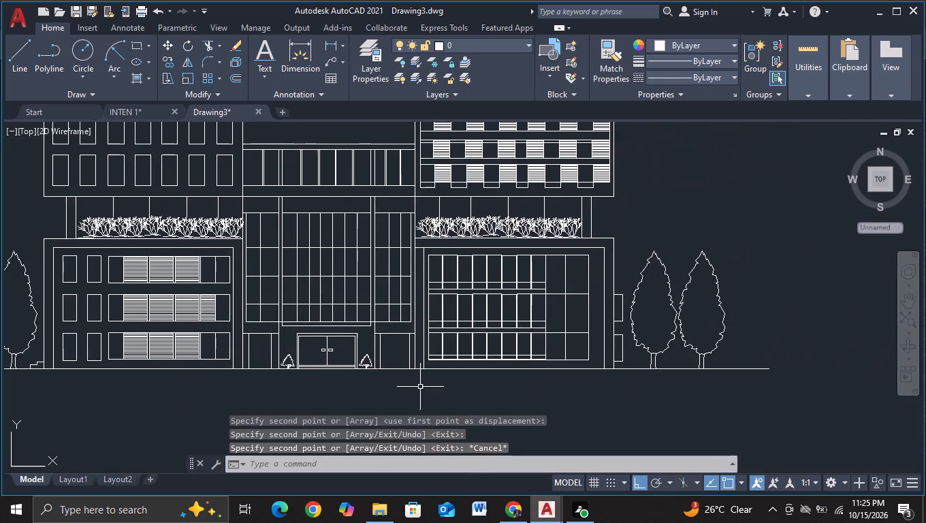
scroll(420, 387, down, 1)
middle_drag(451, 396, 518, 377)
middle_drag(473, 390, 527, 377)
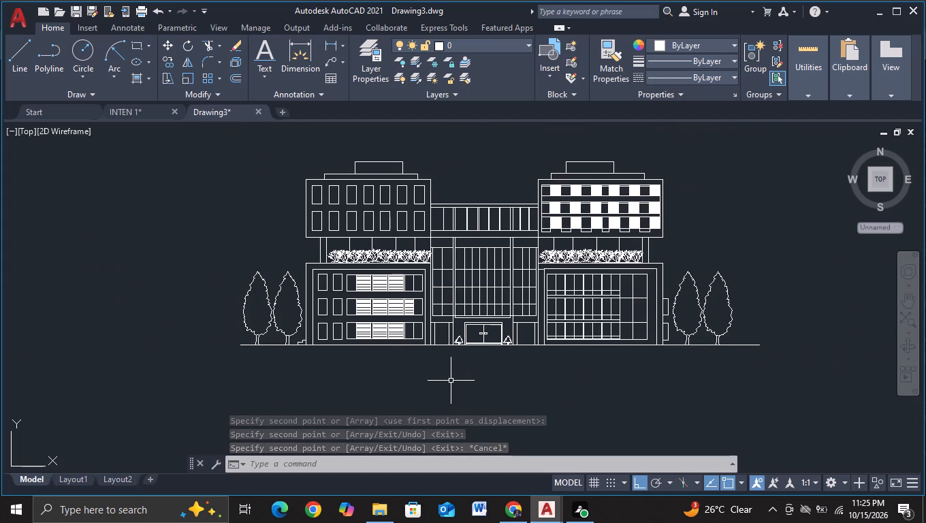
scroll(447, 381, up, 1)
middle_drag(424, 382, 439, 423)
middle_drag(415, 394, 413, 431)
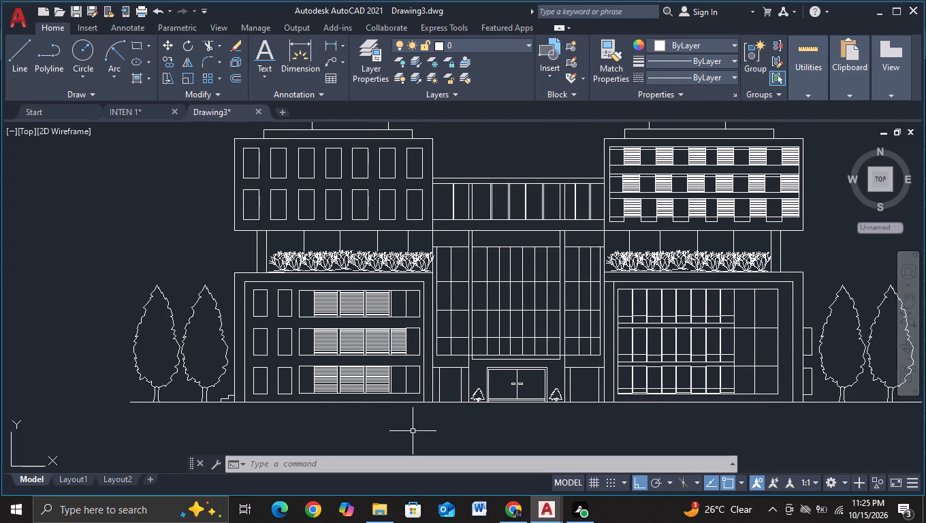
Add single-line text "SIDE ELEVATION CONFERENCE CENTER ATRIUM" starting above the lower elevation's left wing, with a 270° rotation.
middle_drag(129, 204, 104, 337)
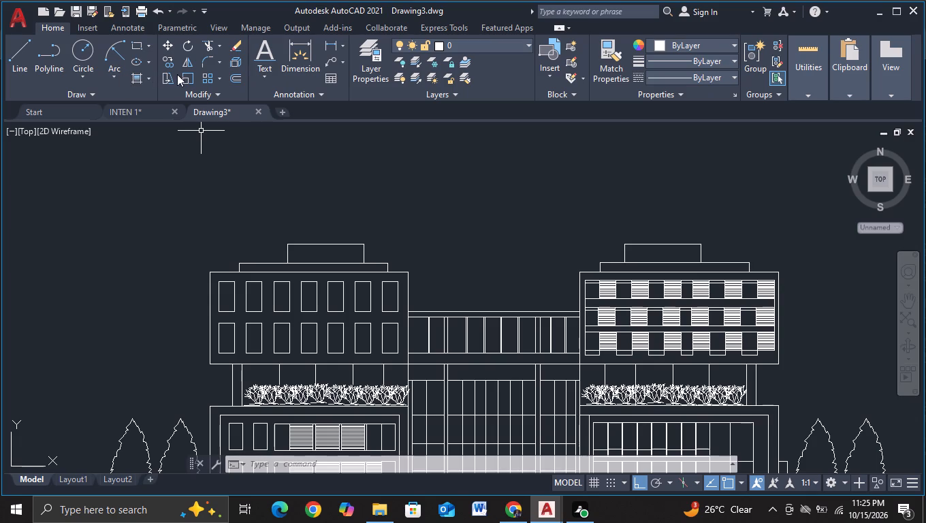
click(268, 72)
click(275, 132)
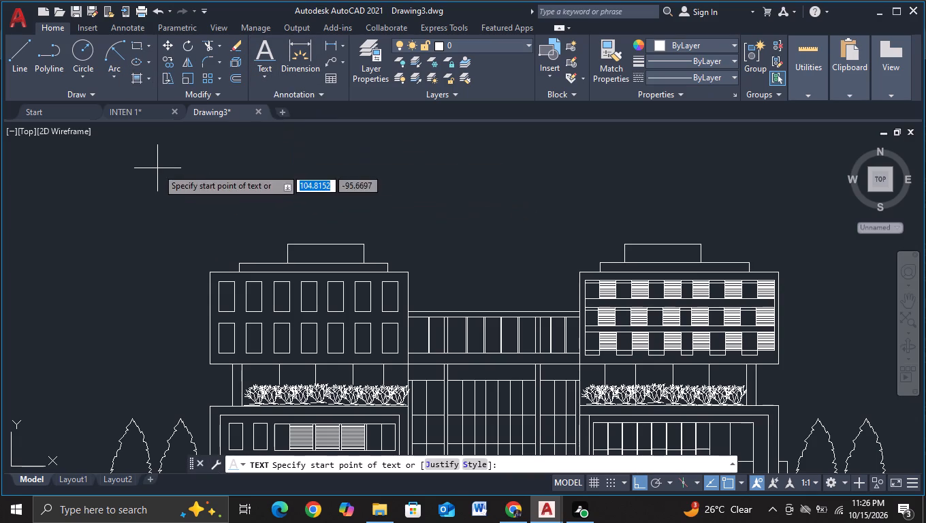
scroll(229, 187, down, 1)
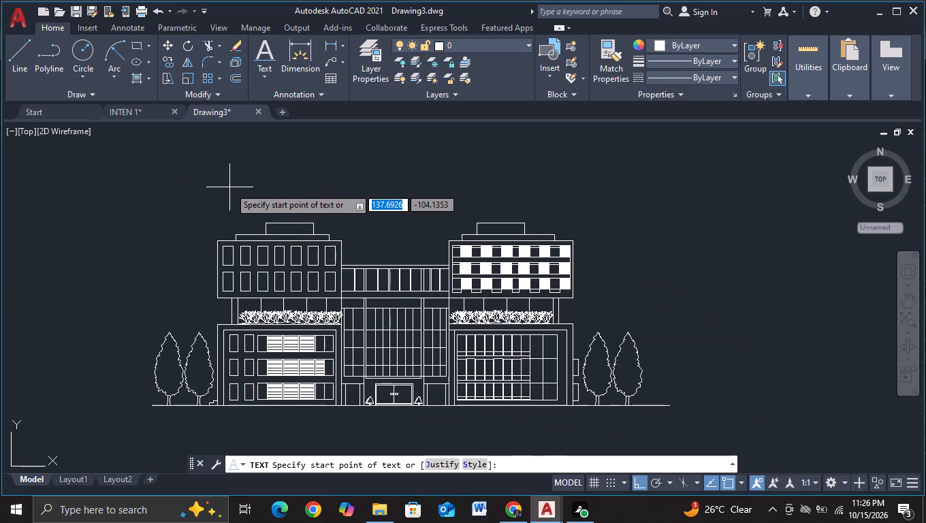
middle_drag(231, 197, 234, 233)
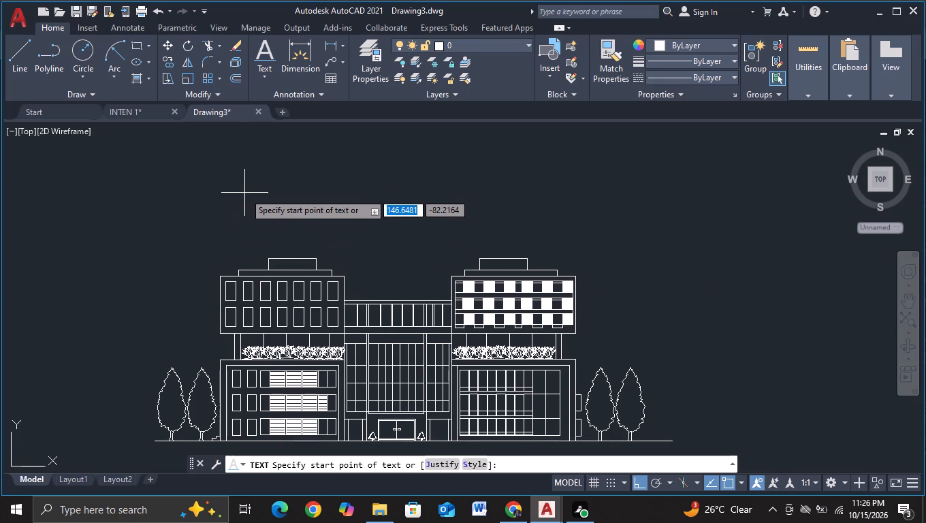
click(244, 193)
click(242, 208)
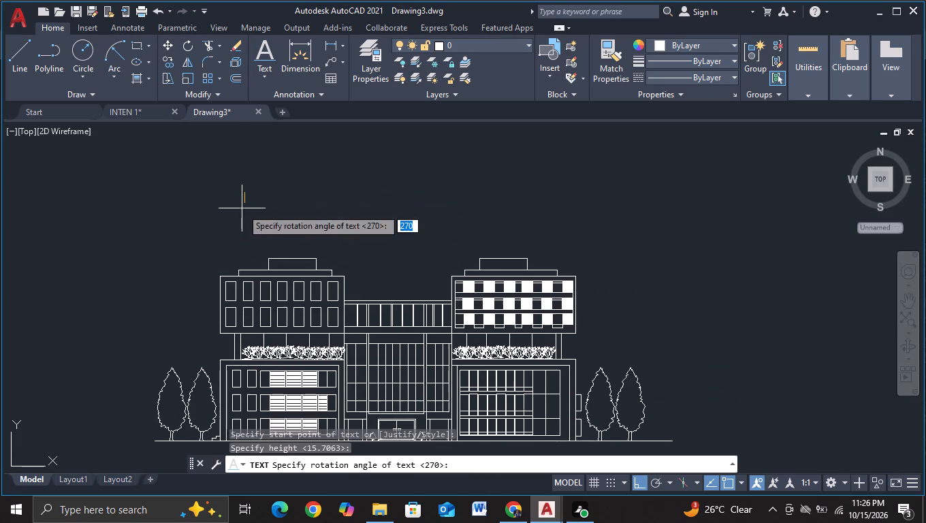
key(Return)
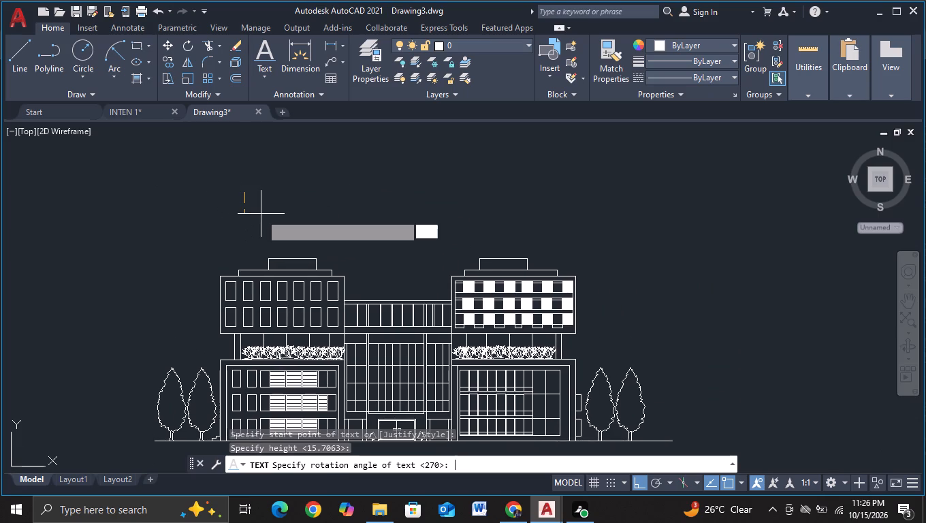
key(s)
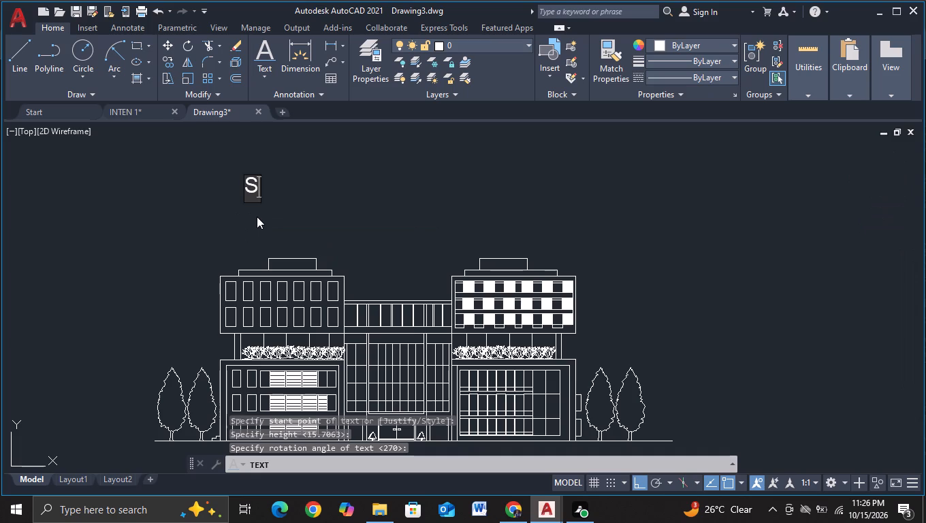
text(IDE)
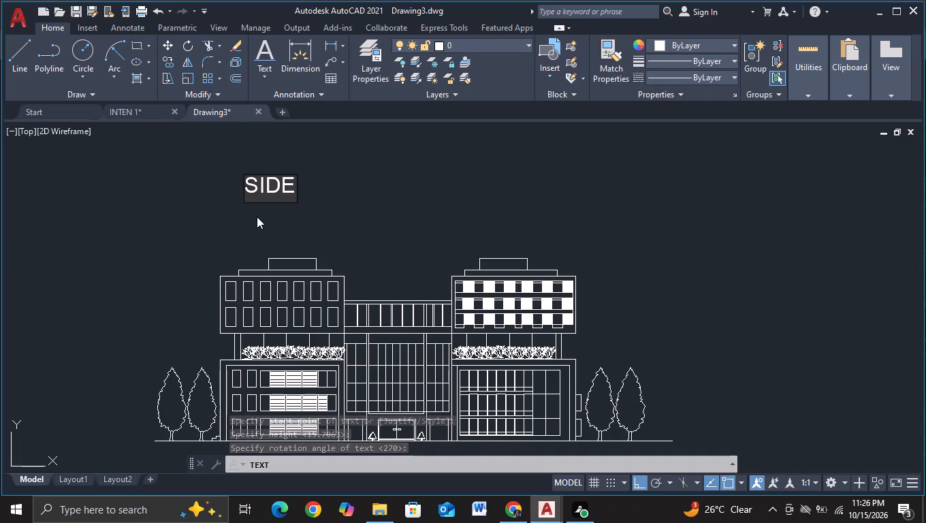
key(space)
key(space)
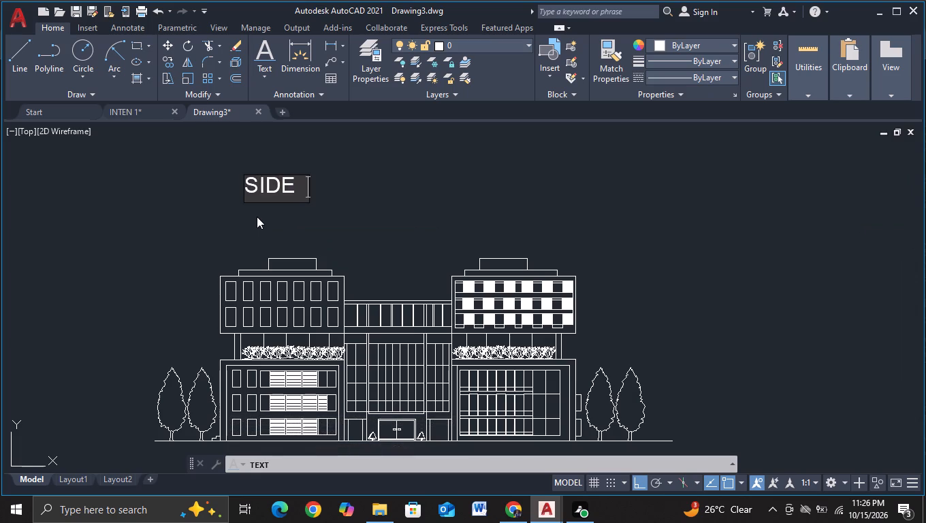
key(space)
key(e)
text(LEVATION)
key(space)
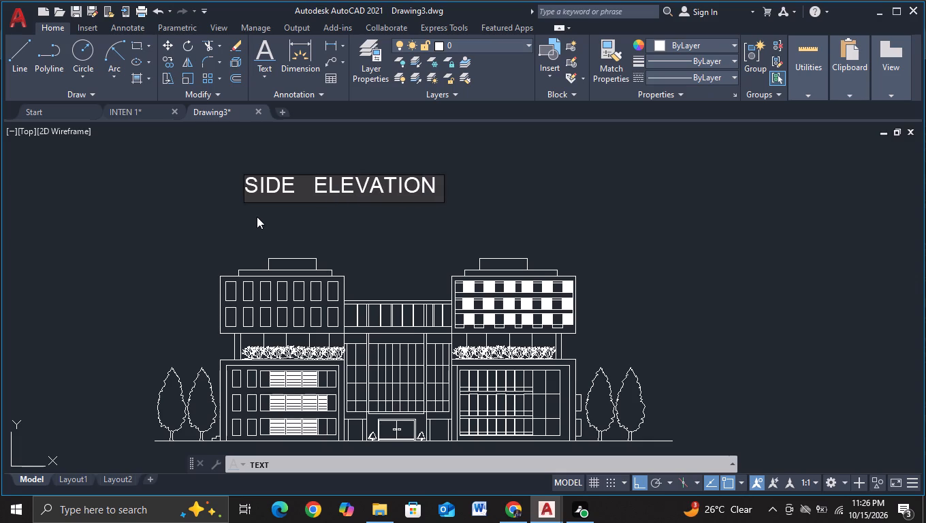
key(space)
key(c)
text(ON)
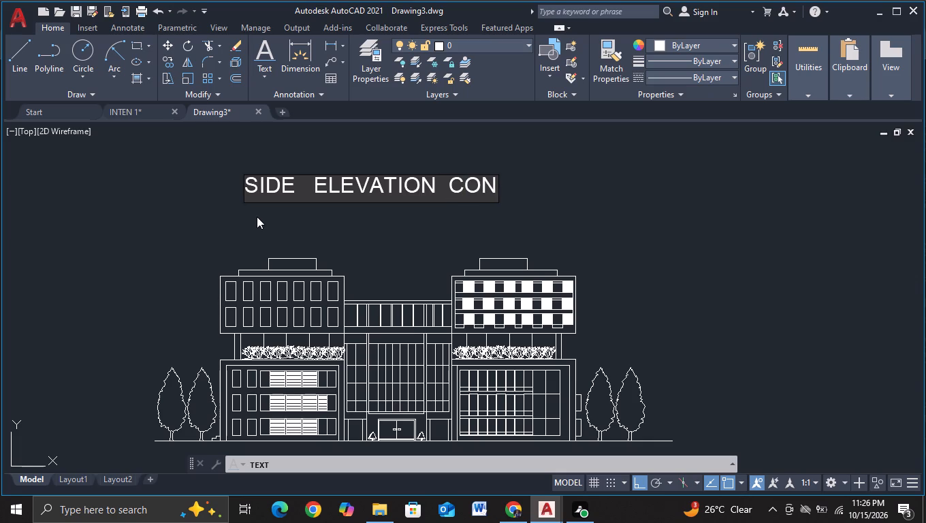
key(v)
key(BackSpace)
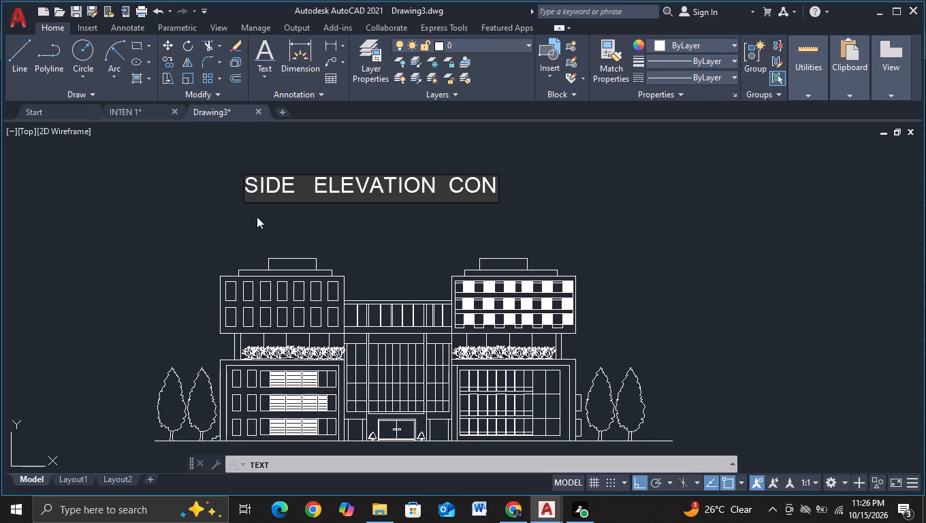
key(f)
key(e)
key(r)
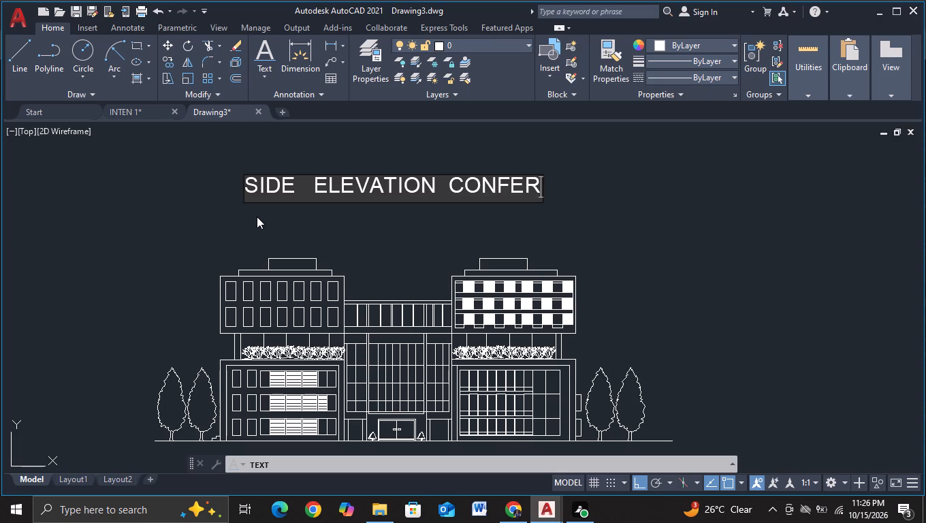
text(EN)
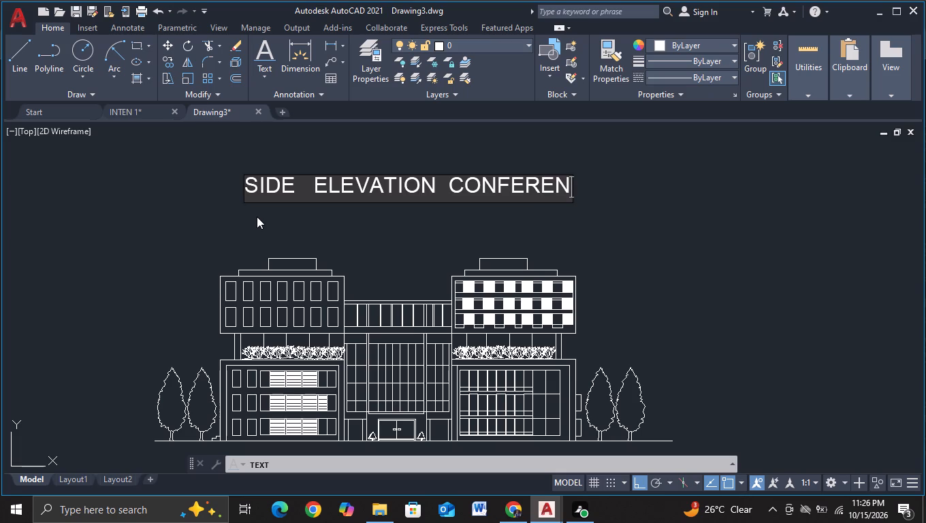
text(CE)
key(space)
key(space)
key(space)
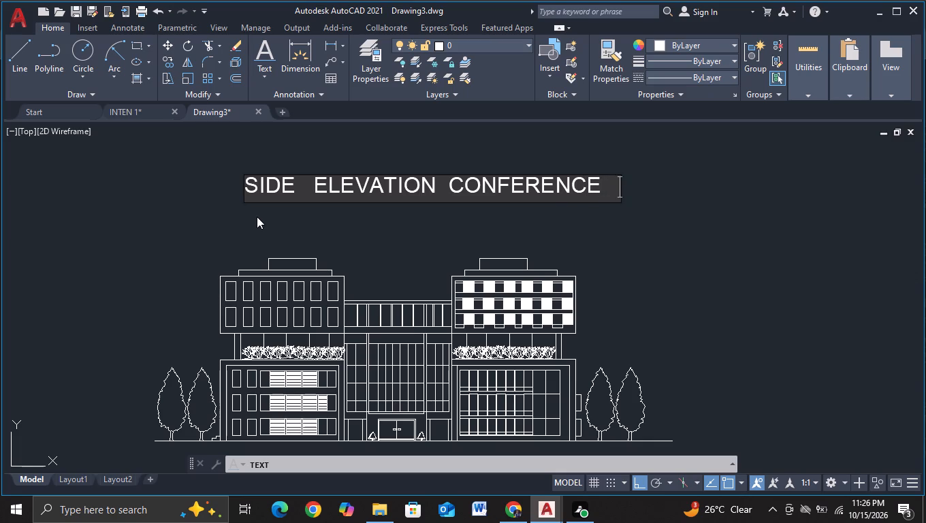
text(CENTER)
key(space)
key(space)
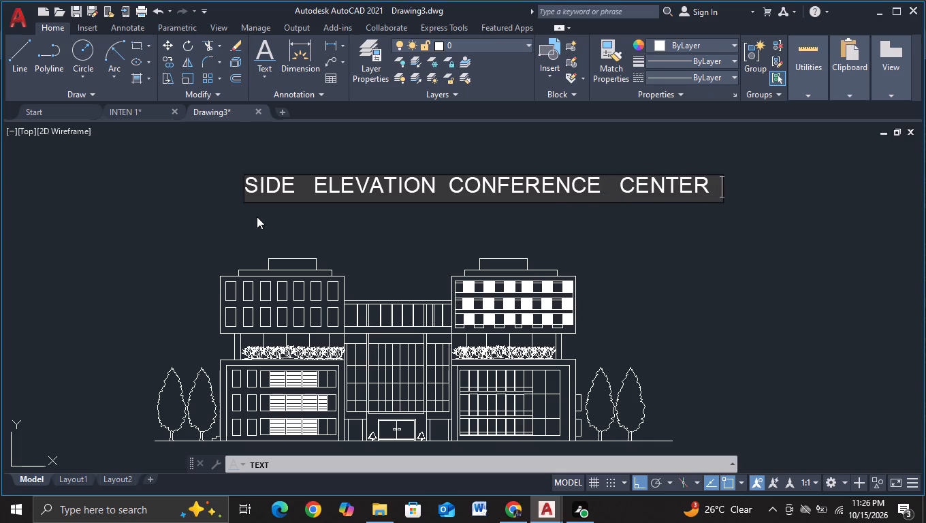
key(space)
key(a)
key(t)
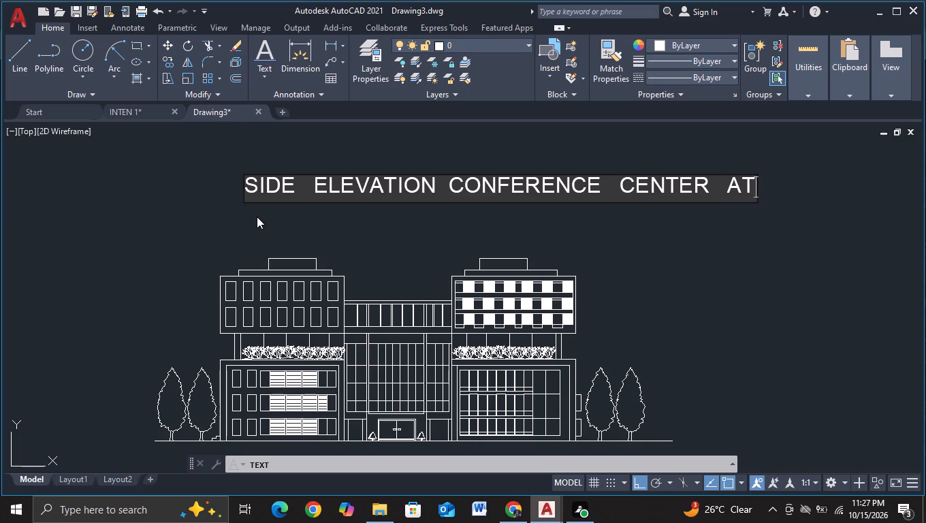
key(r)
text(IUM)
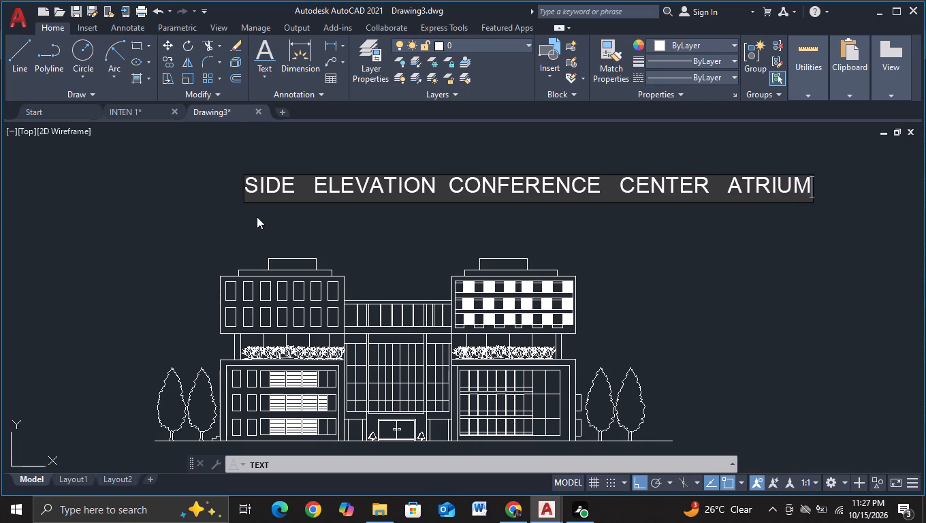
click(378, 241)
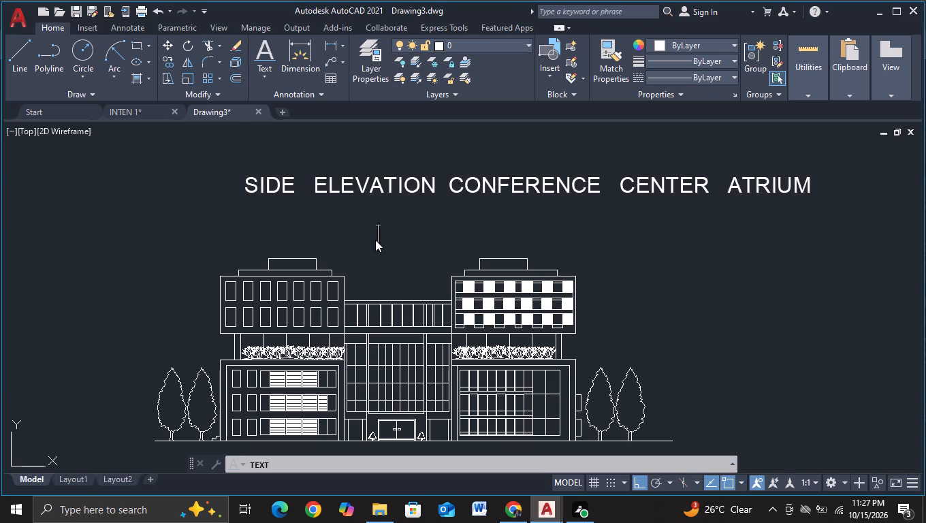
key(Escape)
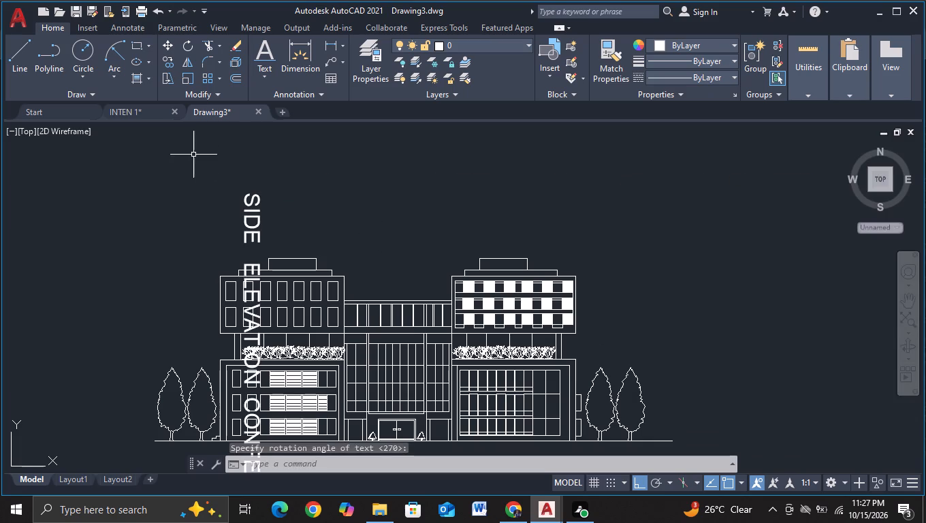
Move the vertical title text straight down until it sits clear below the lower elevation's ground line.
click(256, 207)
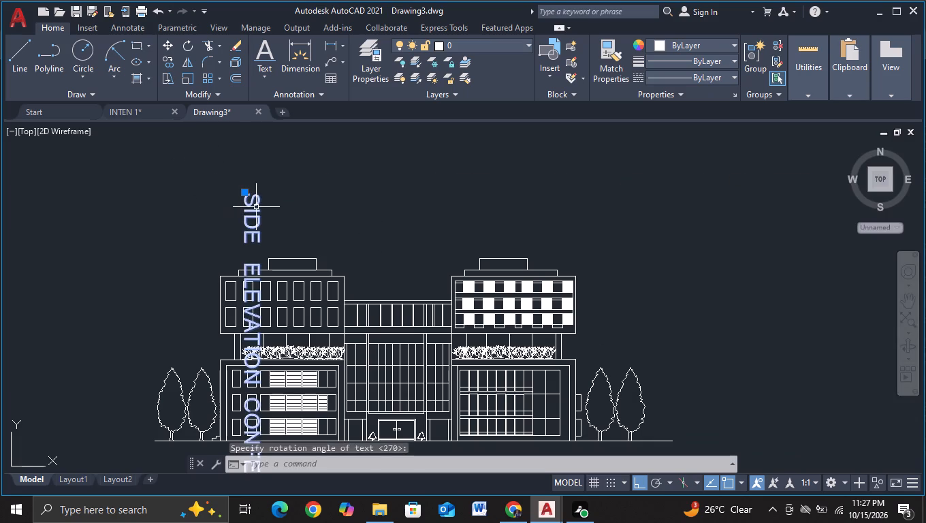
key(m)
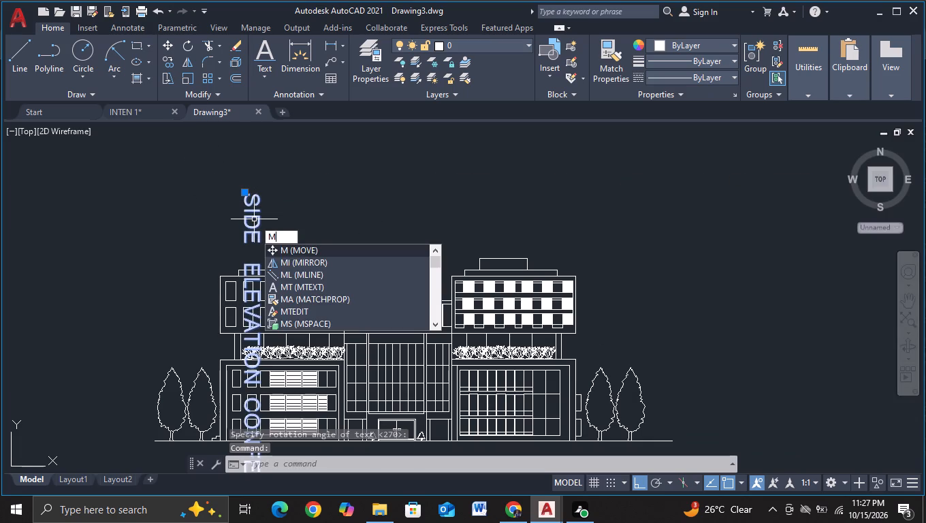
click(289, 250)
scroll(297, 240, down, 1)
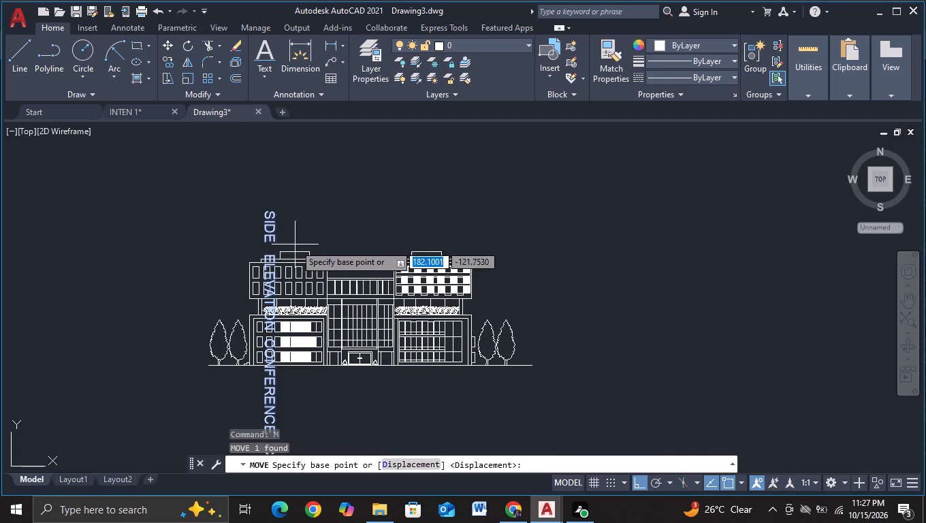
middle_drag(302, 217, 308, 172)
click(276, 334)
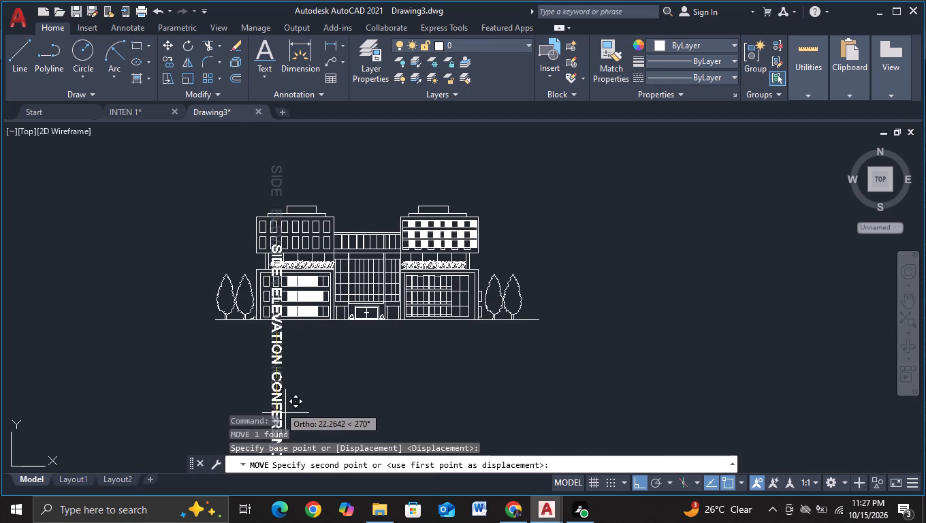
scroll(285, 413, down, 1)
middle_drag(285, 413, 283, 247)
click(287, 355)
Rotate the title text below the elevation by 90° so it reads horizontally.
scroll(296, 349, down, 2)
middle_drag(300, 336, 321, 257)
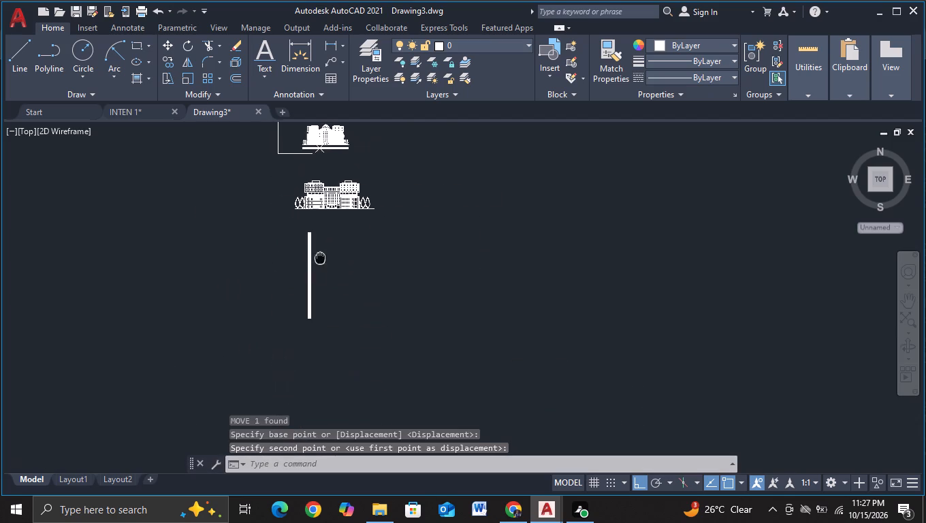
click(287, 229)
click(325, 326)
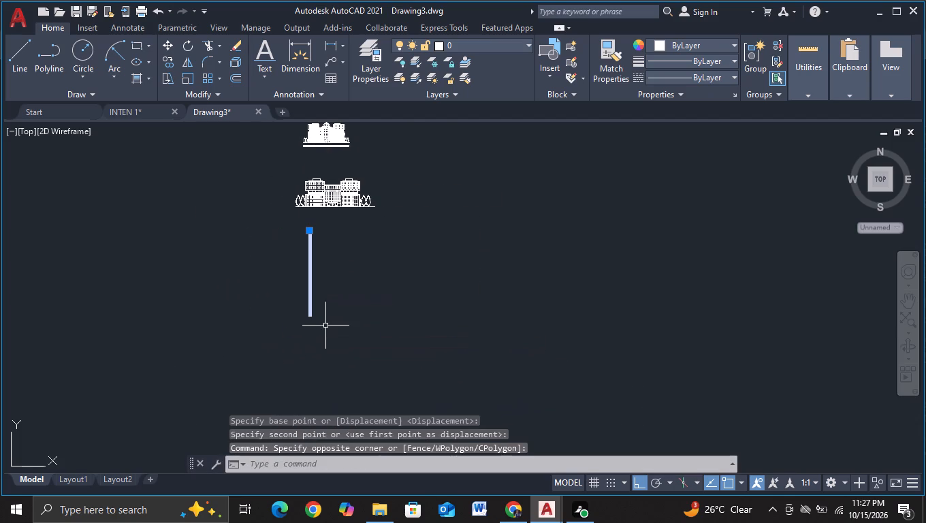
key(r)
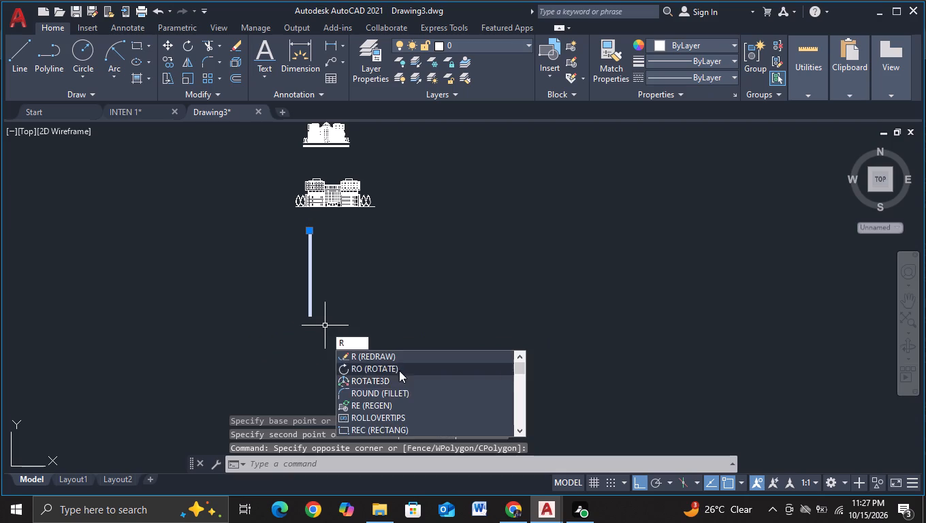
click(399, 370)
click(313, 296)
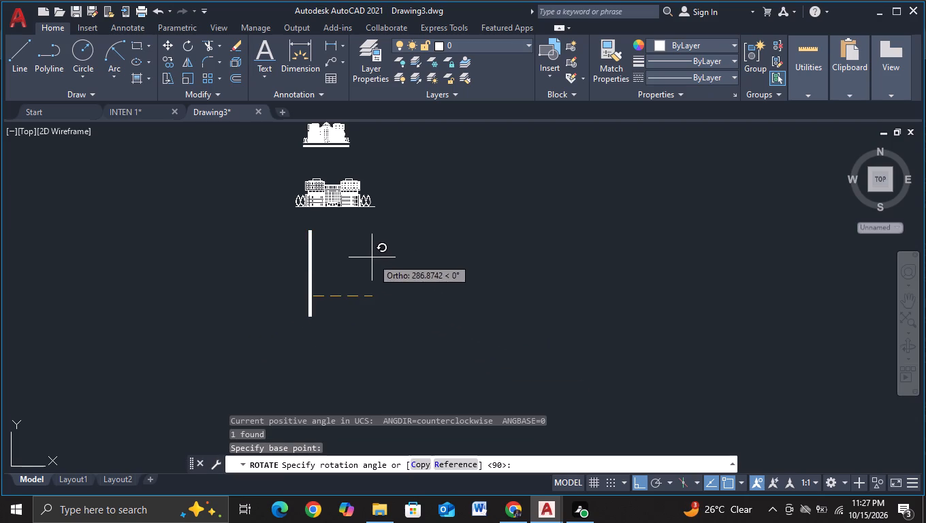
click(310, 255)
Move the horizontal title text straight up to sit just above the lower elevation's roofline.
click(237, 284)
click(374, 321)
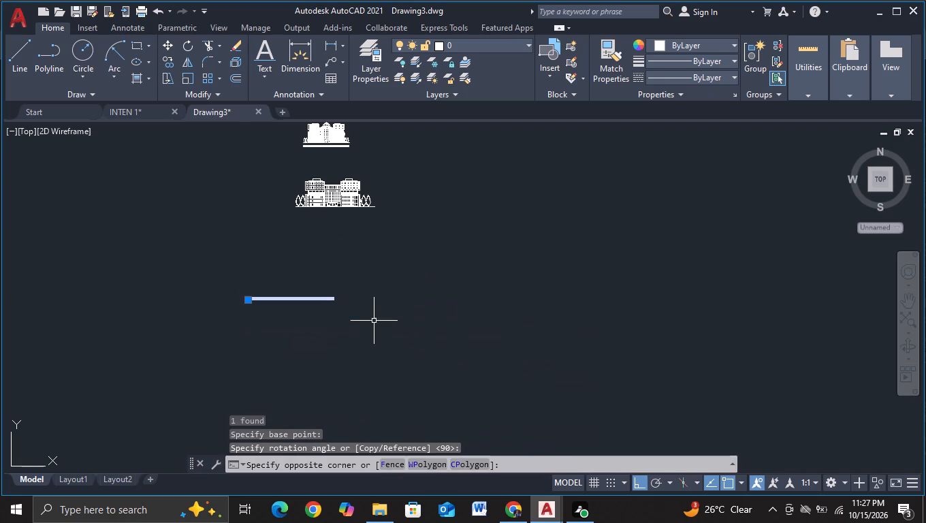
key(m)
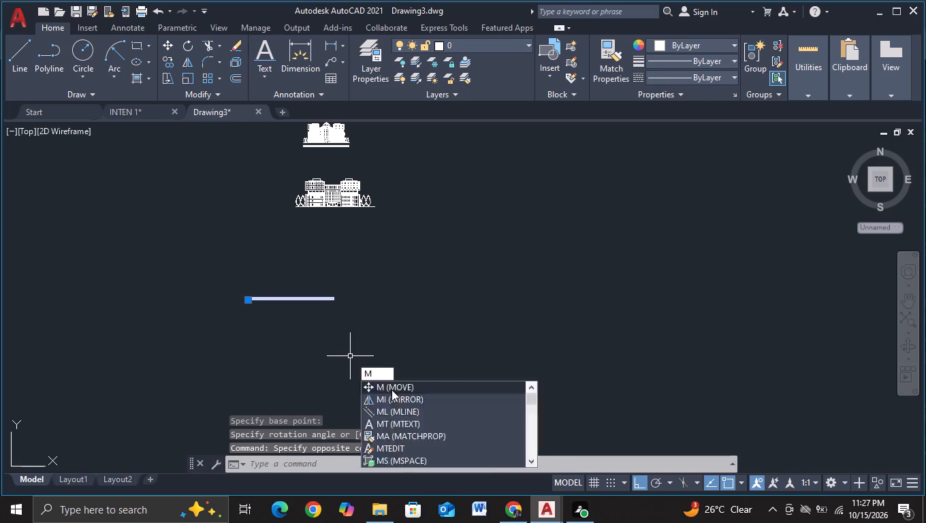
click(392, 390)
click(302, 300)
middle_drag(285, 242, 287, 295)
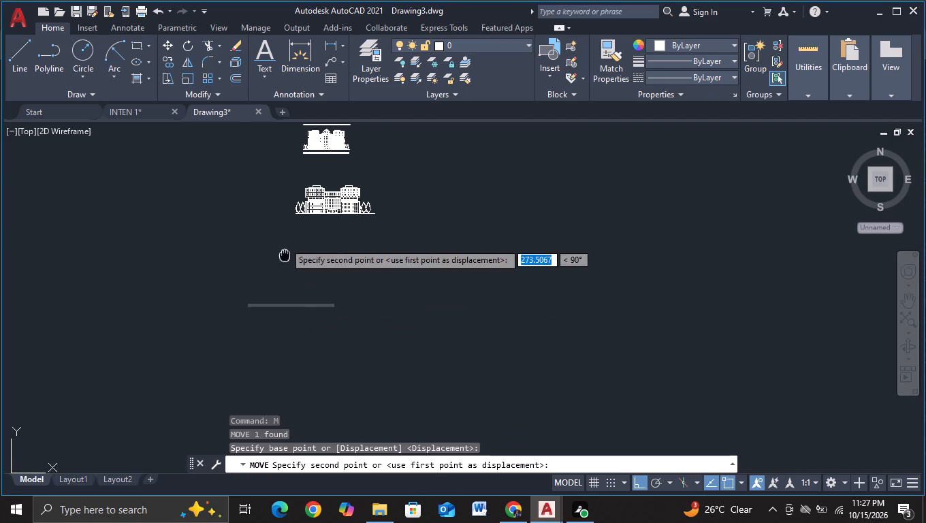
middle_drag(287, 295, 292, 381)
scroll(316, 346, up, 2)
scroll(351, 302, up, 1)
click(398, 218)
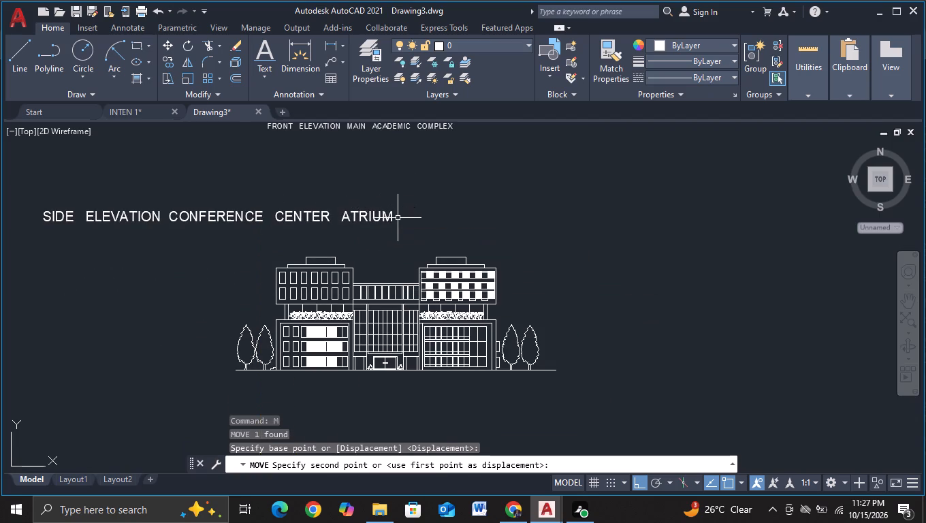
Scale the title text above the lower elevation down to roughly half its size.
click(33, 180)
click(426, 236)
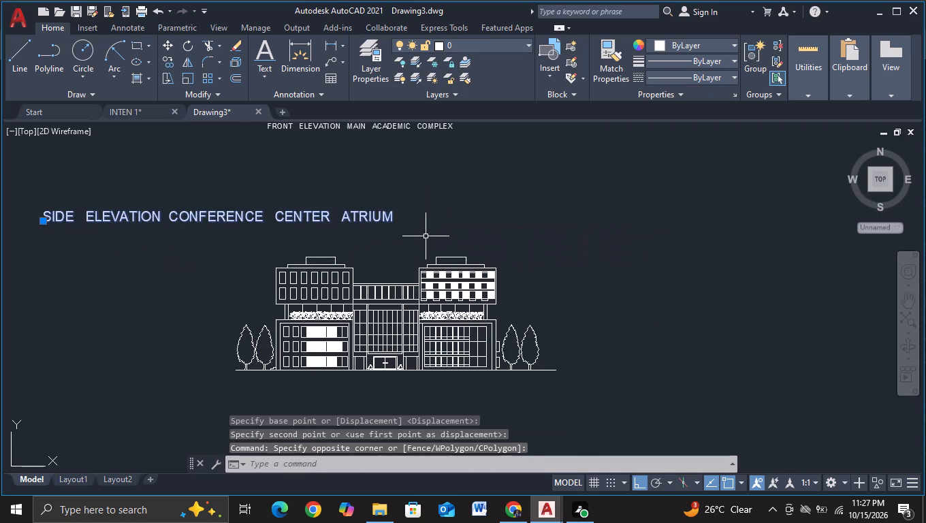
key(s)
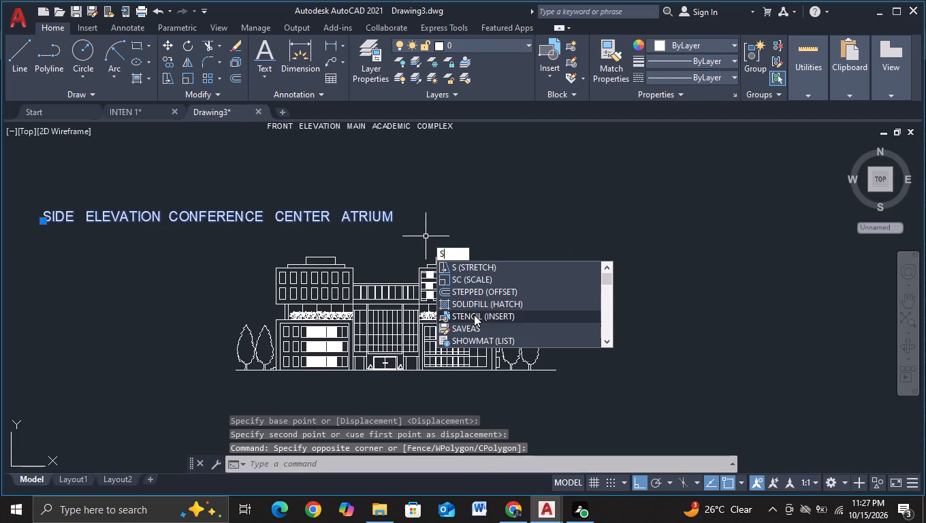
click(470, 283)
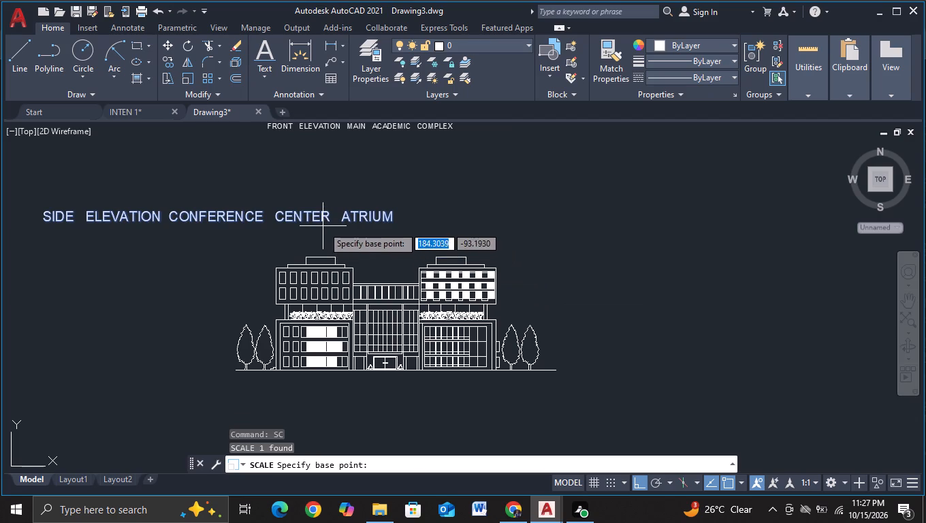
click(323, 226)
click(405, 247)
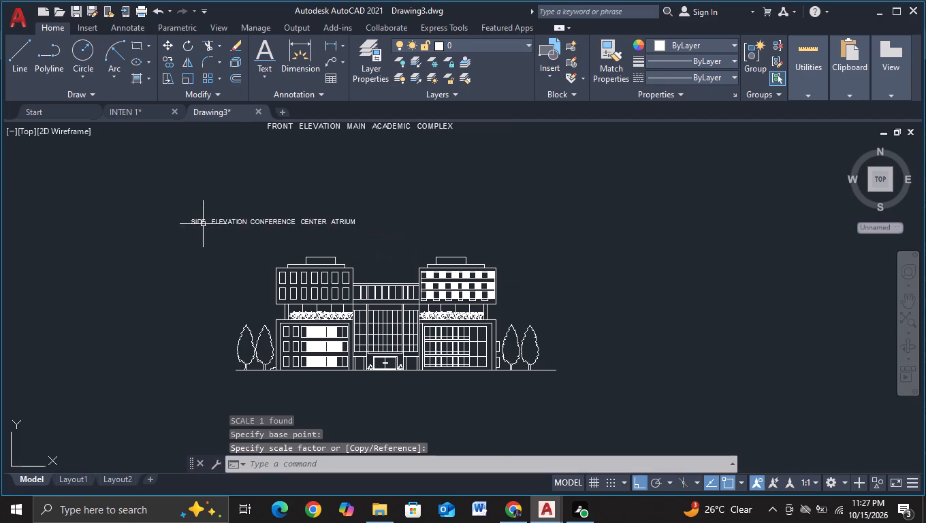
Move the reduced title text horizontally so it is centred above the lower elevation.
click(176, 203)
click(415, 240)
key(m)
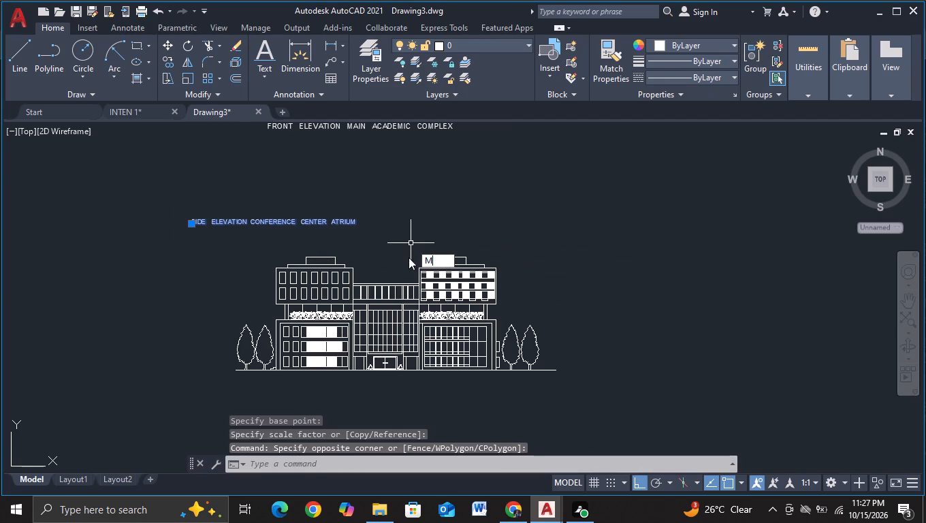
click(456, 276)
click(275, 223)
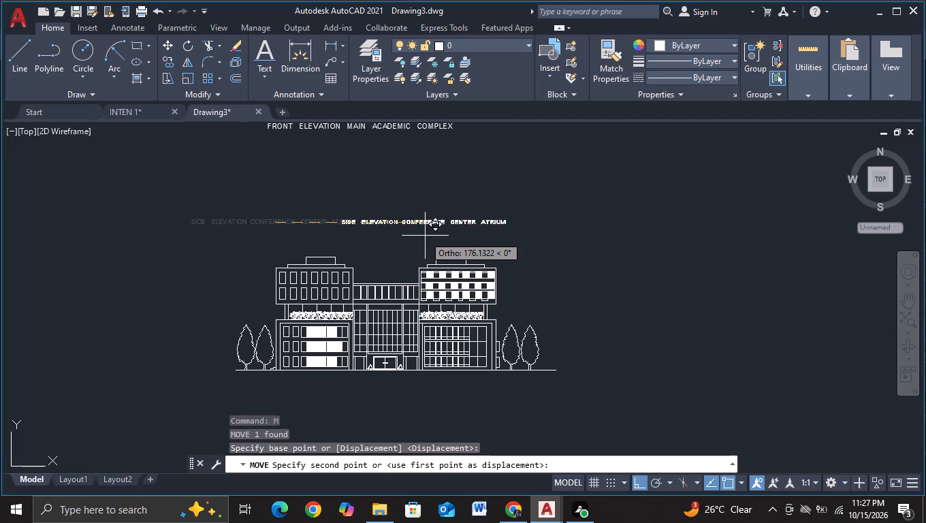
click(381, 238)
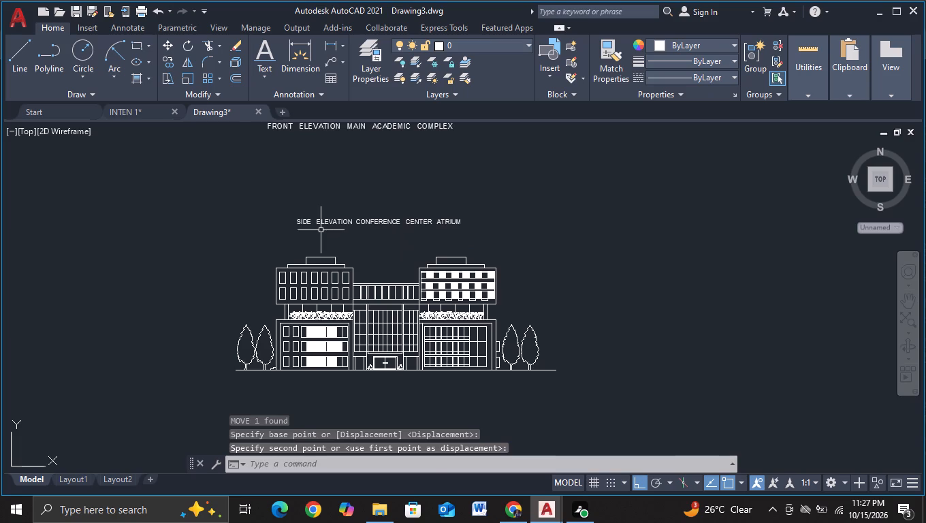
Scale the title text up from its middle so it spans roughly the width of the building's two wings.
click(298, 207)
click(528, 243)
scroll(343, 238, up, 2)
click(217, 167)
click(657, 232)
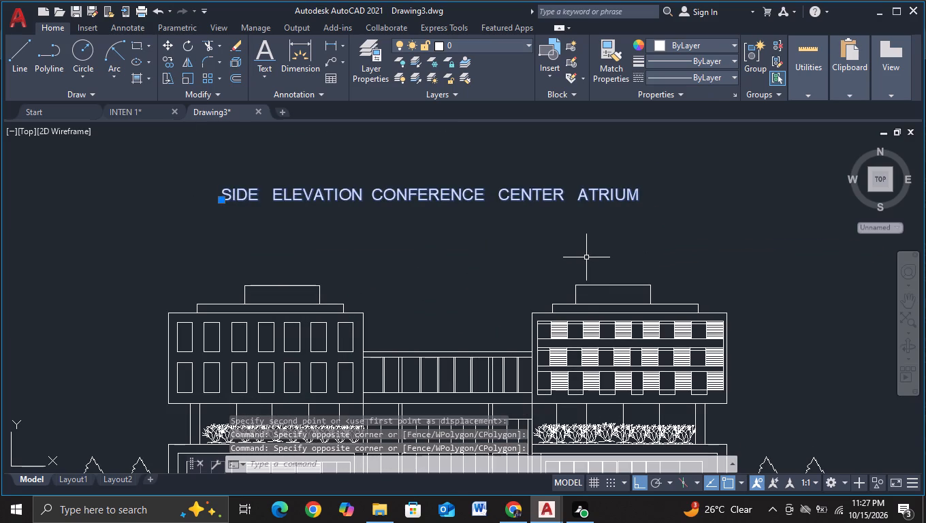
key(s)
click(622, 302)
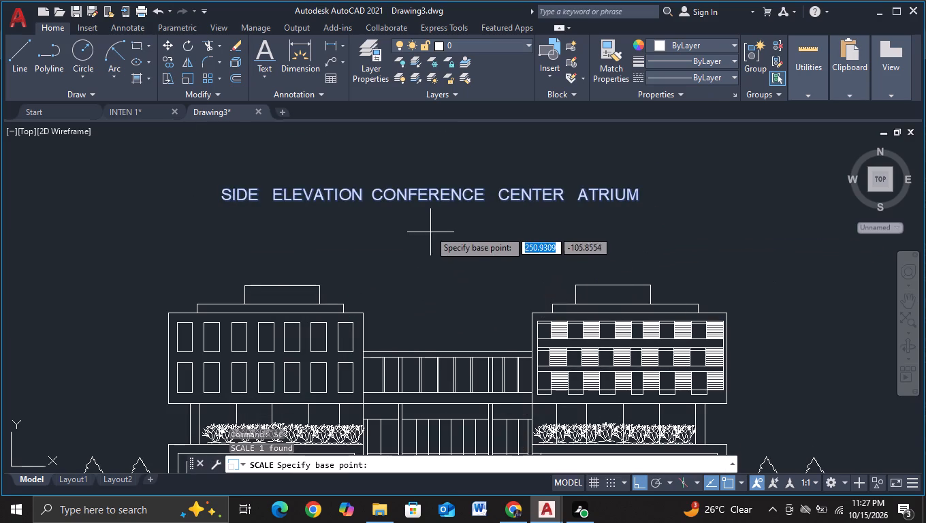
click(426, 201)
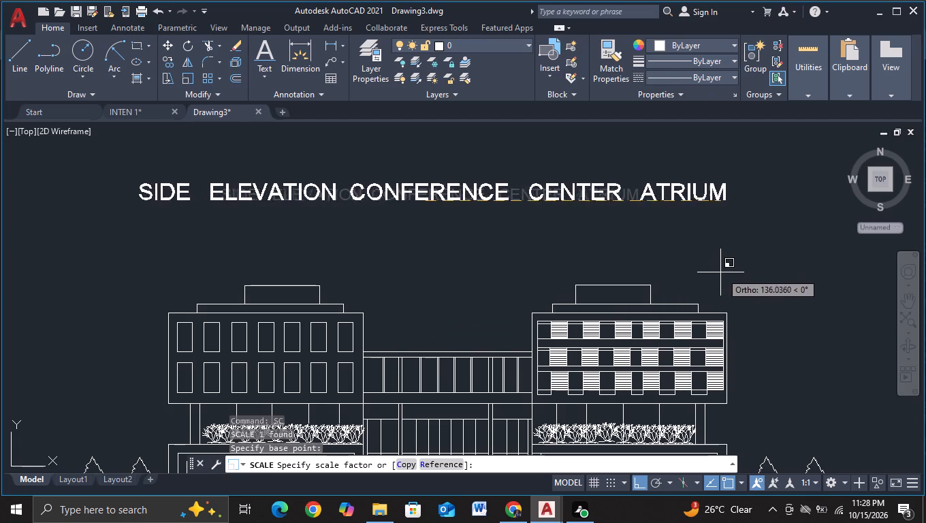
click(751, 279)
Copy the title text straight down about 215 units to just below the lower elevation's ground line.
scroll(751, 279, down, 2)
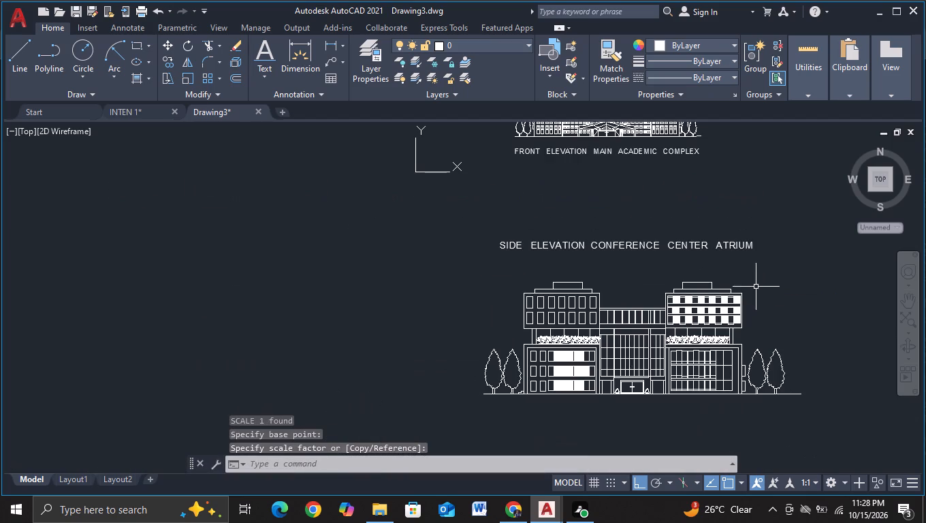
middle_drag(761, 287, 713, 253)
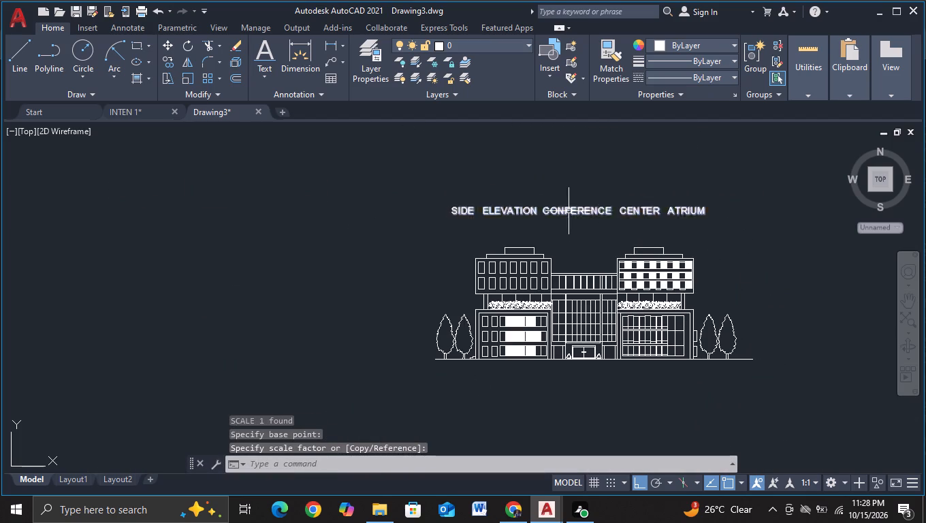
click(569, 211)
key(c)
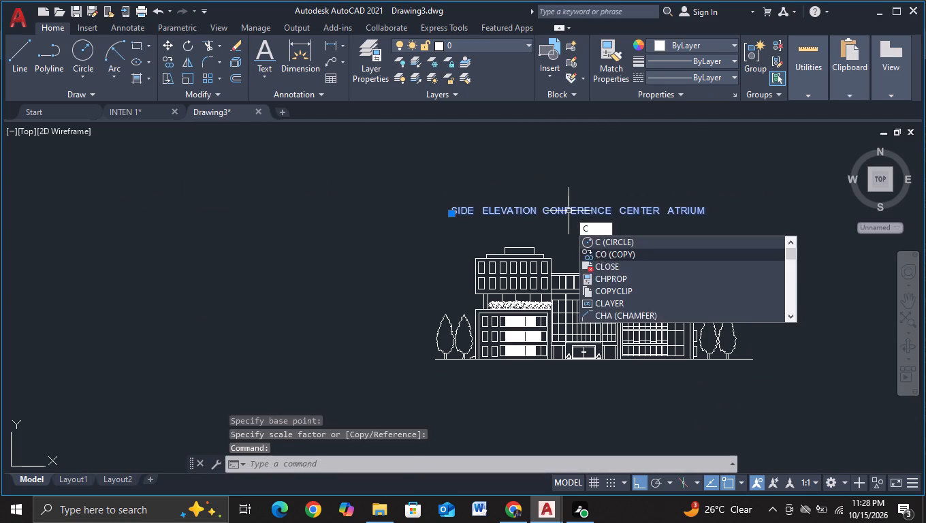
click(598, 255)
click(534, 213)
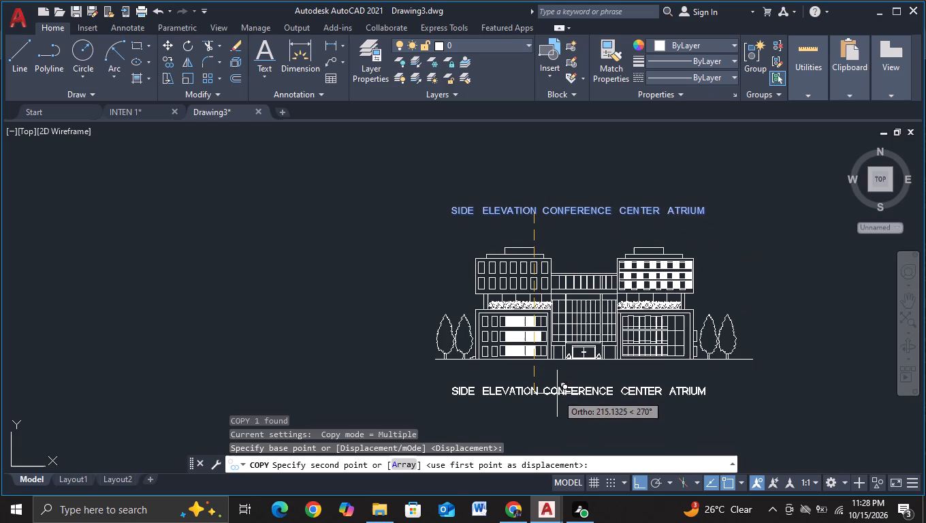
click(558, 393)
key(Escape)
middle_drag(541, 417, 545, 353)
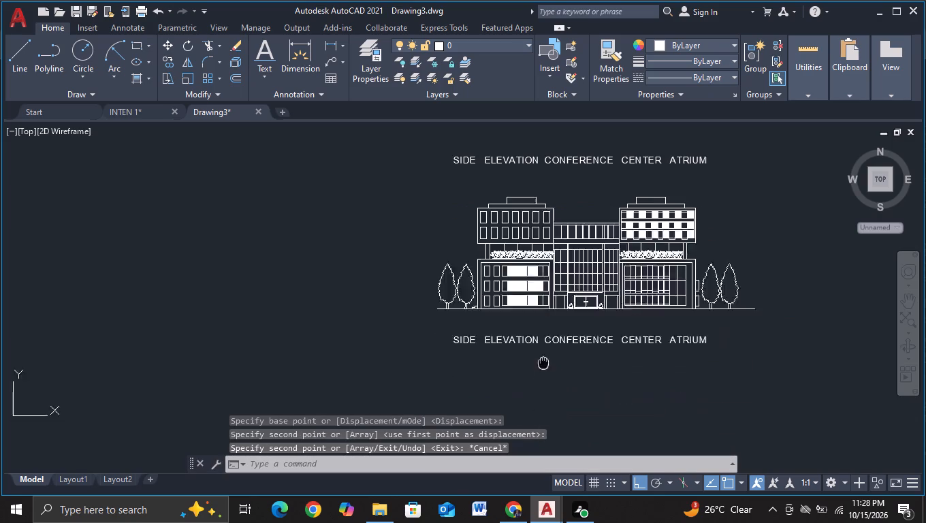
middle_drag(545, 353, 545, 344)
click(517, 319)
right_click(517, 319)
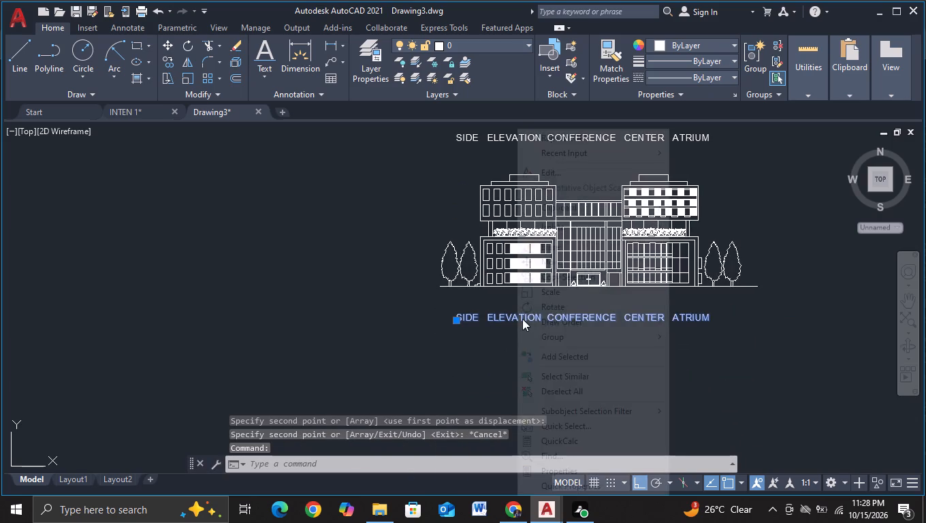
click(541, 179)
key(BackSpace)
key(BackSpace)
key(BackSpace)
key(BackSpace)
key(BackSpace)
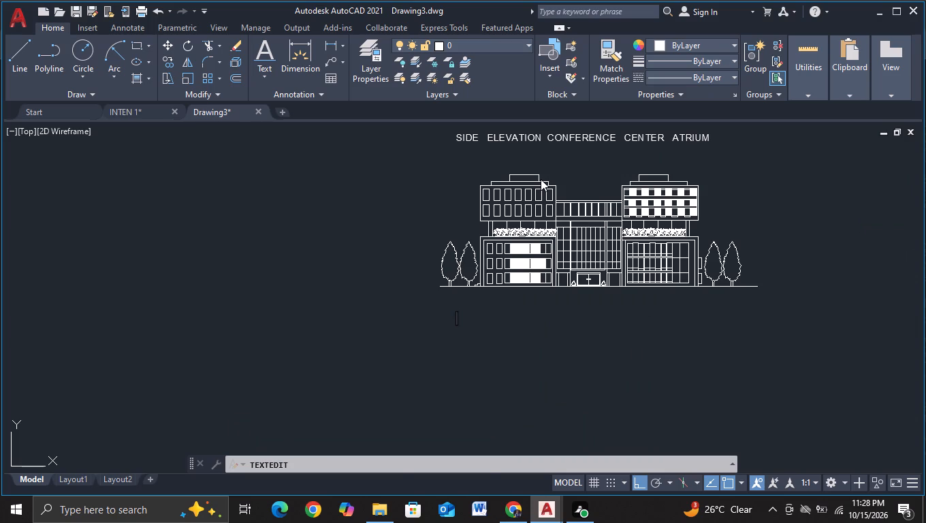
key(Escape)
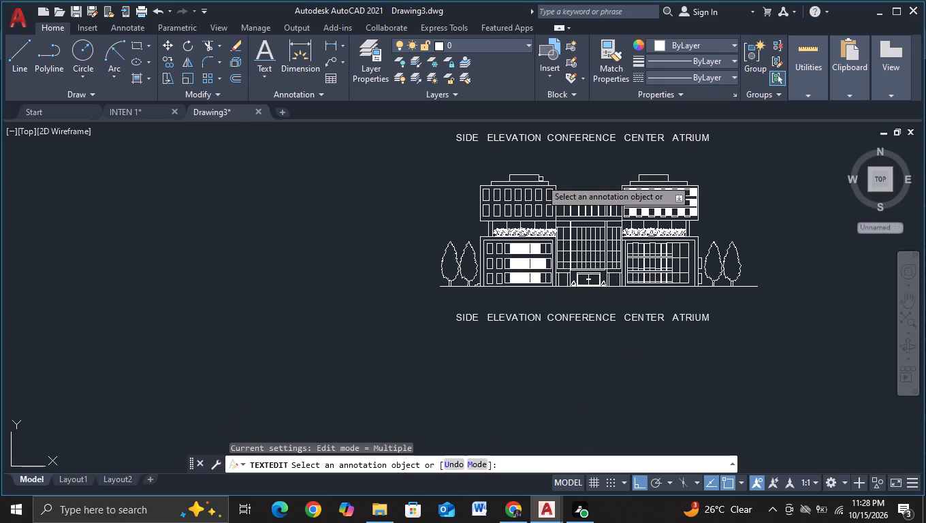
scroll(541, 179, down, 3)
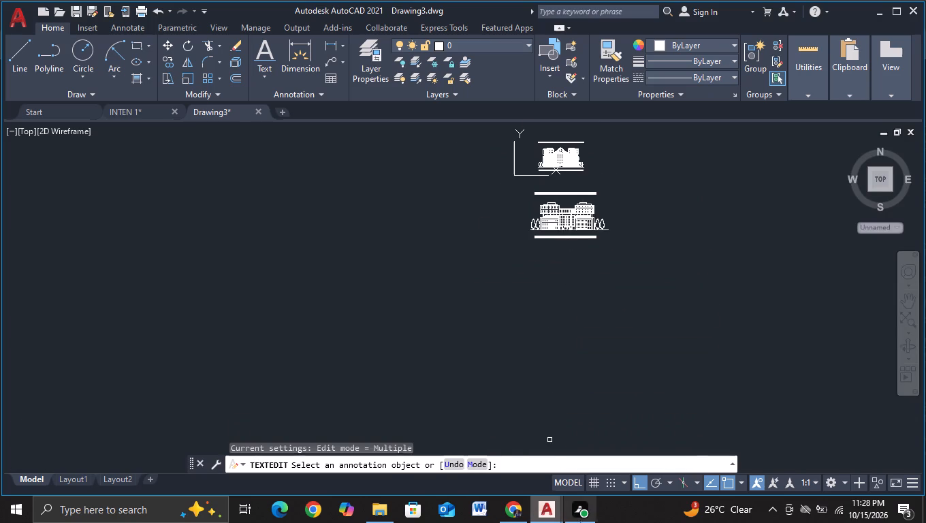
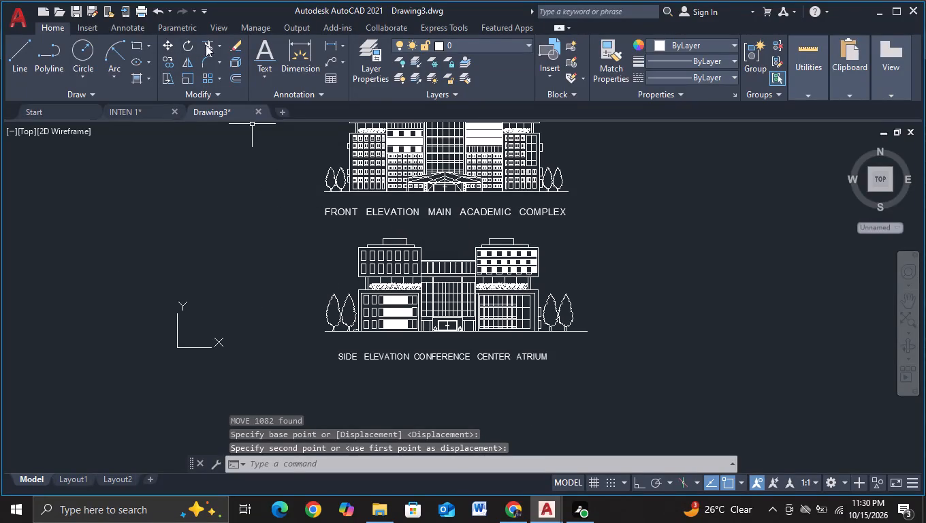
Draw a rectangular border about 640 by 720 units enclosing both elevations and all their titles.
click(137, 48)
scroll(255, 188, down, 1)
middle_drag(276, 206, 272, 323)
click(264, 196)
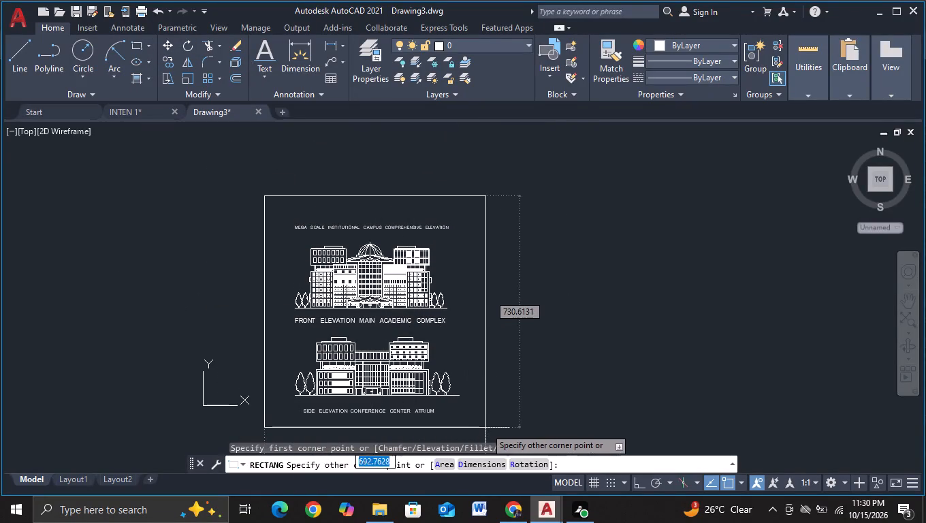
click(468, 424)
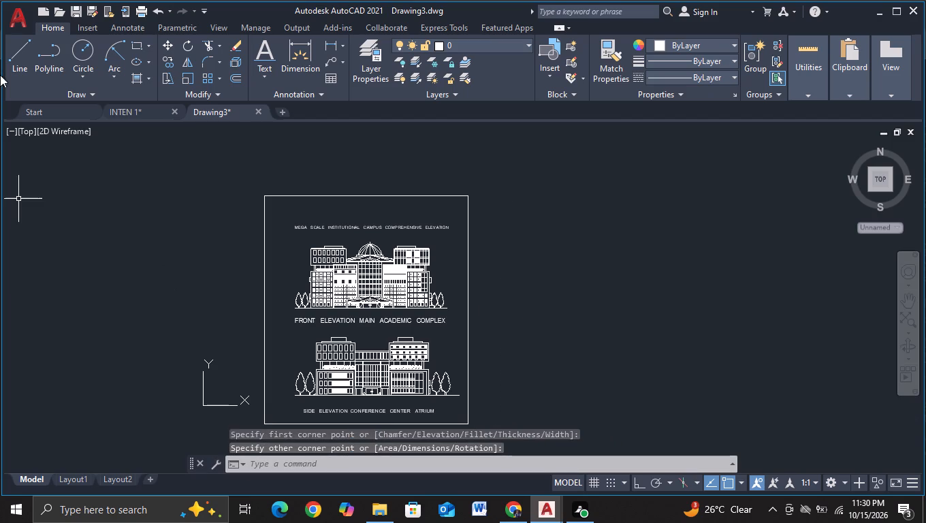
Draw a second rectangle about 610 by 690 units just inside the outer border, leaving a narrow even margin for a double frame.
click(133, 42)
middle_drag(147, 153, 102, 86)
scroll(191, 152, up, 1)
middle_drag(255, 162, 249, 183)
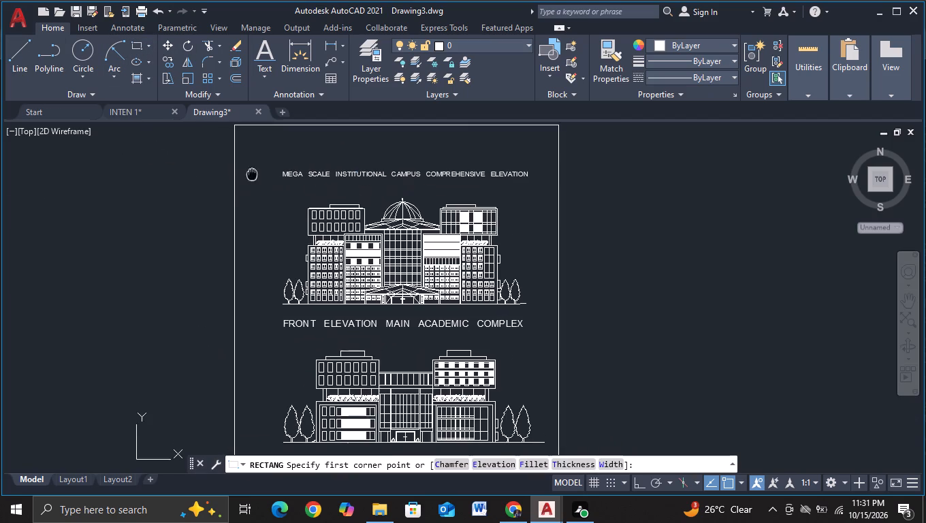
middle_drag(249, 183, 234, 236)
scroll(234, 210, up, 1)
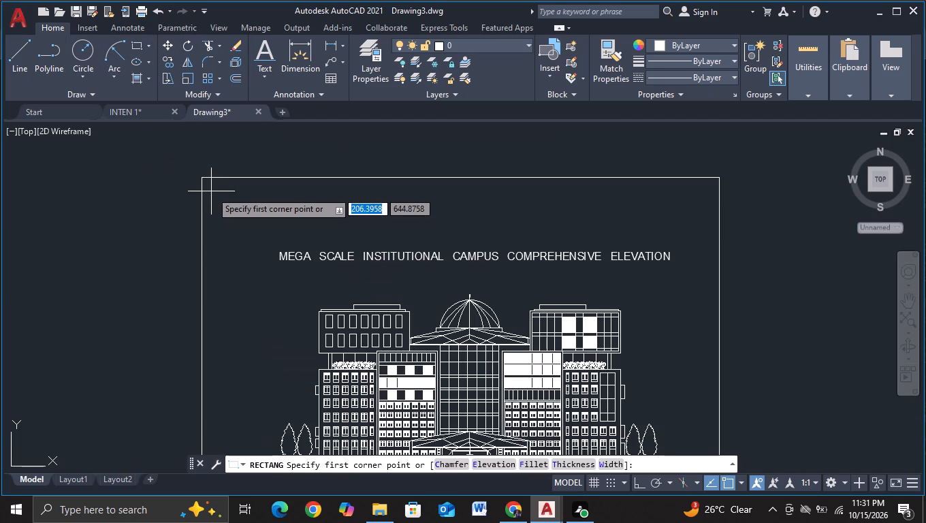
click(211, 191)
middle_drag(383, 230, 276, 131)
scroll(547, 304, down, 2)
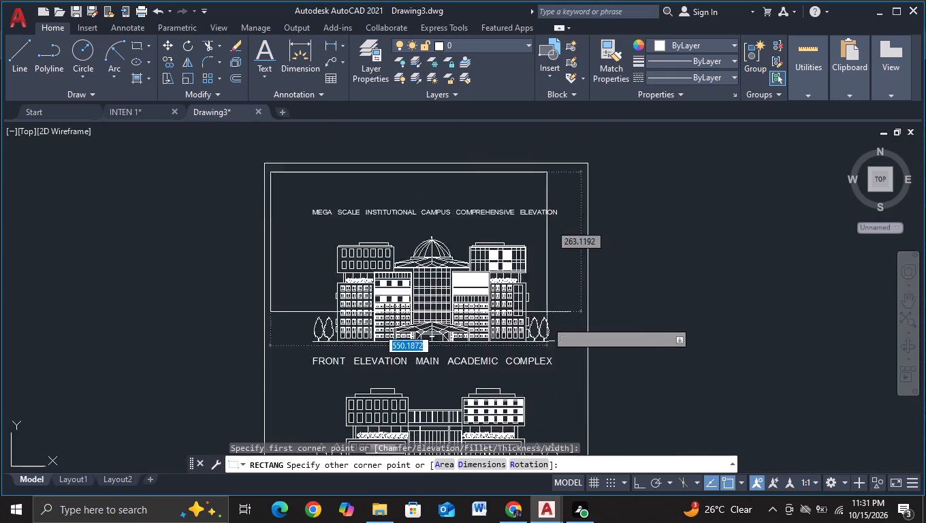
middle_drag(557, 335, 502, 208)
scroll(513, 307, up, 1)
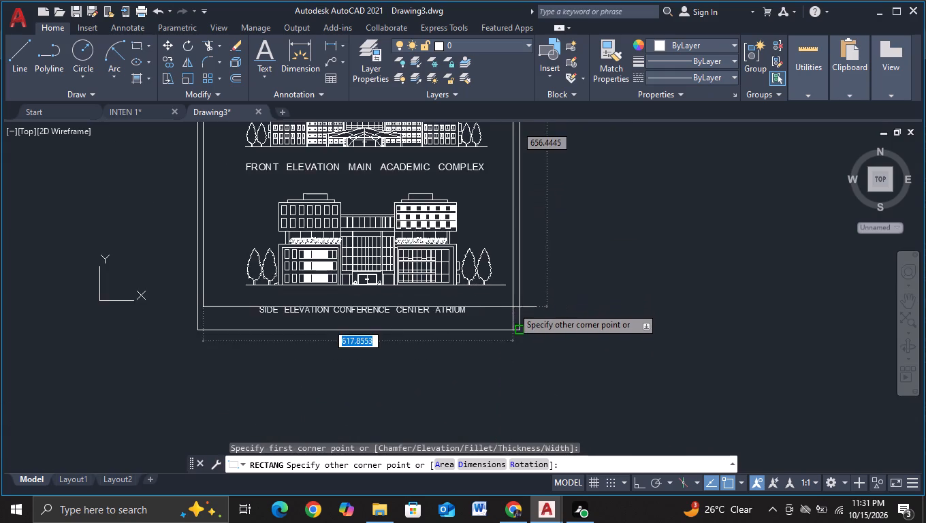
scroll(507, 310, up, 1)
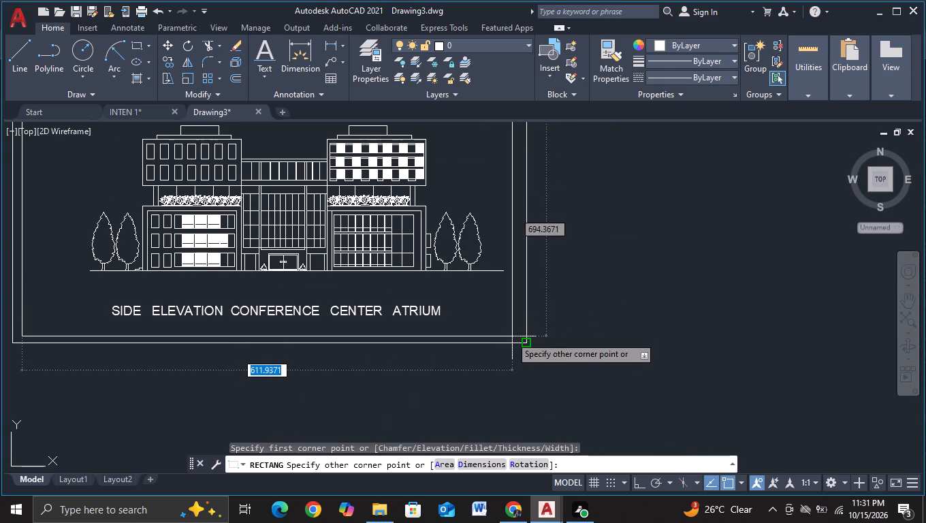
click(513, 332)
key(Escape)
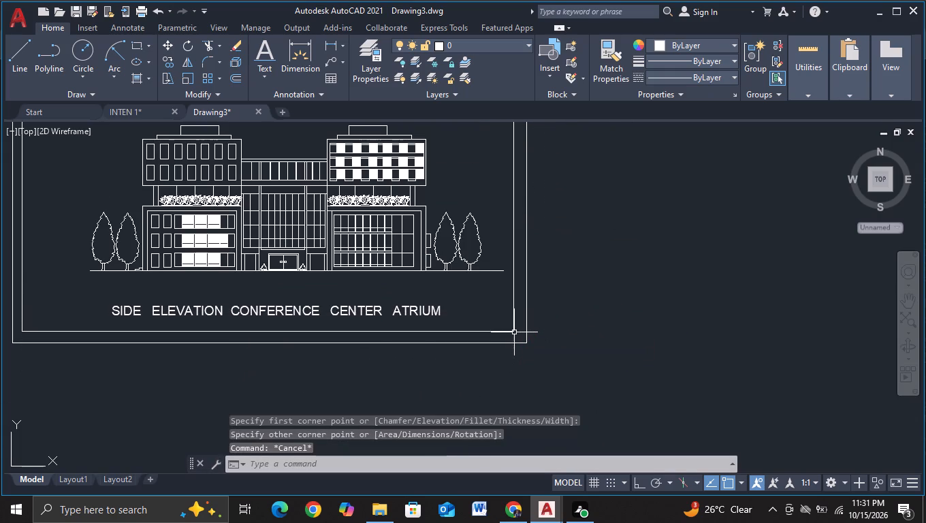
Inspect the framed sheet as a whole and the side elevation's facade up close.
scroll(552, 316, down, 2)
scroll(619, 295, down, 2)
middle_drag(619, 298, 522, 390)
scroll(528, 381, up, 2)
middle_drag(532, 363, 543, 311)
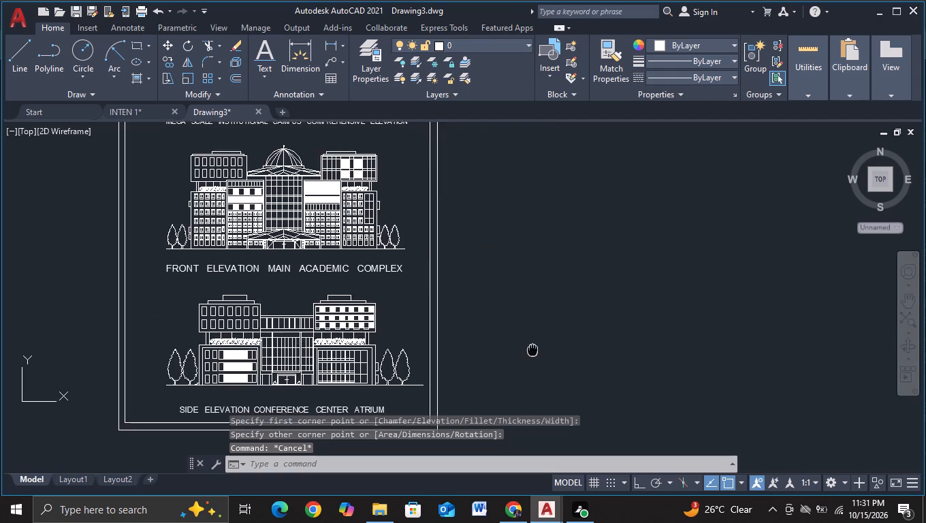
middle_drag(543, 311, 556, 268)
middle_drag(555, 307, 637, 364)
middle_drag(572, 252, 613, 351)
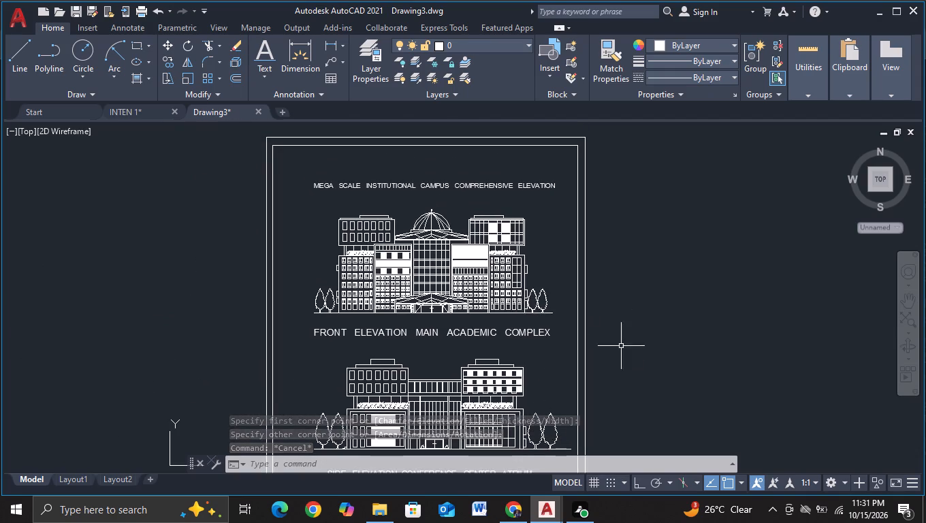
middle_drag(621, 346, 586, 271)
scroll(586, 271, down, 1)
middle_drag(602, 294, 514, 287)
middle_drag(550, 283, 554, 322)
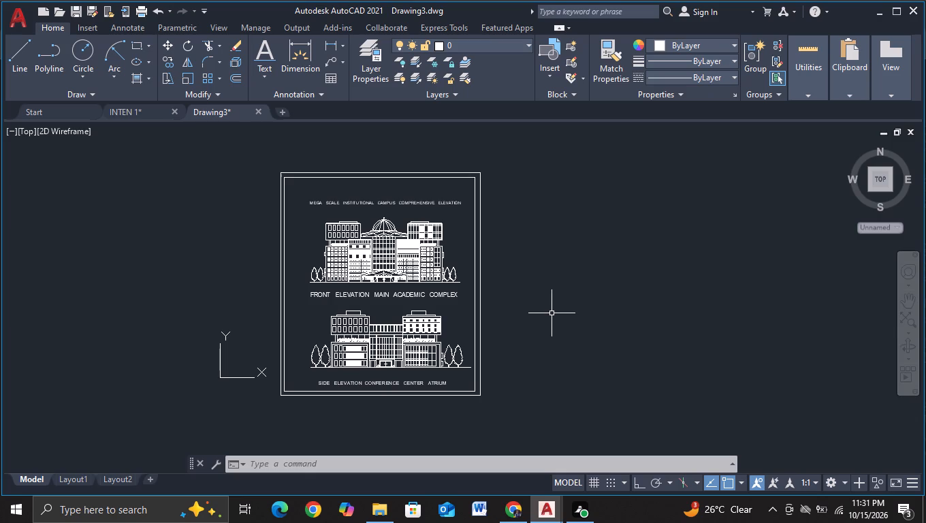
scroll(552, 313, up, 2)
middle_drag(484, 353, 665, 183)
scroll(537, 234, up, 1)
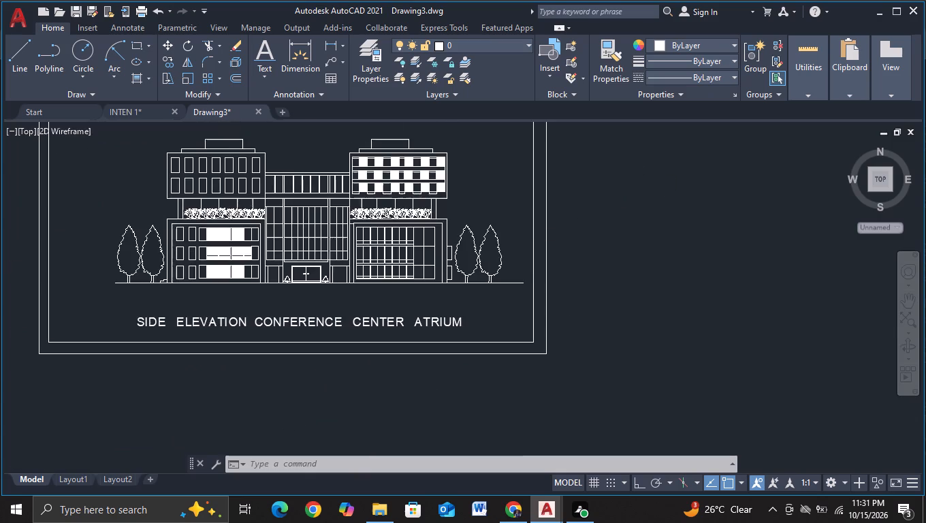
middle_drag(468, 229, 680, 251)
scroll(608, 238, up, 2)
middle_drag(623, 237, 812, 229)
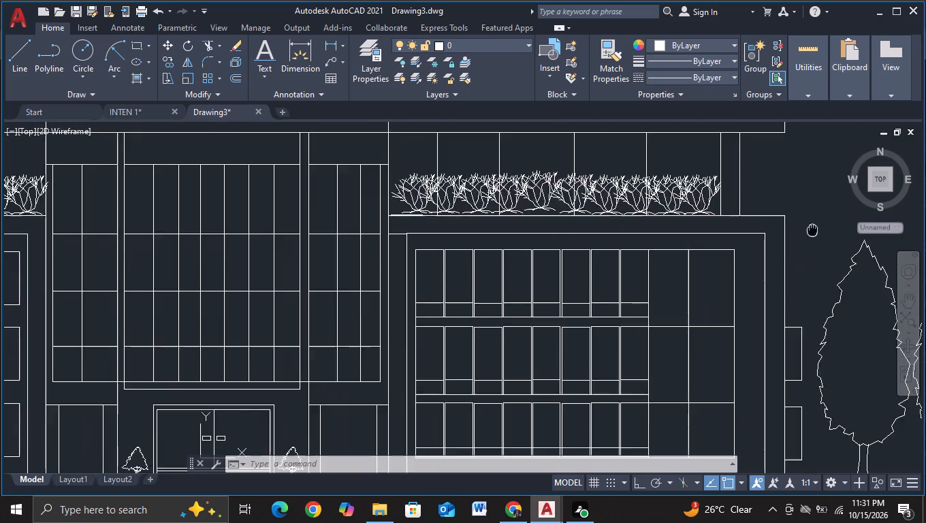
scroll(767, 228, down, 1)
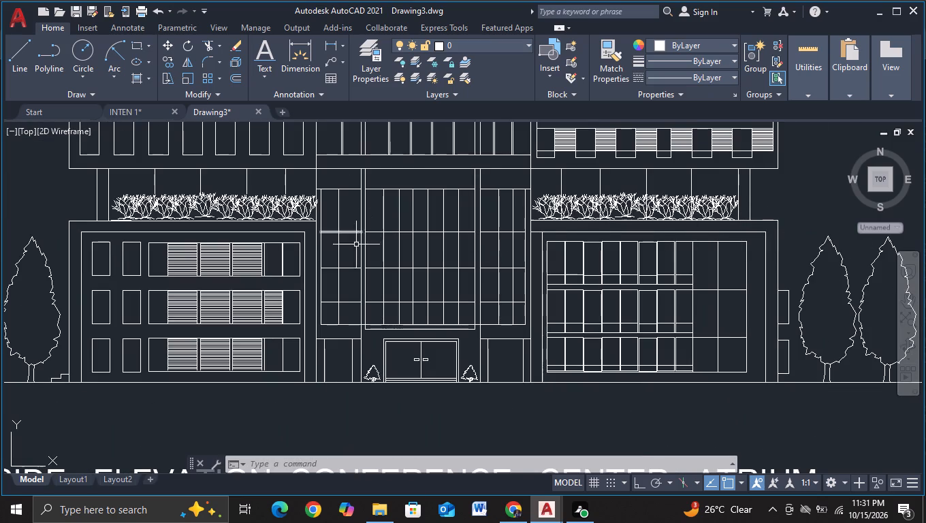
scroll(366, 270, down, 2)
scroll(611, 222, down, 2)
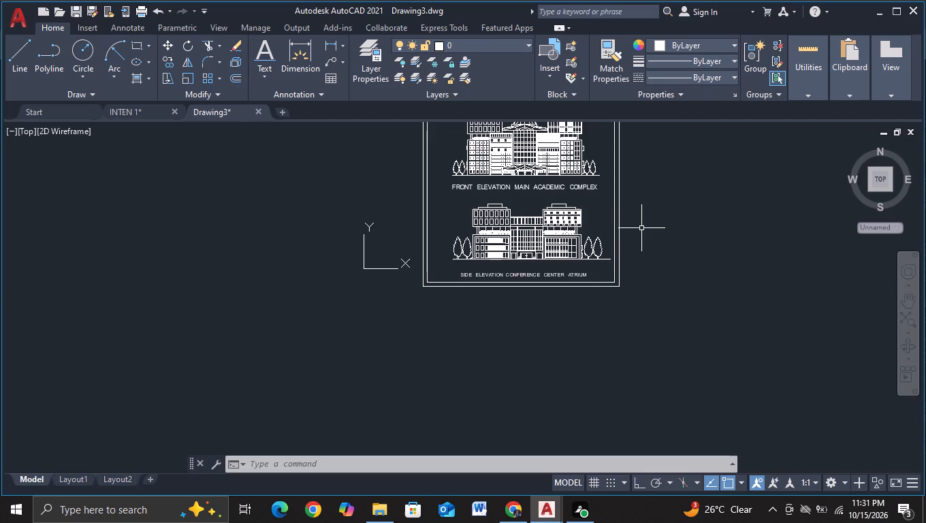
middle_drag(645, 227, 629, 362)
middle_drag(662, 342, 569, 308)
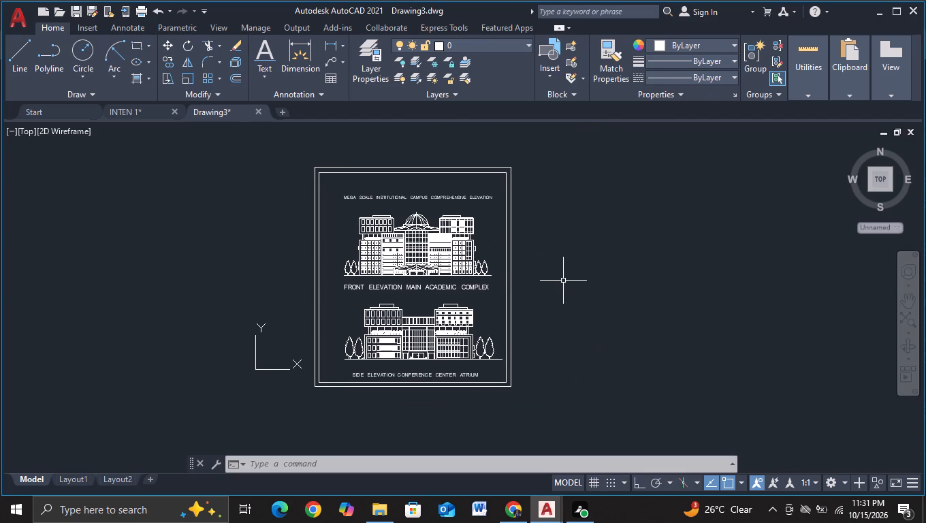
Save the drawing as Drawing3.dwg in the Documents folder, in AutoCAD 2018 Drawing format.
click(95, 13)
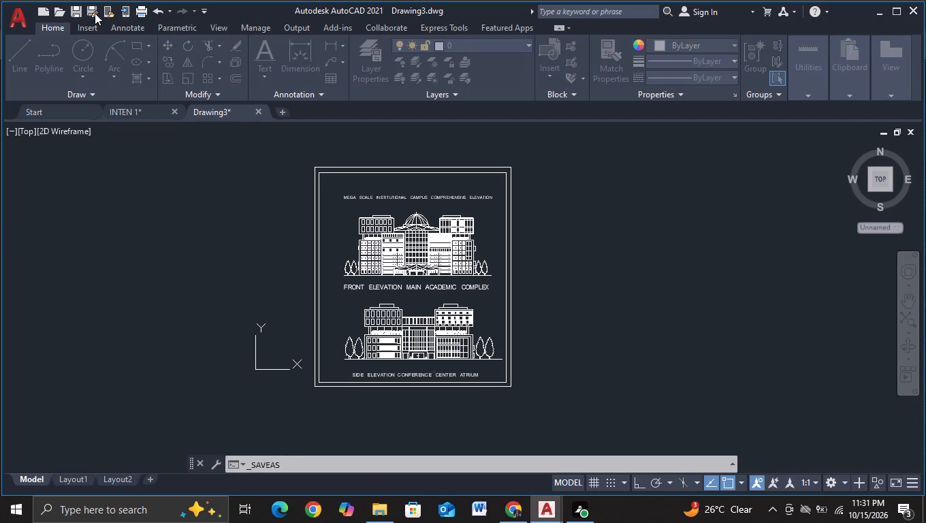
click(811, 349)
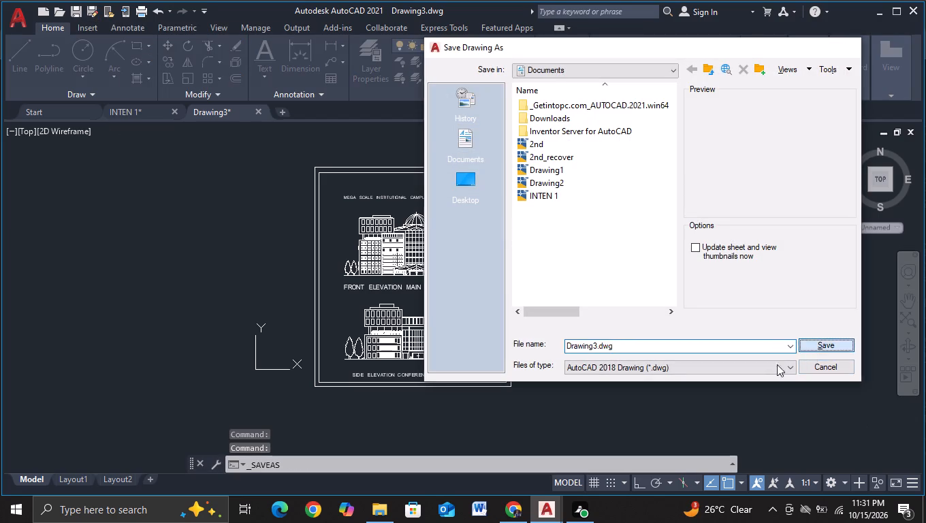